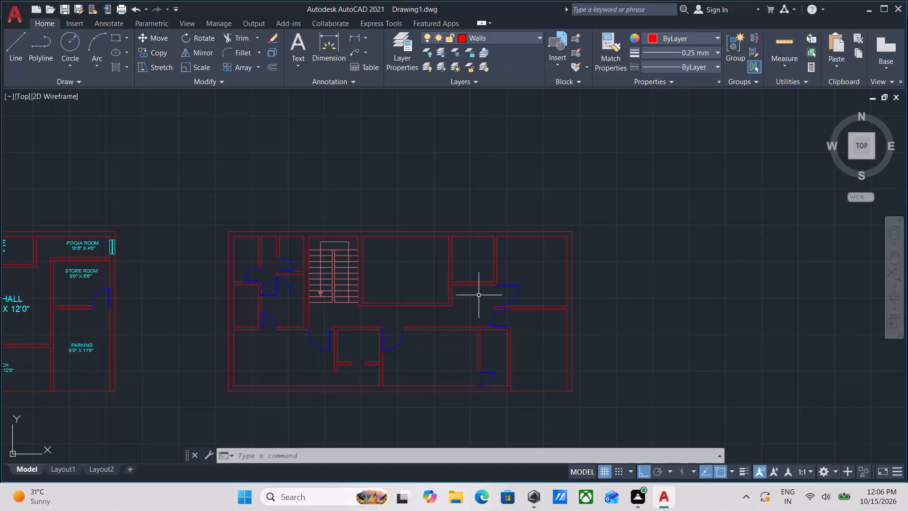
Draw a short line across the small upper room's lower wall where it meets the large room's wall.
scroll(464, 293, up, 3)
middle_drag(456, 286, 446, 322)
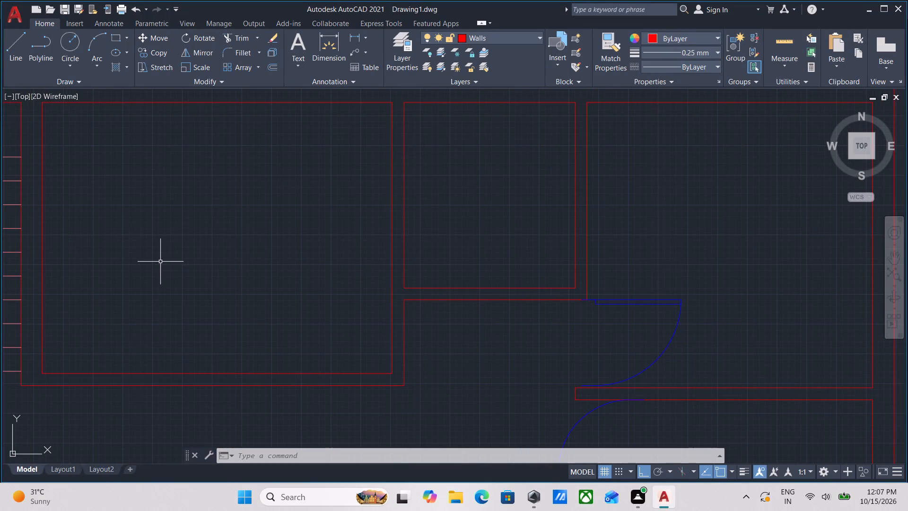
key(l)
key(Return)
scroll(360, 305, up, 2)
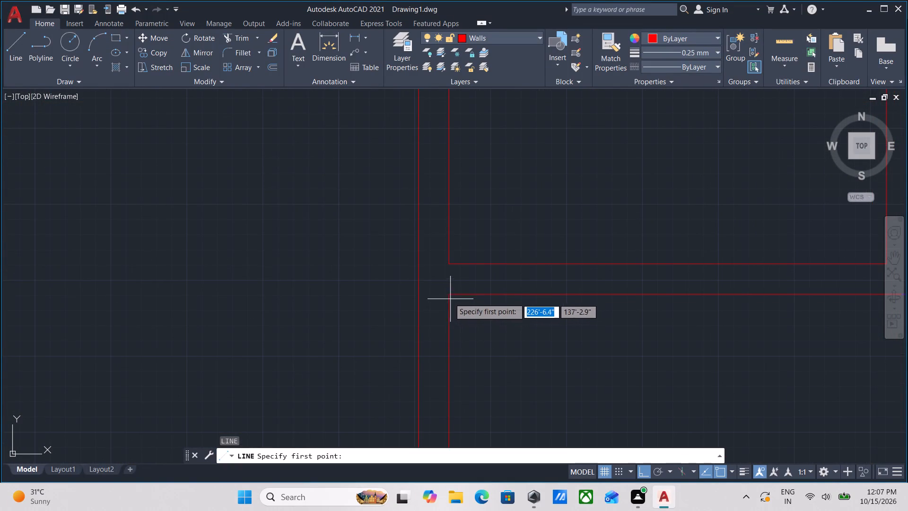
click(448, 296)
click(448, 266)
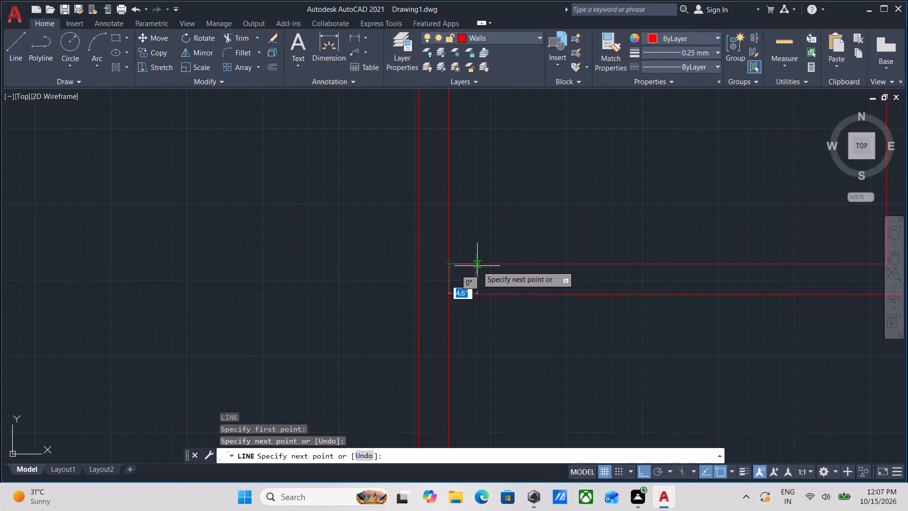
key(Escape)
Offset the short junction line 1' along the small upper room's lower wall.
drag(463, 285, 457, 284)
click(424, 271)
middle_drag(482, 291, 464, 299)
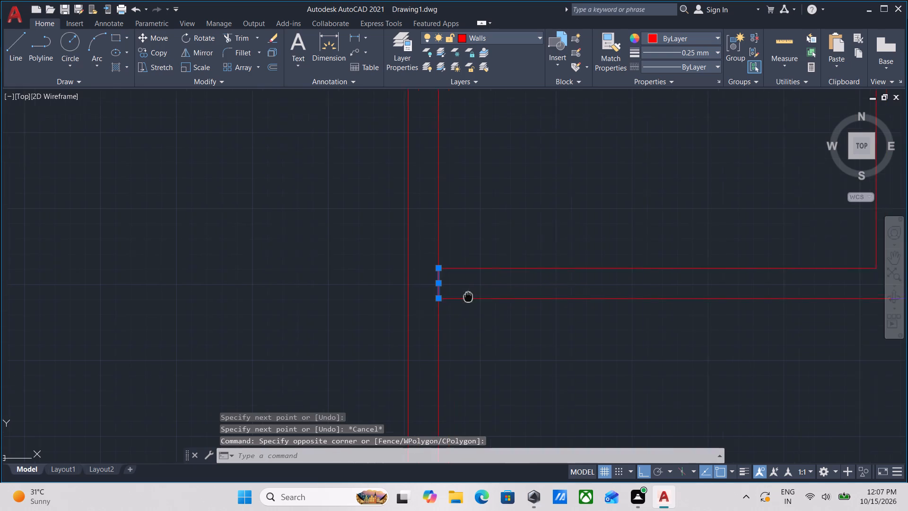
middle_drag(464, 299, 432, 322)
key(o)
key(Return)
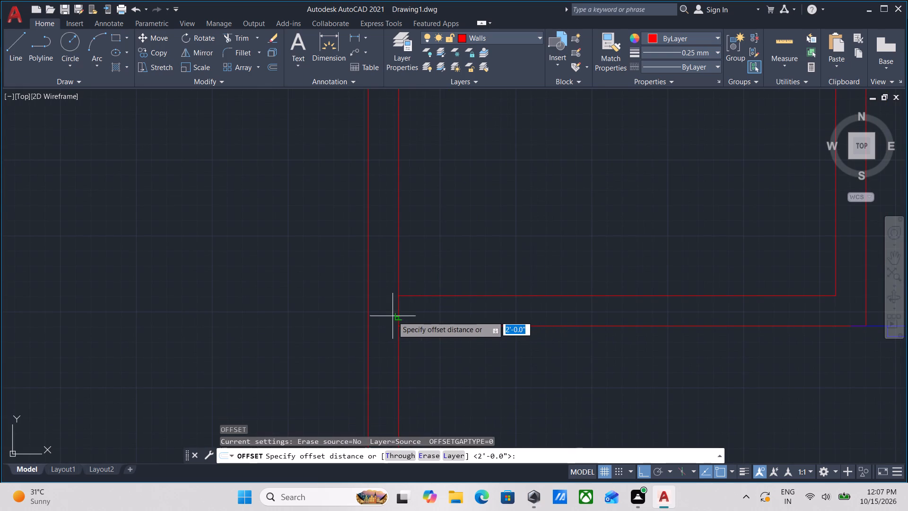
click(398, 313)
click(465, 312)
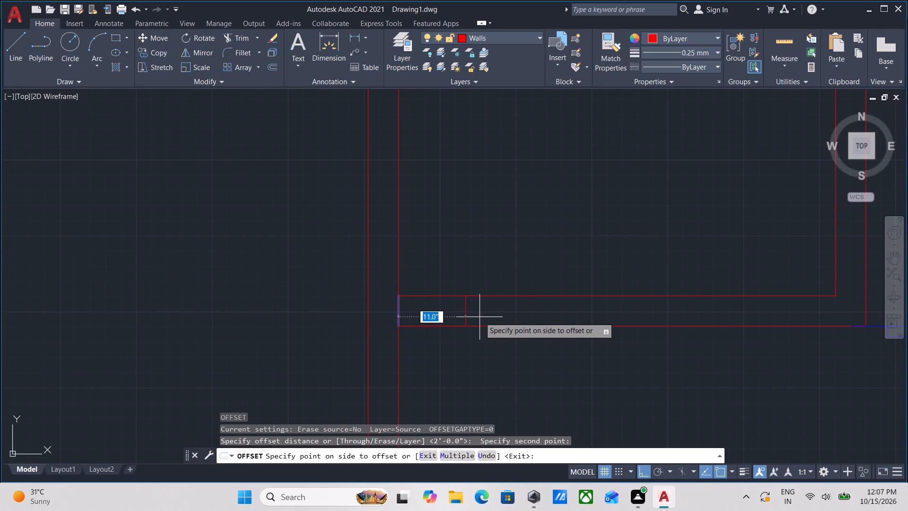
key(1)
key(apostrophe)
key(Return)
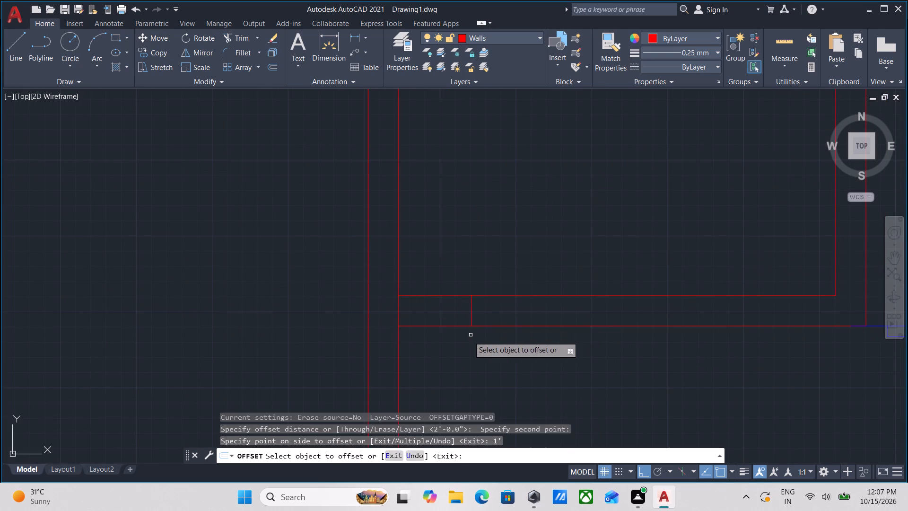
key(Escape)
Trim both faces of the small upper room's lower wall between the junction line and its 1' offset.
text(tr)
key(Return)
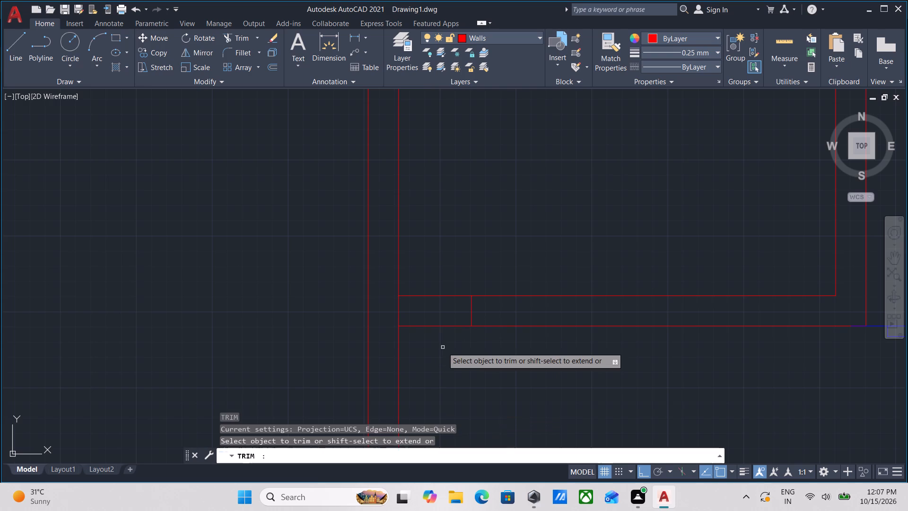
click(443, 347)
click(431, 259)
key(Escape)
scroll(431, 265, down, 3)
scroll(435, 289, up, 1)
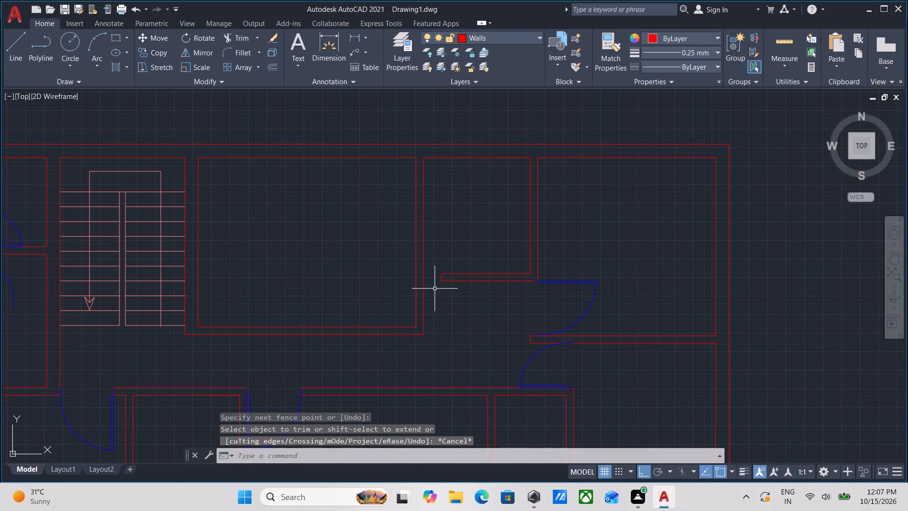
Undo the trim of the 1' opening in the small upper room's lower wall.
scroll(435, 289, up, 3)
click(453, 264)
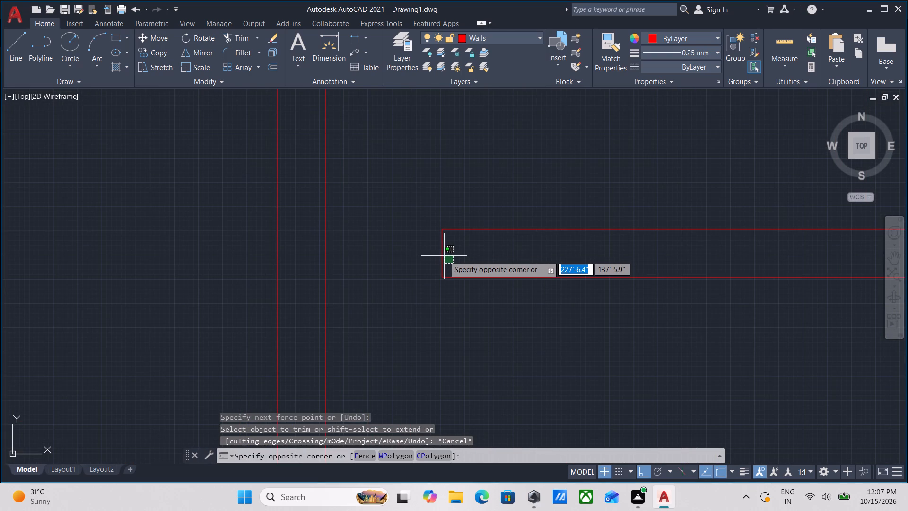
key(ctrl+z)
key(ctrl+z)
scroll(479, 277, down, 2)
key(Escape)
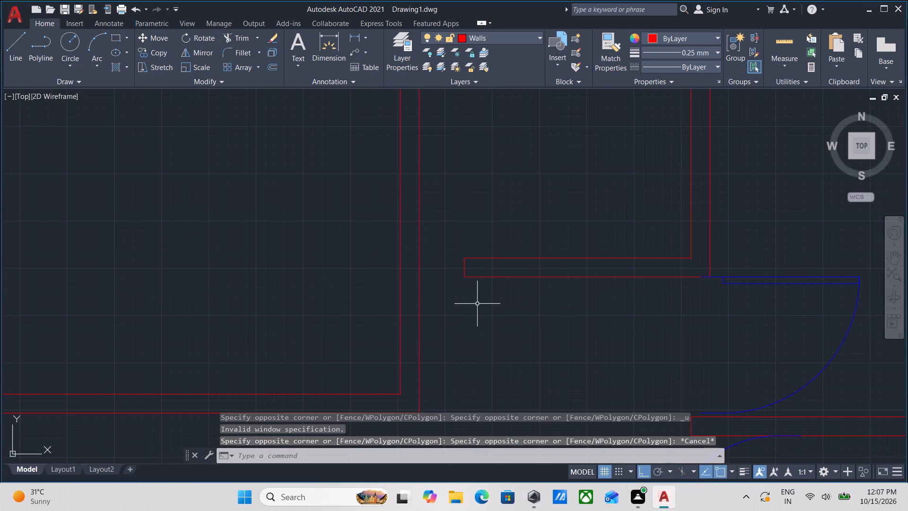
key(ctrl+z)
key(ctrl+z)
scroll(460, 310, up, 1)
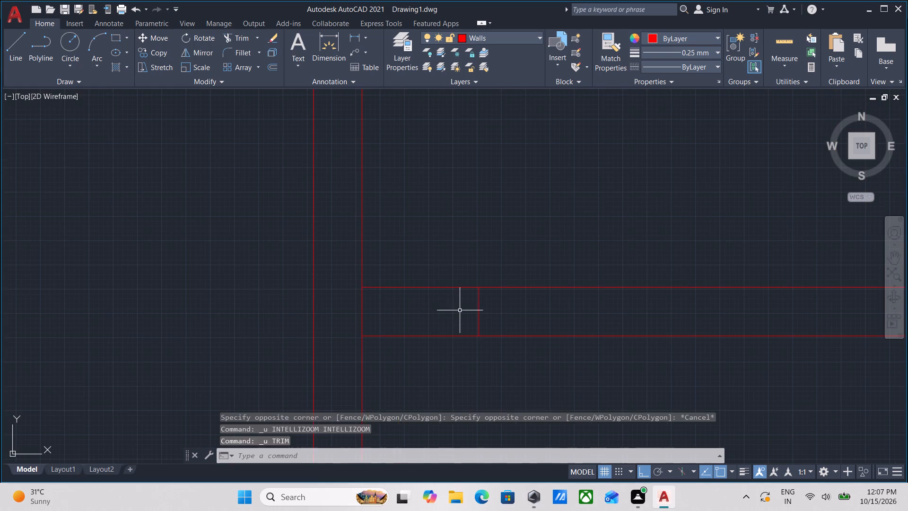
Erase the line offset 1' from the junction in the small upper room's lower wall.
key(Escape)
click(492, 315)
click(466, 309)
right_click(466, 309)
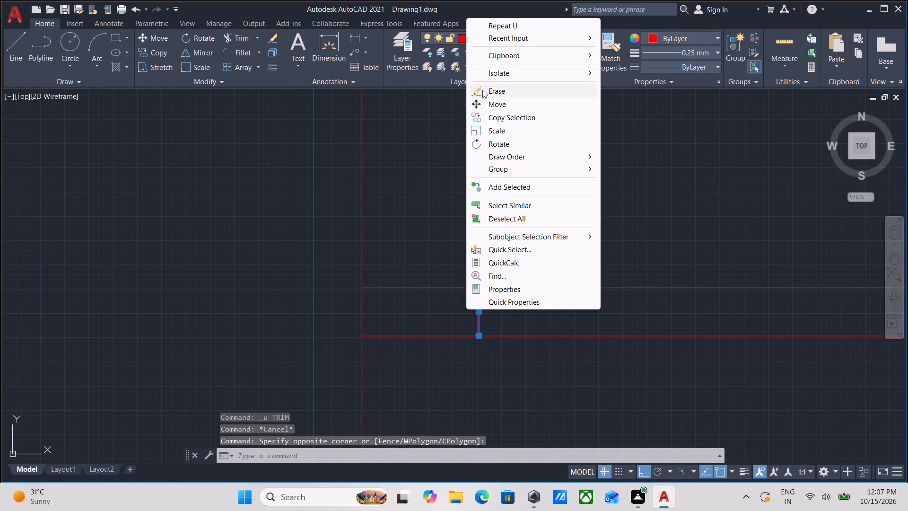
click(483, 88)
Offset the short junction line 2' along the small upper room's lower wall.
click(374, 313)
click(355, 303)
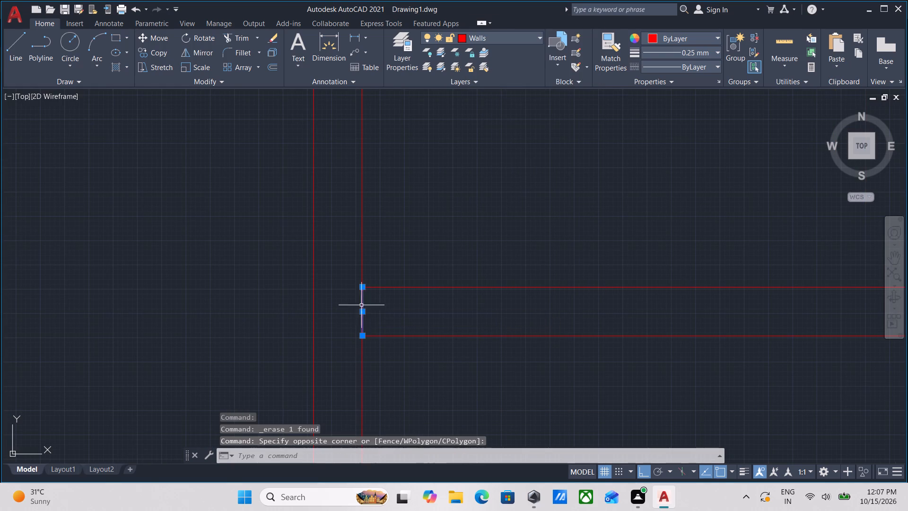
key(o)
key(Return)
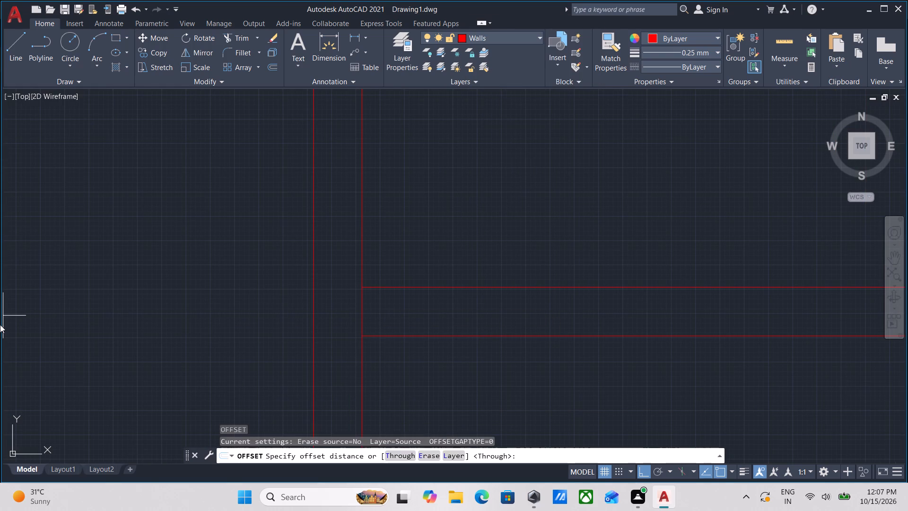
drag(360, 308, 367, 310)
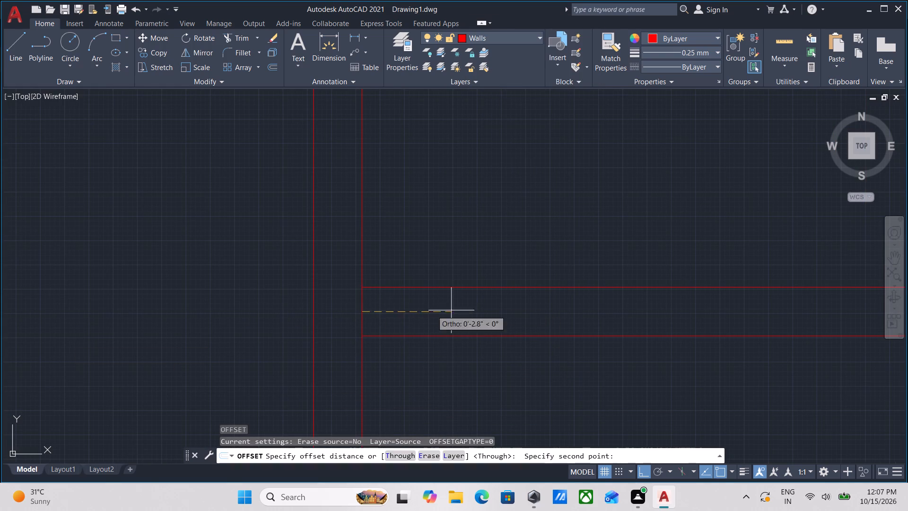
click(510, 308)
middle_drag(543, 322, 437, 338)
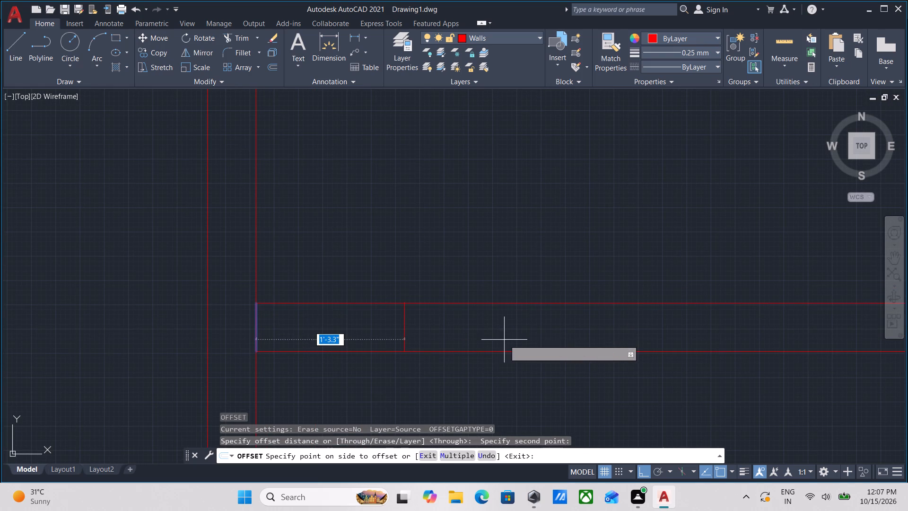
key(2)
key(apostrophe)
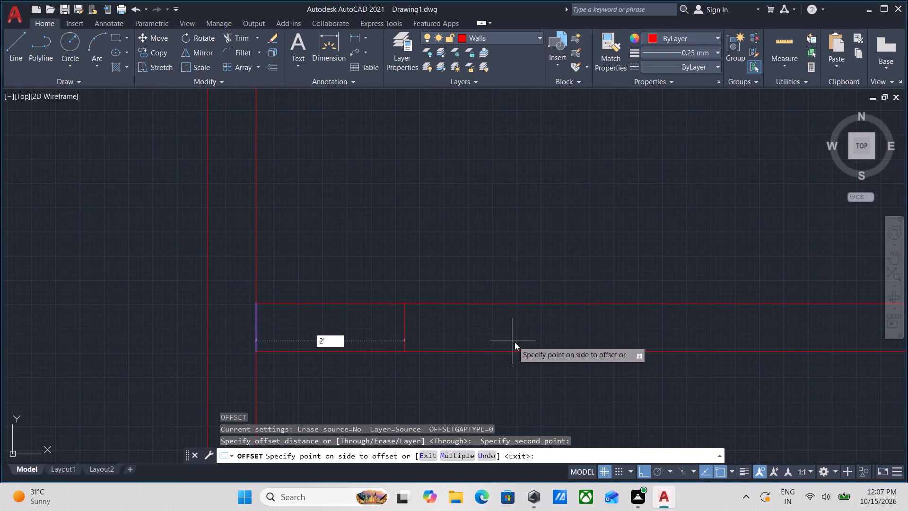
key(Return)
scroll(523, 346, down, 3)
scroll(497, 361, up, 2)
key(Escape)
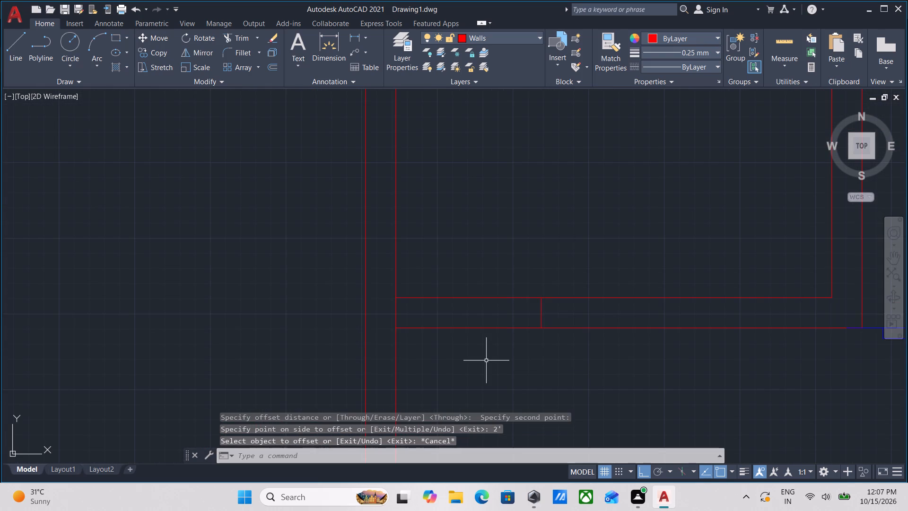
Trim both faces of the small upper room's lower wall between the junction and the 2' line to open a doorway.
text(tr)
key(Return)
click(486, 361)
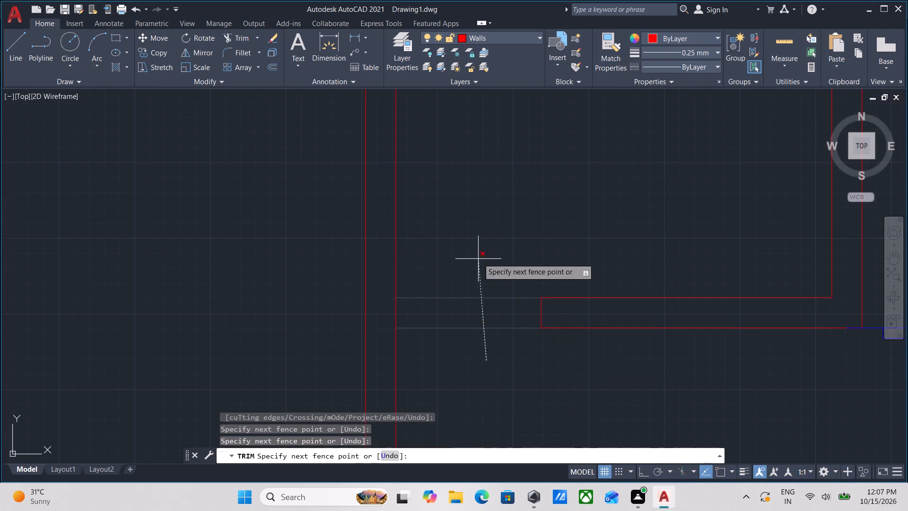
click(478, 258)
key(Escape)
Copy the bottom door of the room west of the staircase by its hinge-side lower end to the new doorway's lower junction corner.
scroll(478, 258, down, 4)
middle_drag(479, 278, 483, 226)
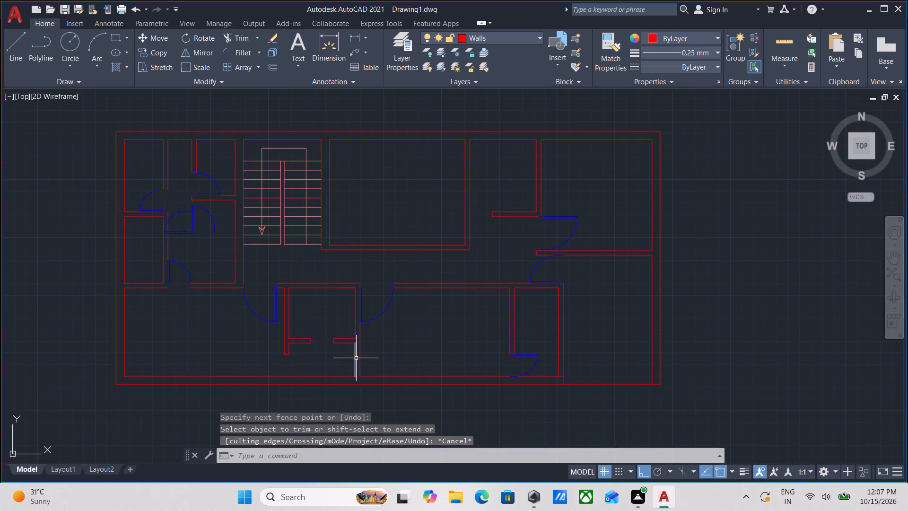
middle_drag(227, 386, 245, 428)
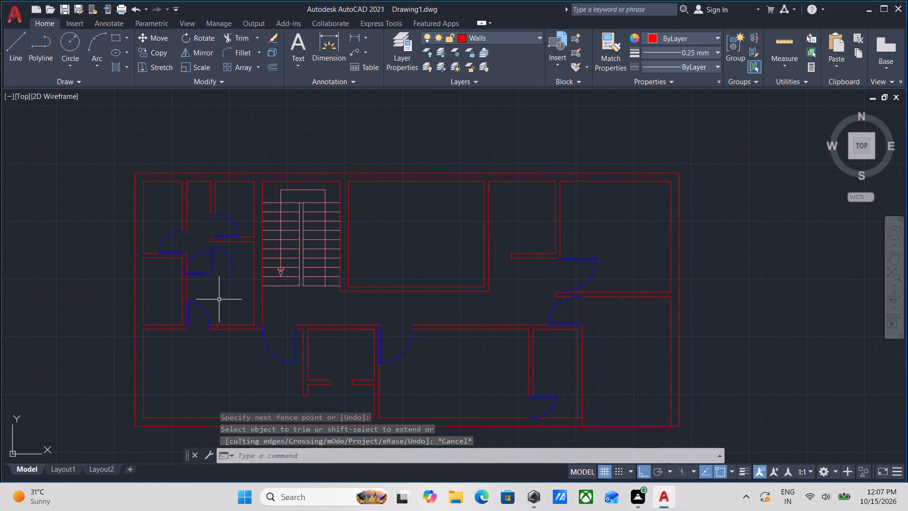
scroll(219, 300, up, 2)
drag(210, 307, 206, 312)
click(170, 341)
middle_drag(226, 315, 322, 334)
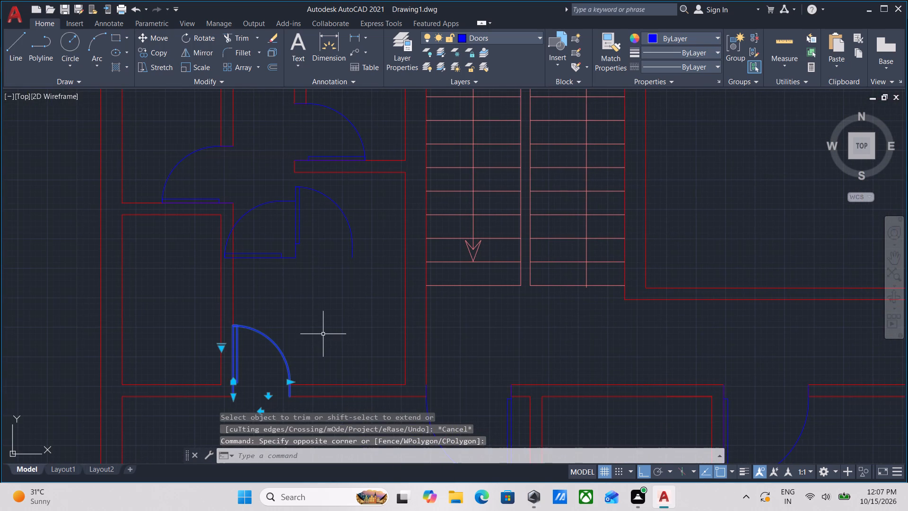
text(co)
key(Return)
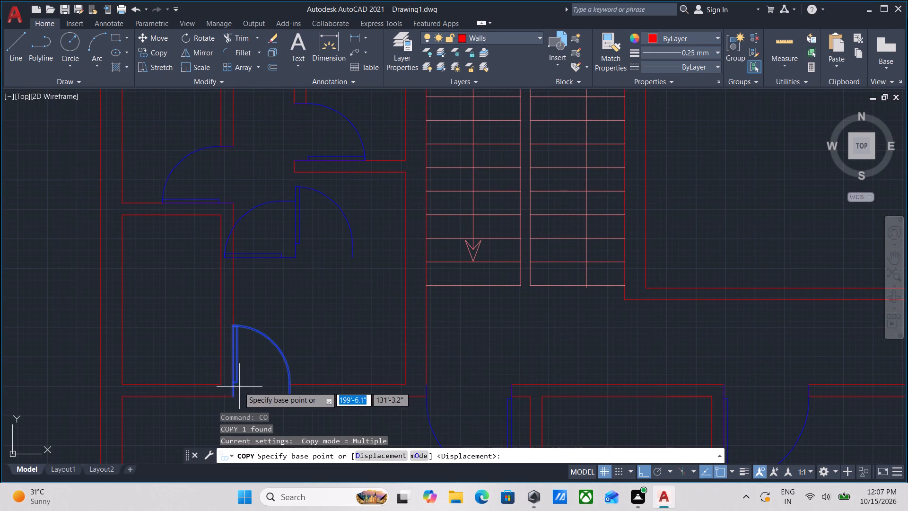
scroll(236, 388, up, 2)
click(227, 411)
scroll(476, 326, down, 1)
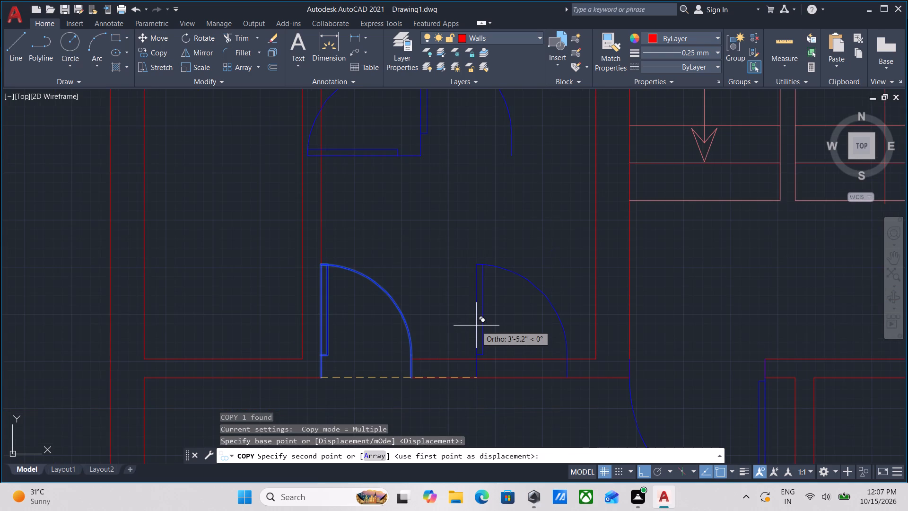
key(F8)
scroll(536, 317, down, 1)
middle_drag(517, 317, 242, 370)
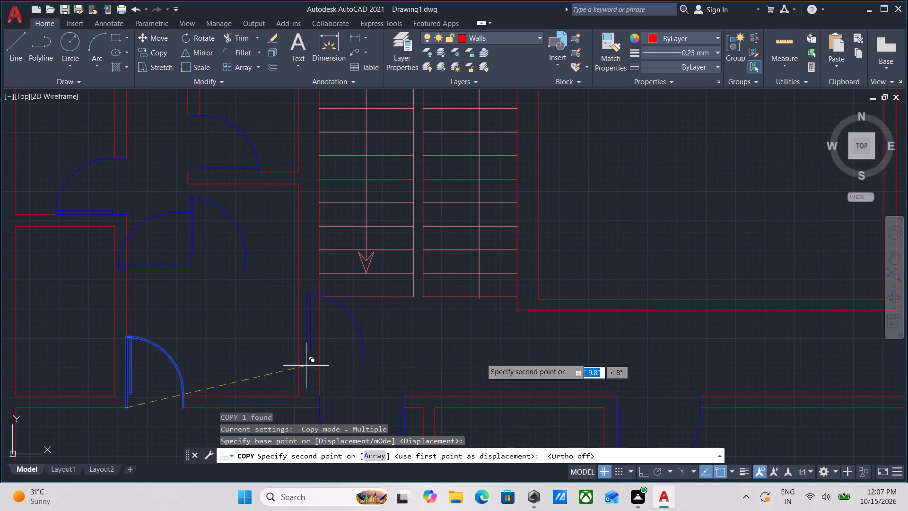
middle_drag(475, 358, 20, 449)
scroll(317, 389, down, 1)
middle_drag(318, 388, 241, 429)
scroll(320, 386, up, 2)
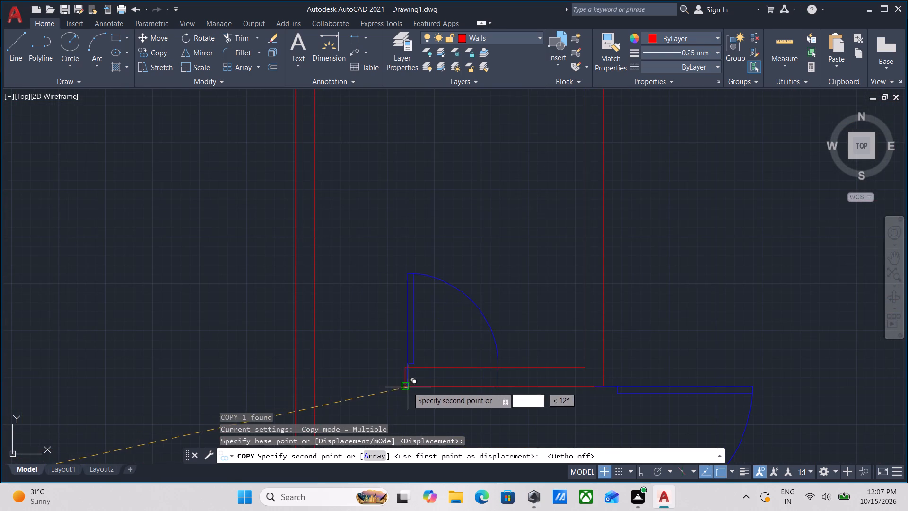
click(317, 385)
scroll(429, 372, down, 2)
middle_drag(429, 372, 449, 354)
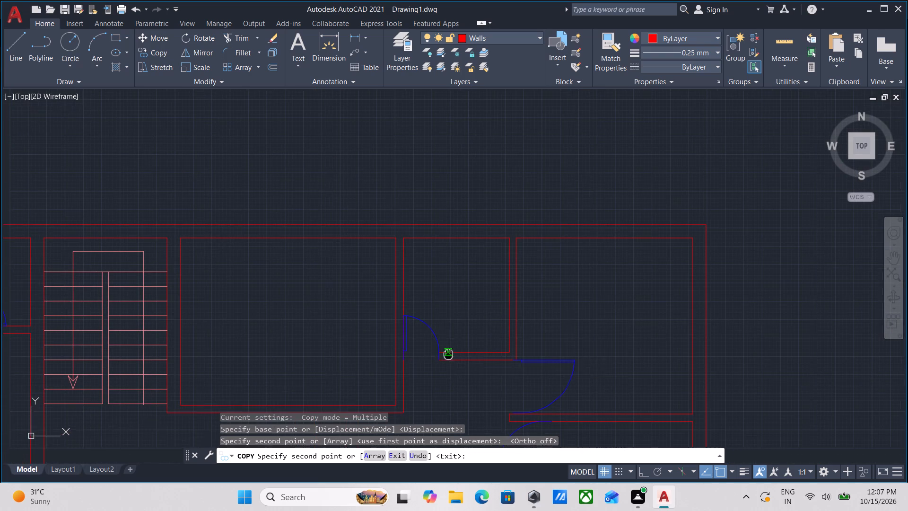
key(Escape)
Draw a short line across the lower wall of the large room east of the staircase, 2' from its inner lower-left corner.
scroll(446, 353, down, 1)
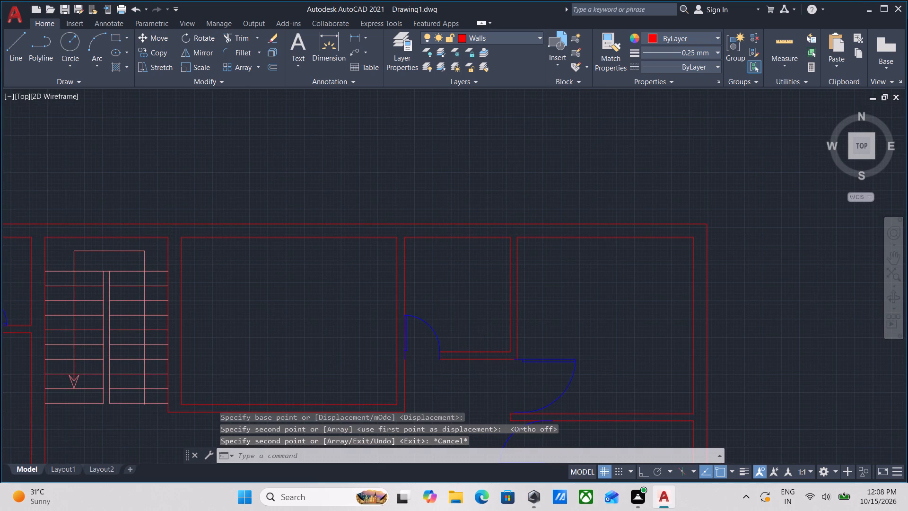
middle_drag(446, 353, 461, 308)
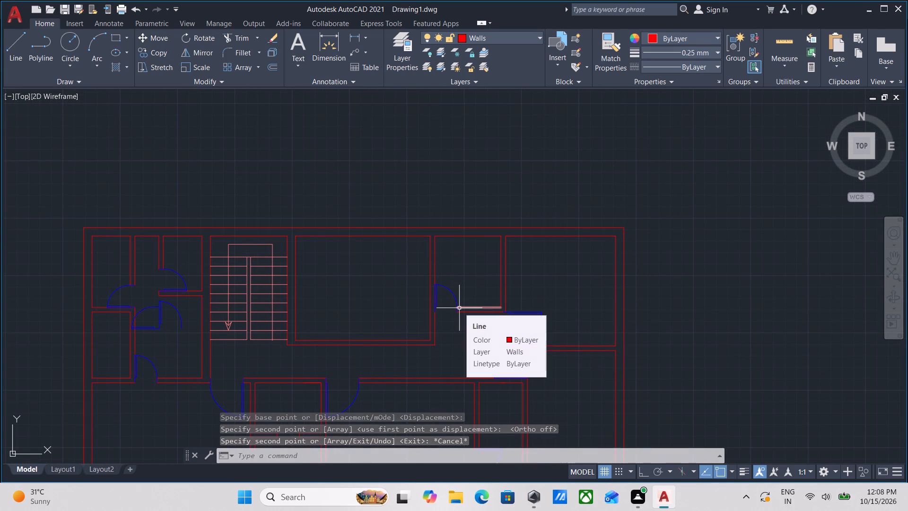
scroll(332, 349, up, 2)
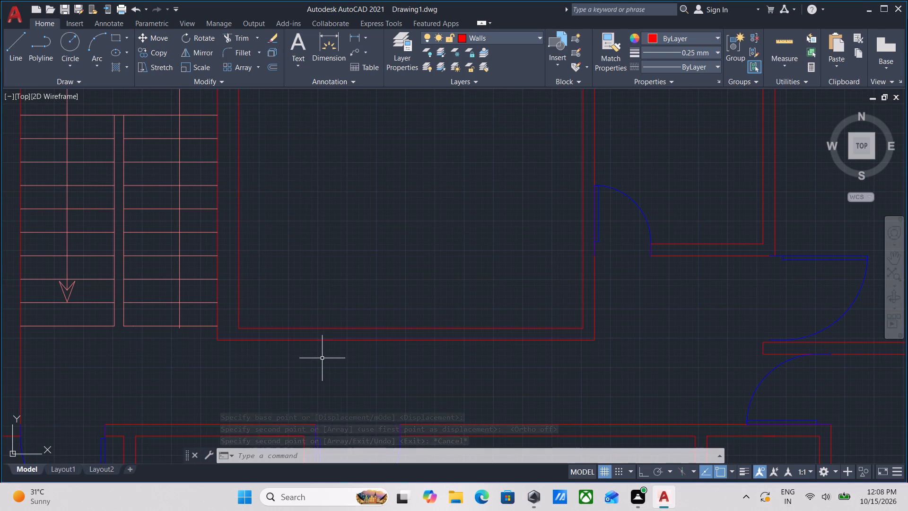
middle_drag(284, 361, 308, 390)
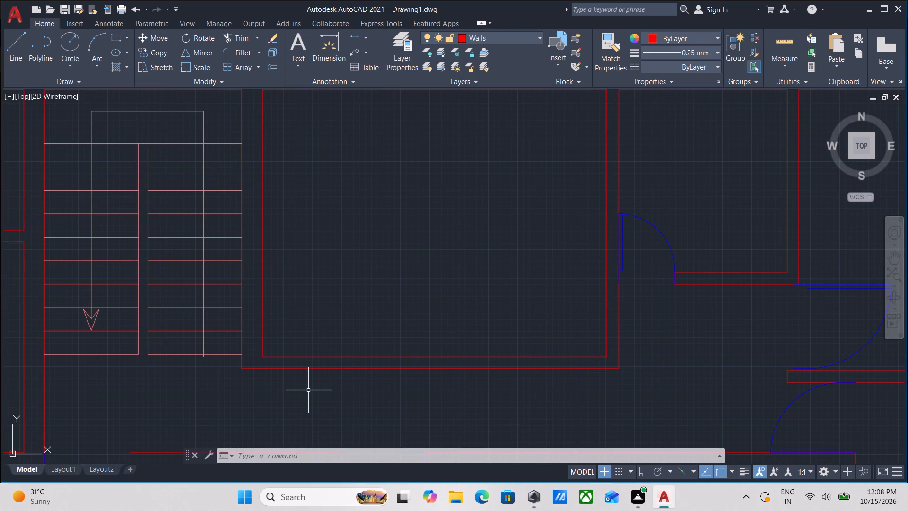
key(l)
key(Return)
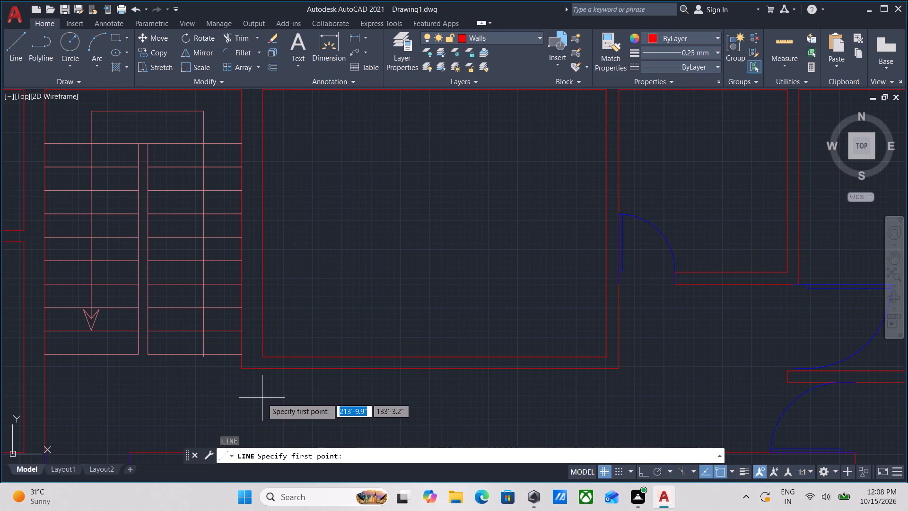
text(tk)
key(Return)
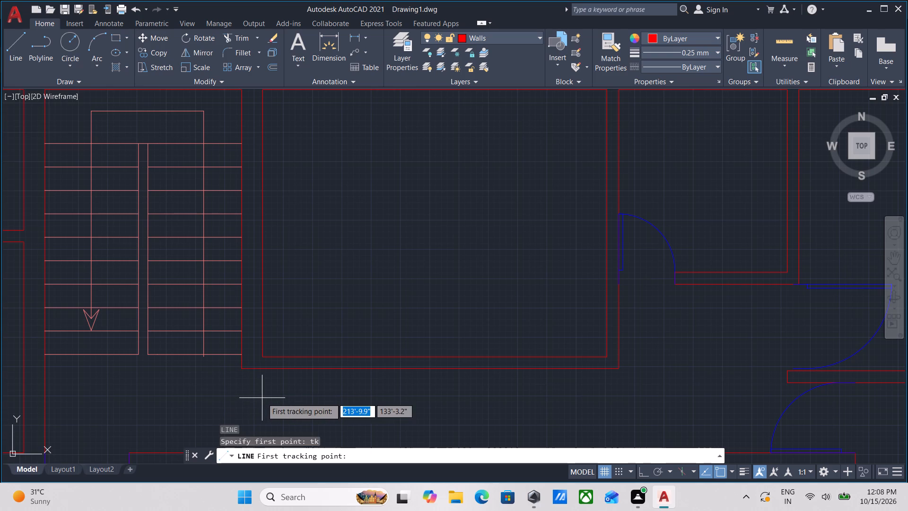
click(264, 355)
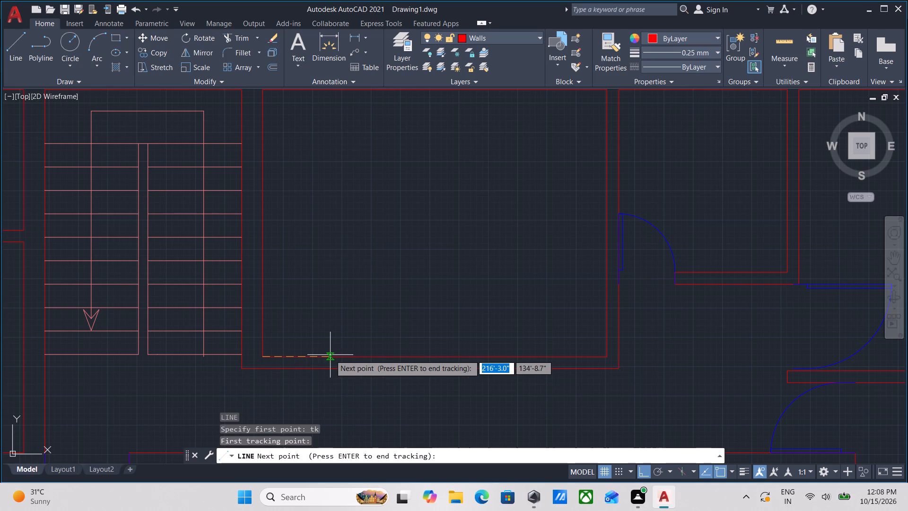
text(2')
key(Return)
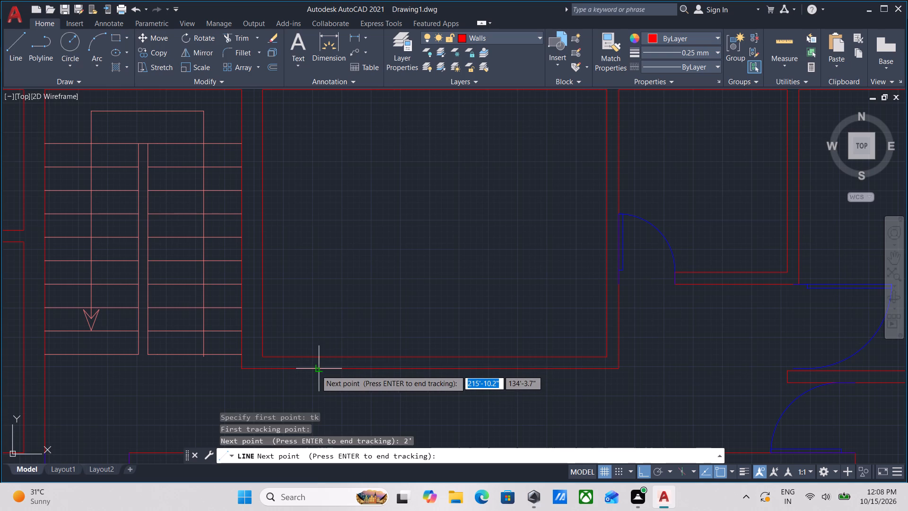
key(Return)
scroll(315, 371, up, 2)
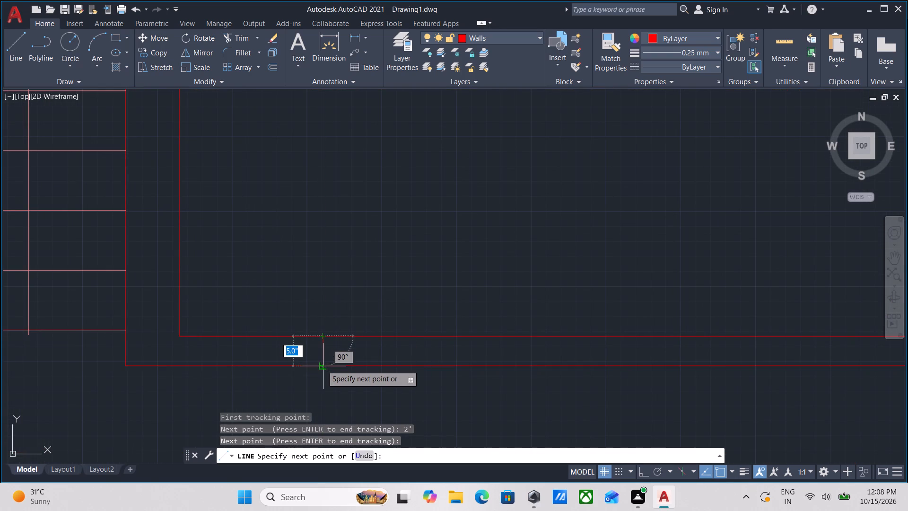
click(322, 365)
scroll(322, 365, up, 2)
key(Escape)
Offset the short line 2' to the right along the large room's lower wall.
click(340, 339)
click(305, 329)
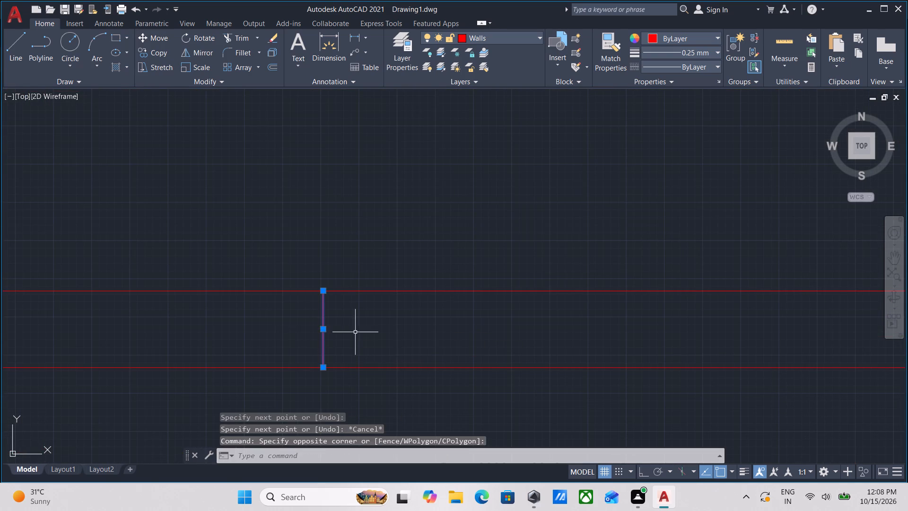
middle_drag(355, 332, 295, 371)
scroll(355, 332, down, 1)
key(o)
key(Return)
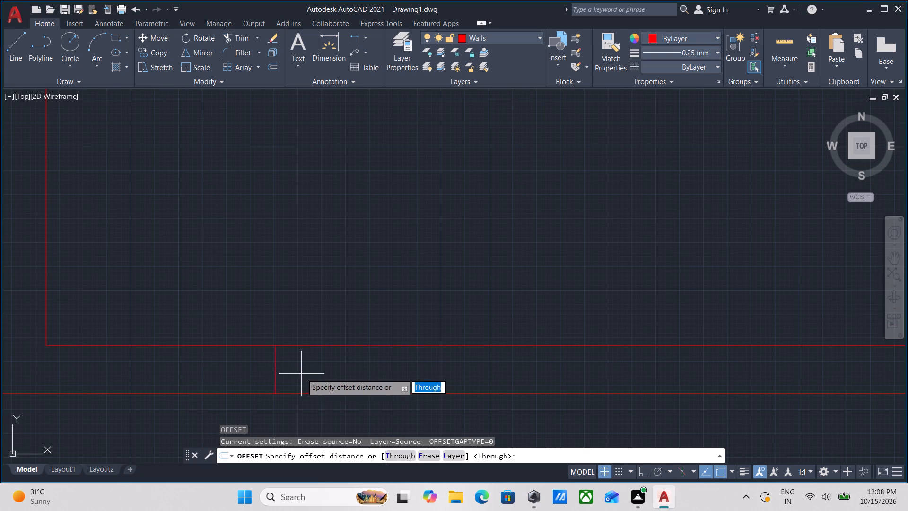
click(277, 371)
click(426, 368)
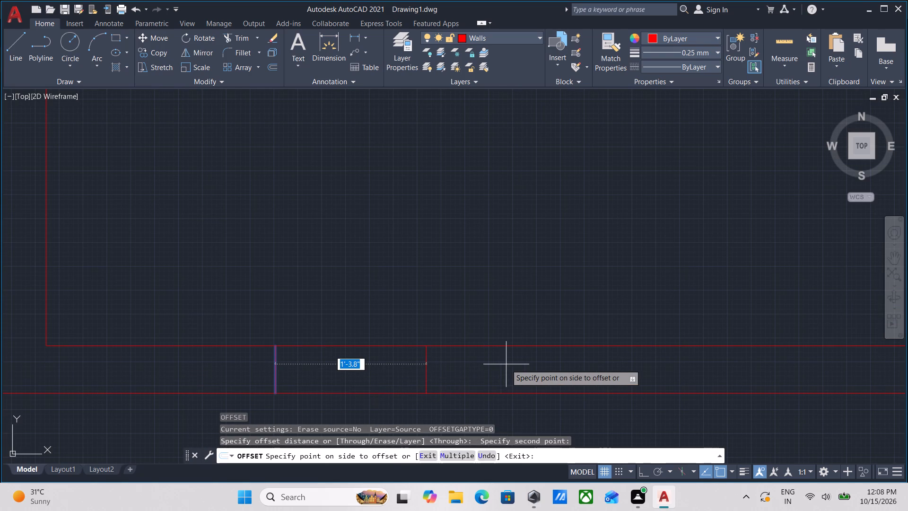
text(2')
key(Return)
scroll(520, 370, down, 2)
key(Escape)
Offset the newest short line another 2' to the right along the same wall.
scroll(471, 390, up, 1)
scroll(471, 390, down, 2)
scroll(524, 373, up, 2)
scroll(463, 387, up, 2)
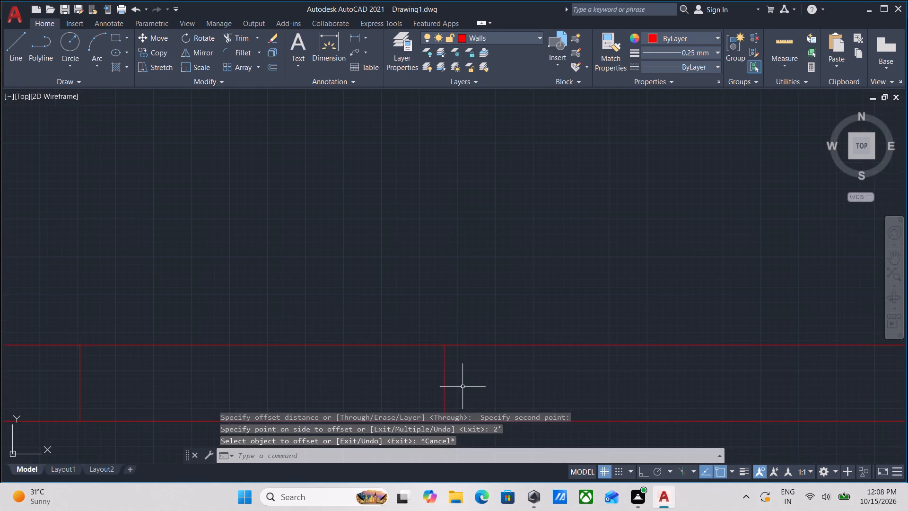
click(455, 386)
click(426, 371)
key(o)
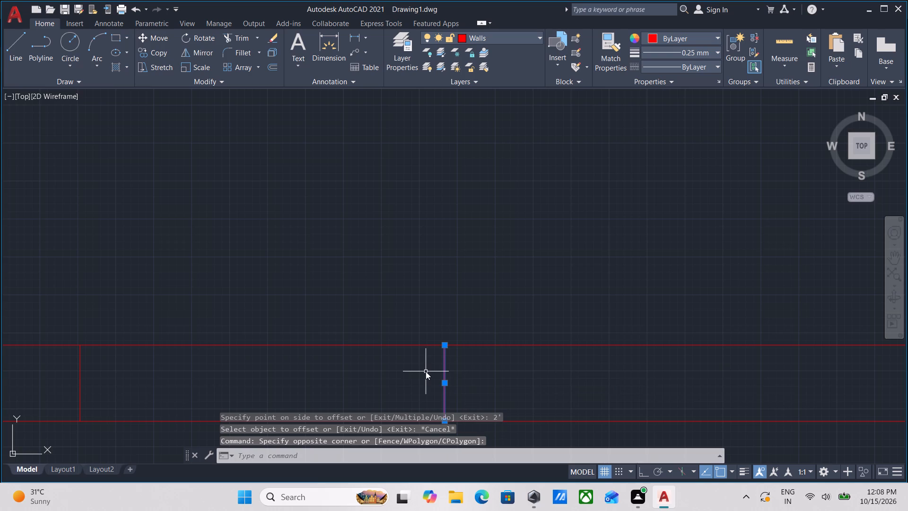
key(Return)
click(441, 386)
click(553, 384)
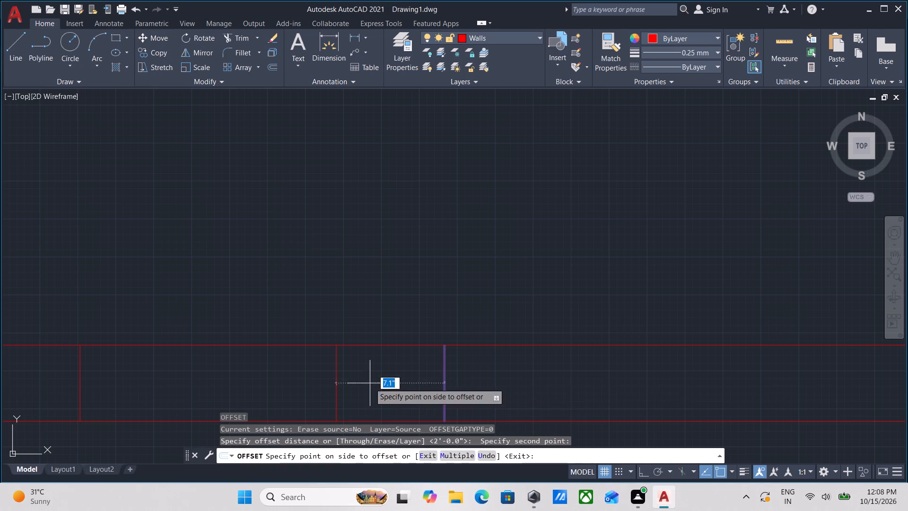
middle_drag(590, 383, 443, 376)
key(2)
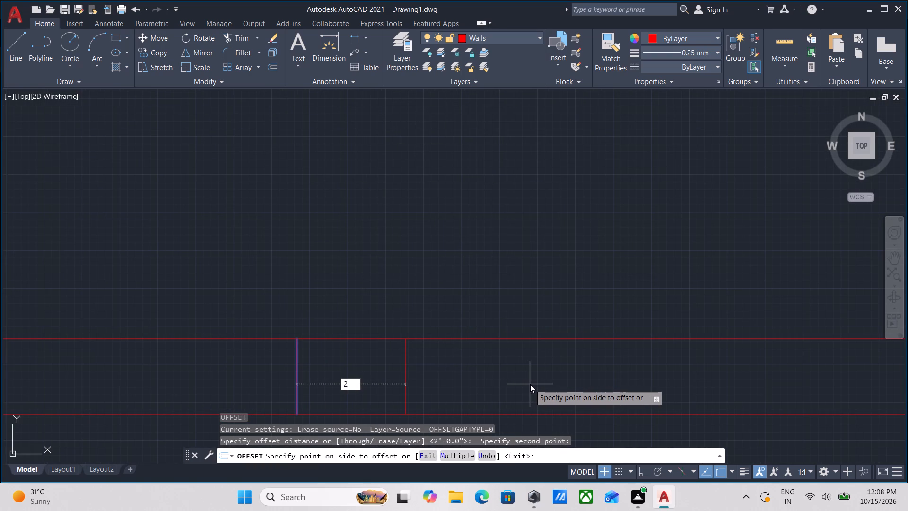
key(apostrophe)
key(Return)
scroll(541, 384, down, 3)
key(Escape)
Trim both wall faces between the outer short lines and remove the middle line, opening a 4' gap in the large room's lower wall.
scroll(513, 403, up, 1)
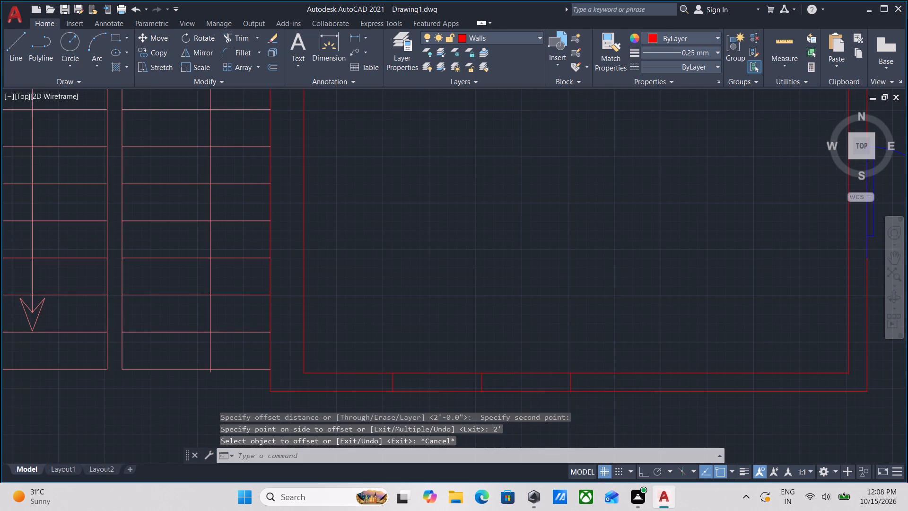
text(tr)
key(Return)
drag(513, 403, 513, 388)
click(510, 310)
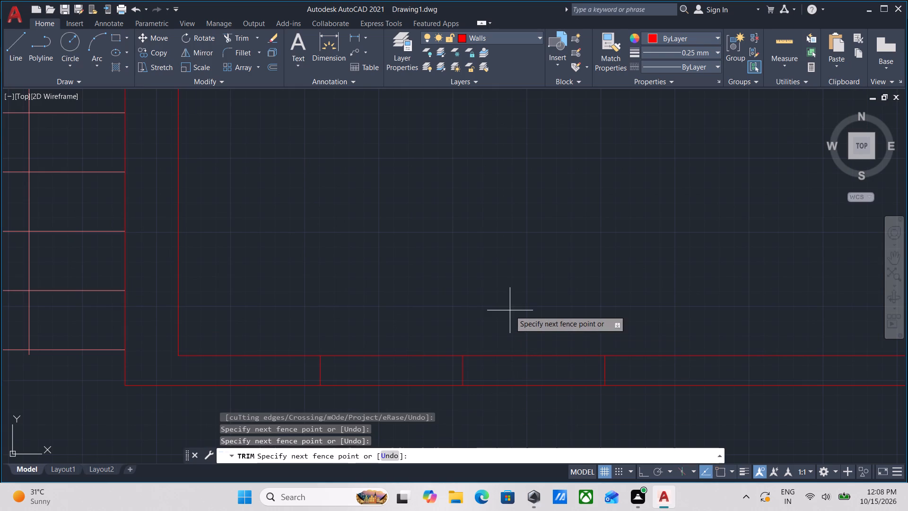
click(512, 407)
click(432, 406)
click(412, 318)
click(480, 359)
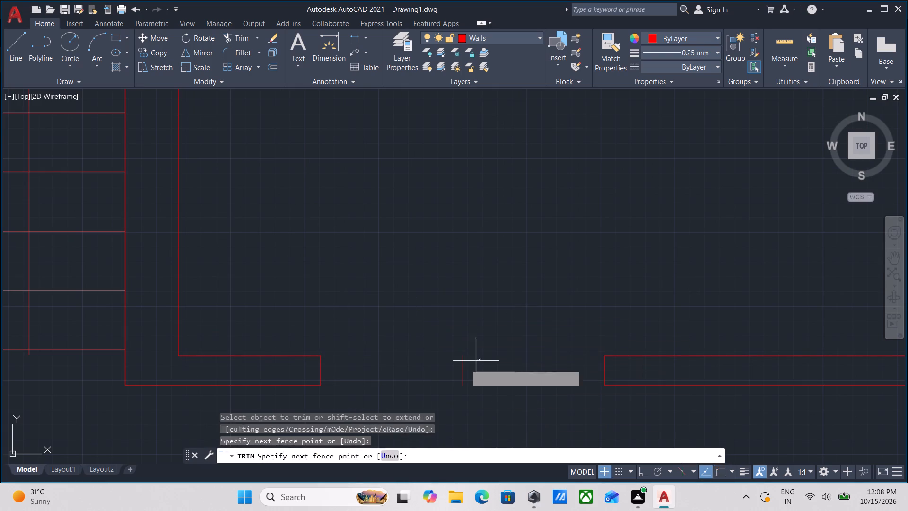
click(421, 376)
scroll(437, 371, down, 2)
middle_drag(439, 372, 452, 344)
key(Escape)
Erase the two loose overlapping doors in the middle of the room west of the staircase.
scroll(454, 340, down, 2)
middle_drag(454, 340, 472, 326)
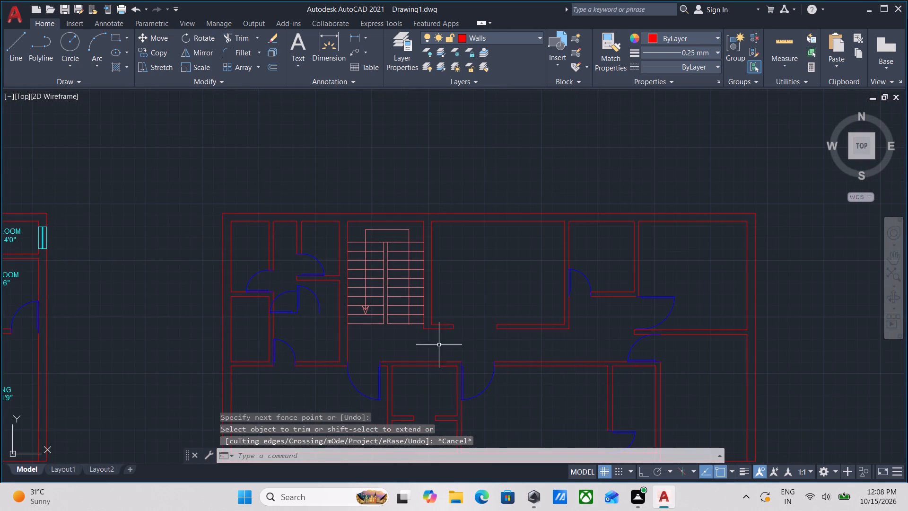
middle_drag(387, 353, 446, 312)
scroll(363, 292, up, 2)
click(367, 281)
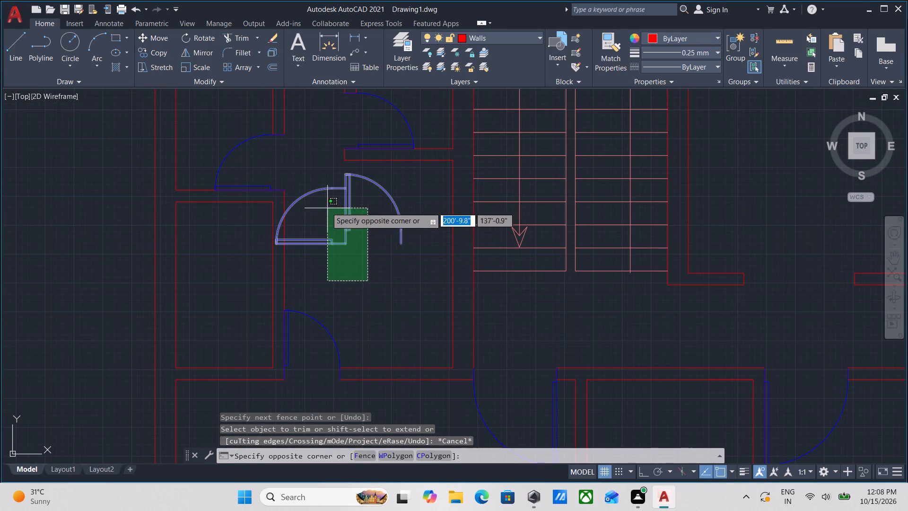
click(325, 205)
right_click(325, 205)
click(365, 279)
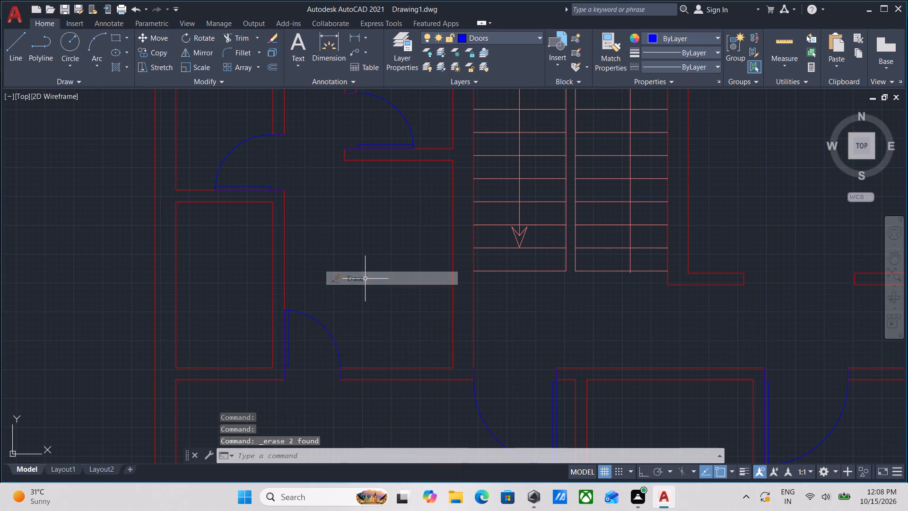
Draw a 9" line across the bottom exterior wall, aligned with the right face of the short partition stub above it.
scroll(365, 279, down, 2)
middle_drag(372, 280, 303, 212)
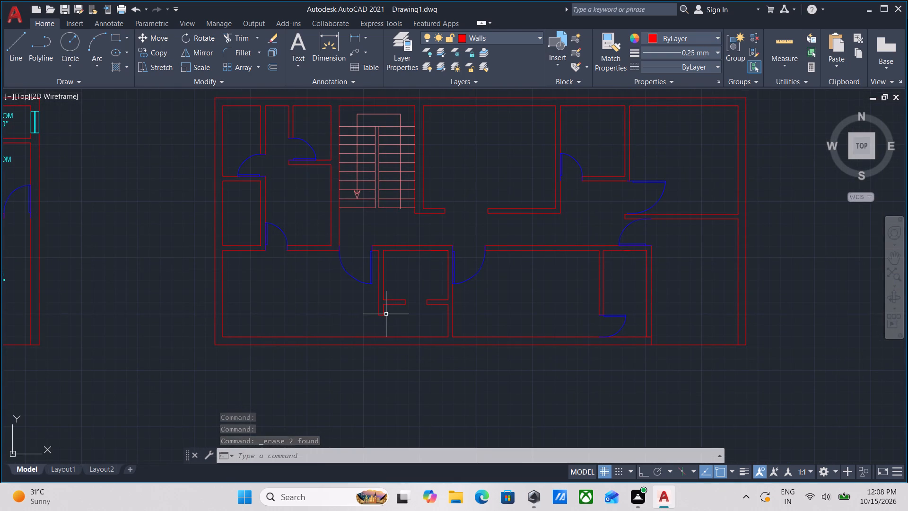
scroll(384, 356, up, 3)
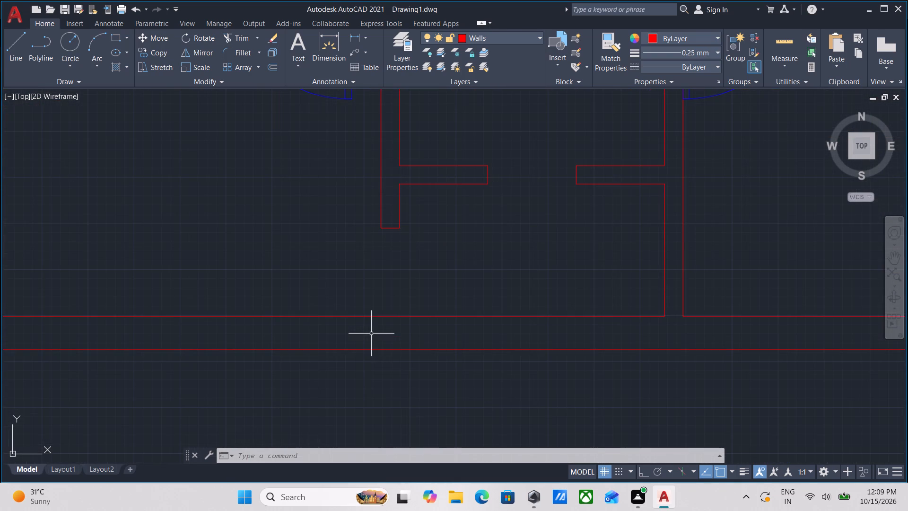
key(l)
key(Return)
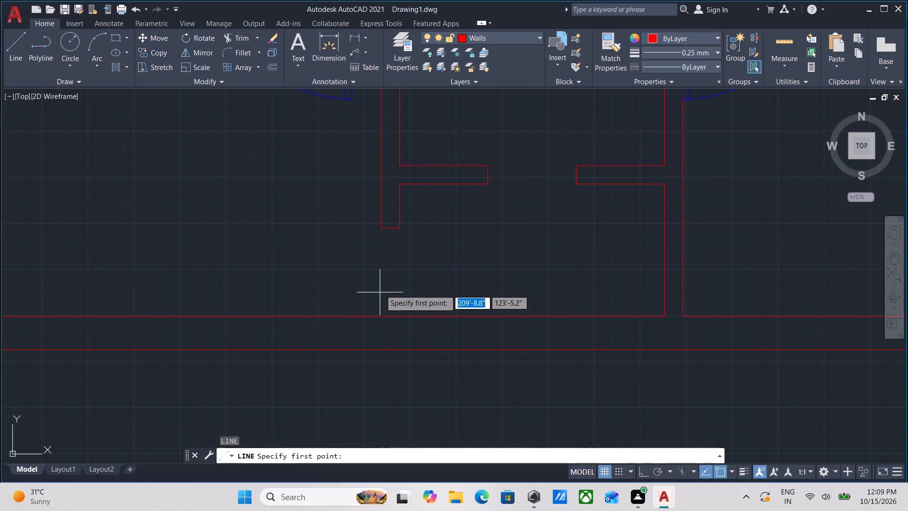
click(400, 315)
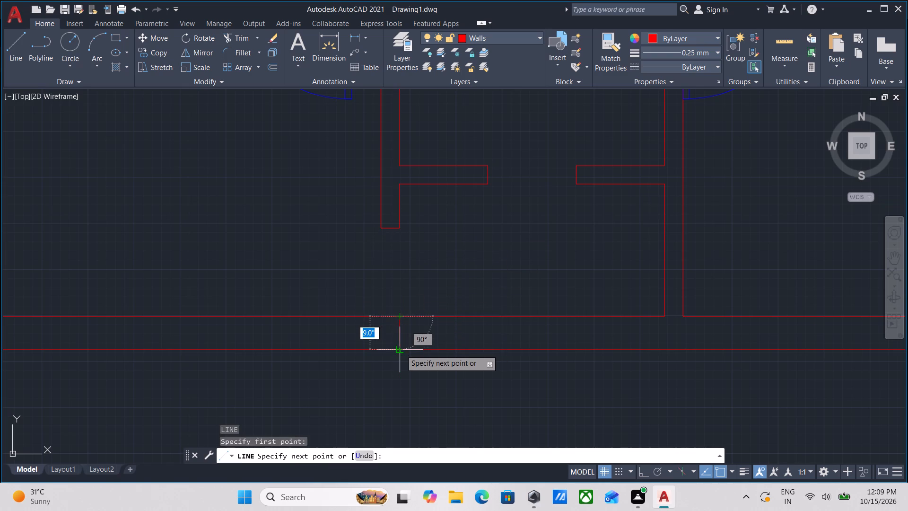
click(401, 350)
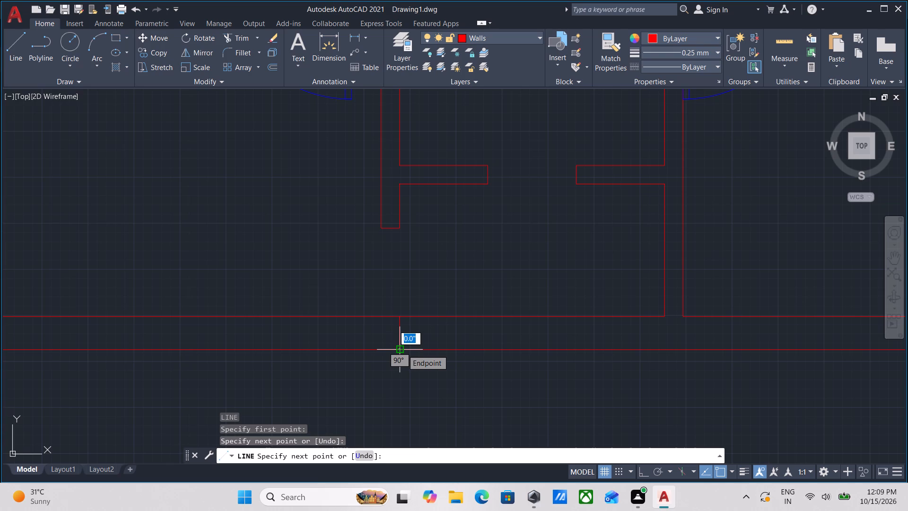
key(Escape)
Draw a second line across the bottom exterior wall, continuing the left face of the partition to the right of the stub.
middle_drag(490, 348, 420, 360)
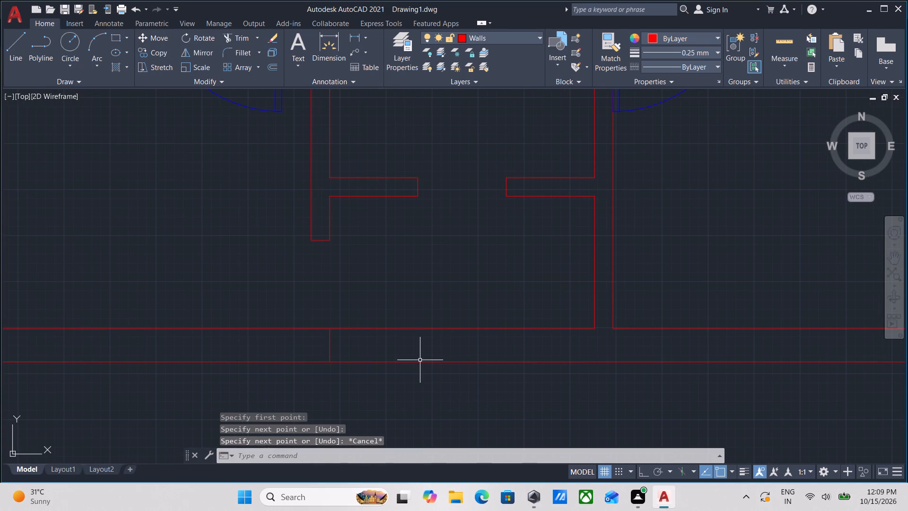
key(l)
key(Return)
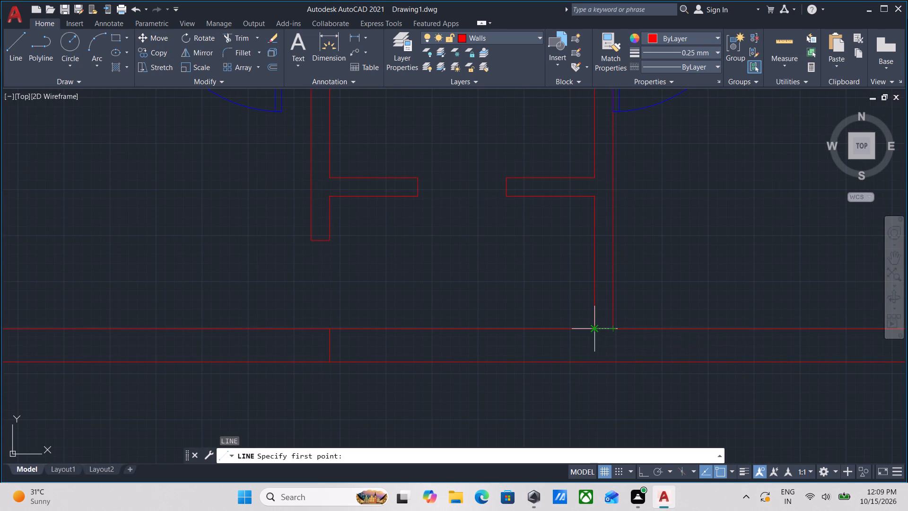
click(594, 326)
click(595, 361)
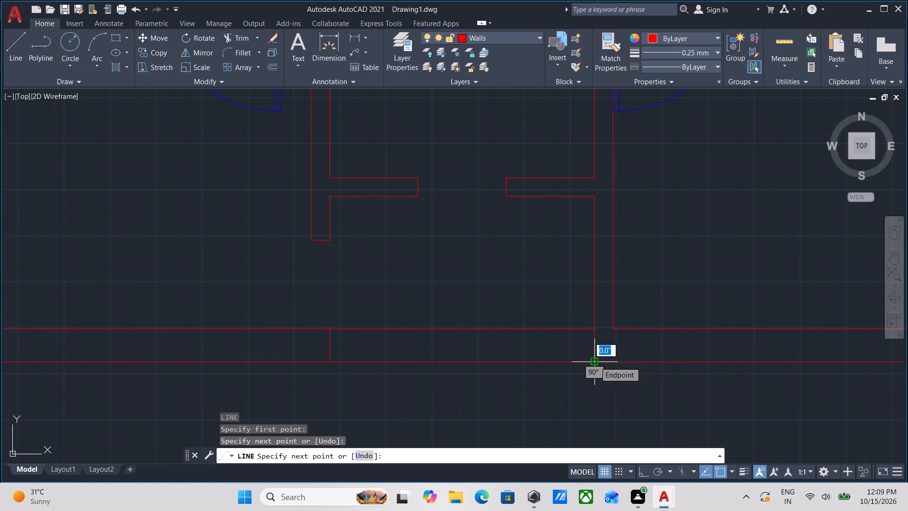
key(Escape)
Trim the inner face of the bottom exterior wall between the two short crossing lines.
middle_drag(413, 341, 417, 352)
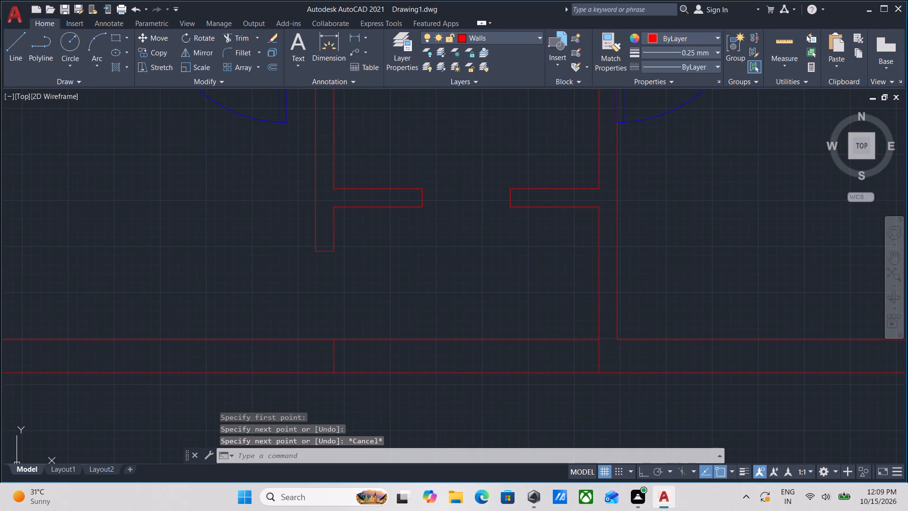
text(tr)
key(Return)
click(417, 352)
click(409, 315)
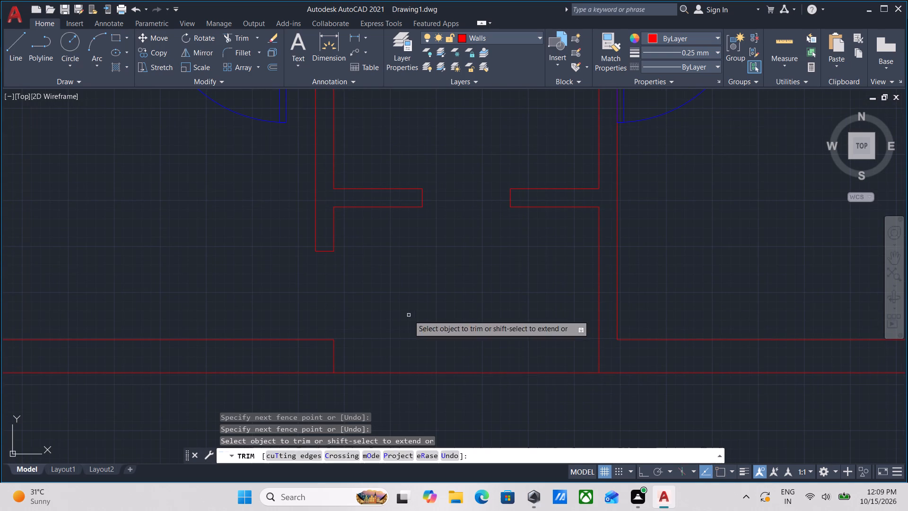
key(Escape)
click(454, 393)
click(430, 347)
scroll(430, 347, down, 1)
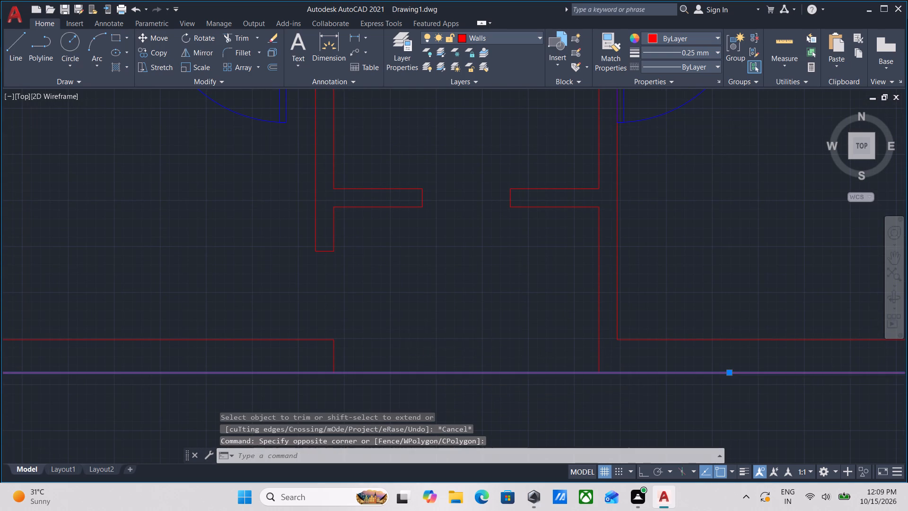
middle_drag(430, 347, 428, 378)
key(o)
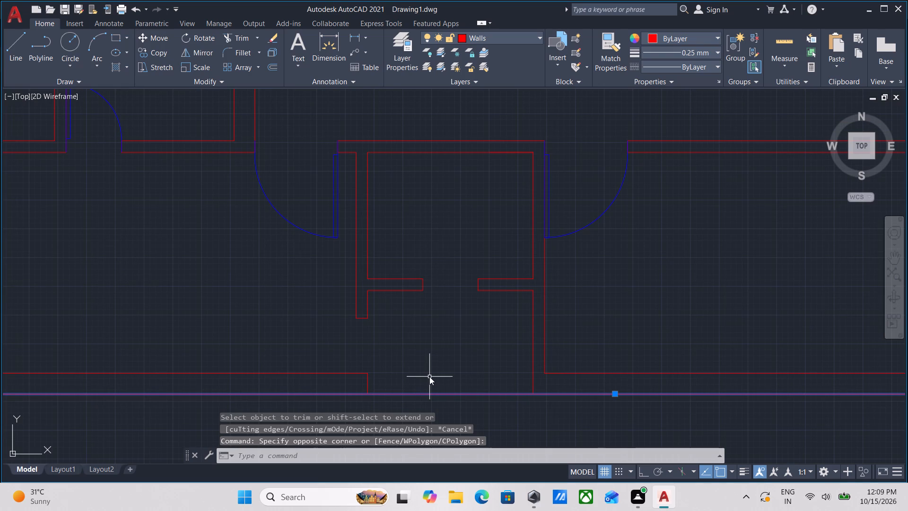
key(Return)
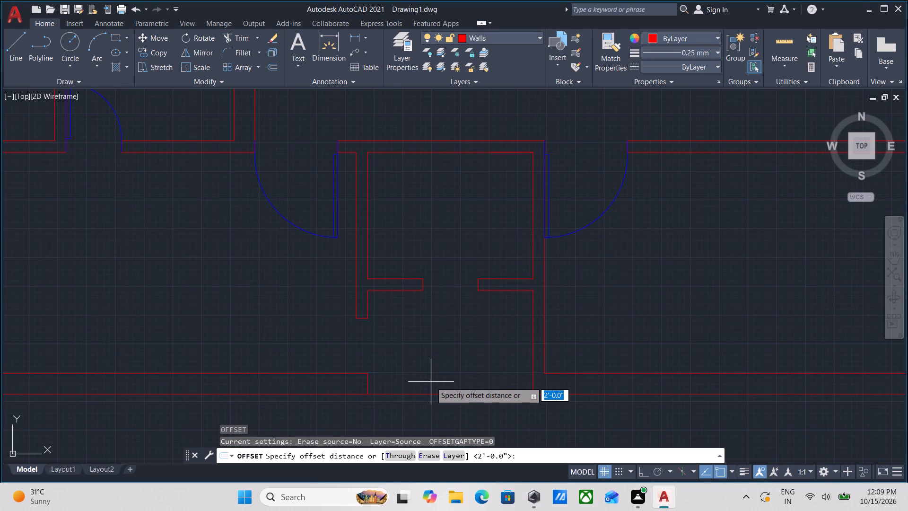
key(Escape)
Examine the opening in the new plan's bottom exterior wall and compare it with the porch and parking area of the labelled plan.
scroll(431, 382, down, 2)
scroll(431, 382, up, 1)
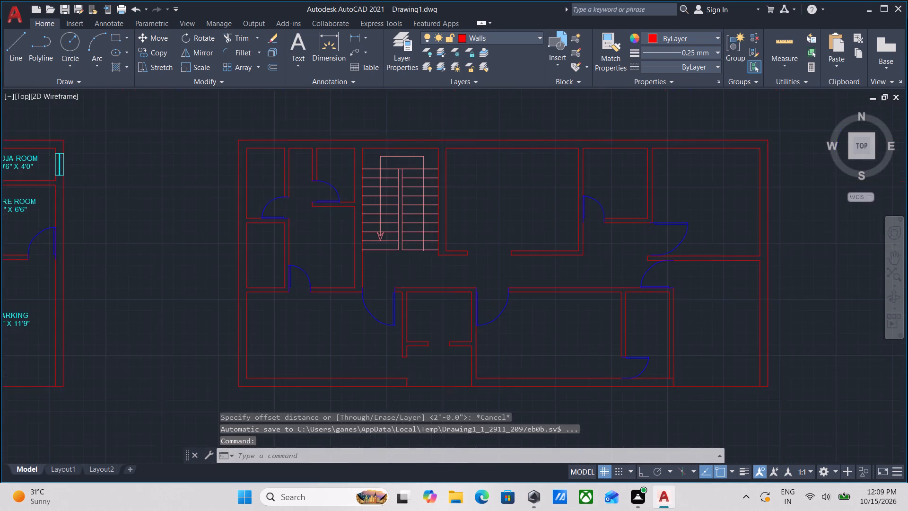
scroll(431, 382, down, 2)
scroll(431, 382, up, 2)
scroll(431, 382, down, 1)
middle_drag(430, 382, 419, 345)
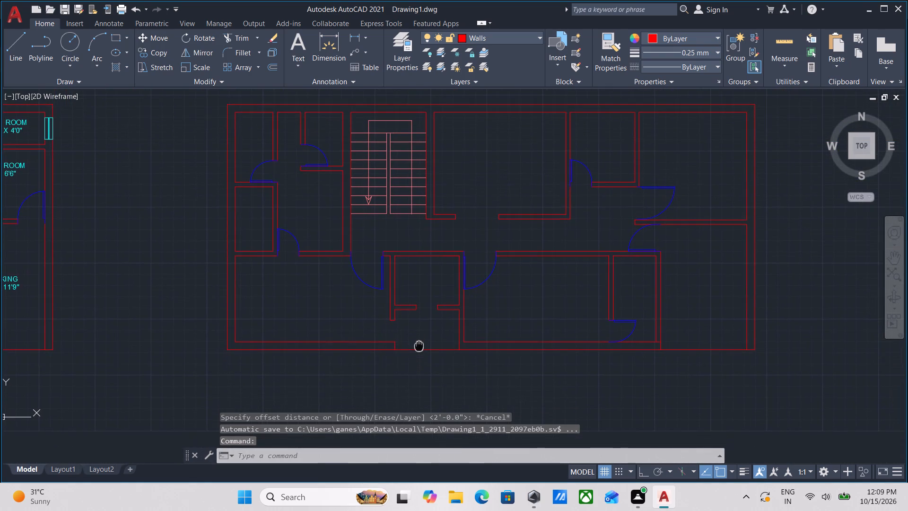
scroll(419, 345, down, 1)
middle_drag(419, 345, 428, 365)
middle_drag(267, 344, 354, 348)
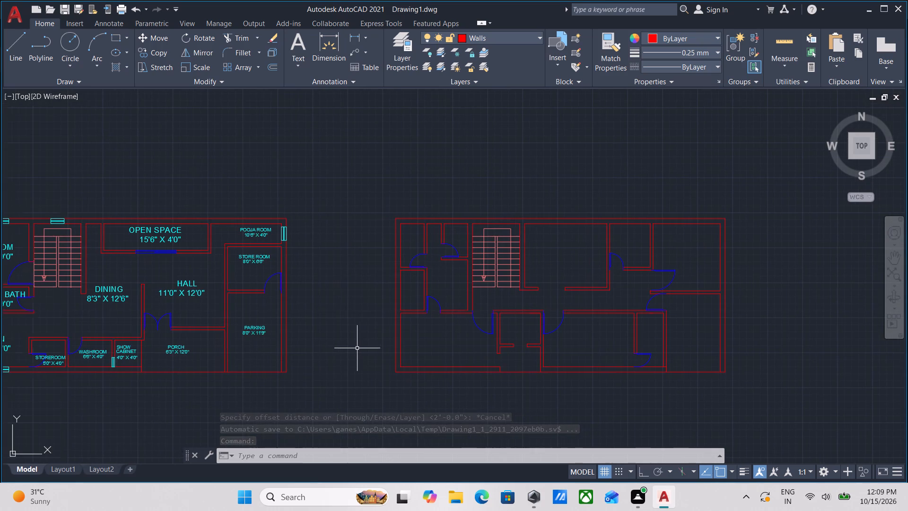
scroll(517, 381, up, 4)
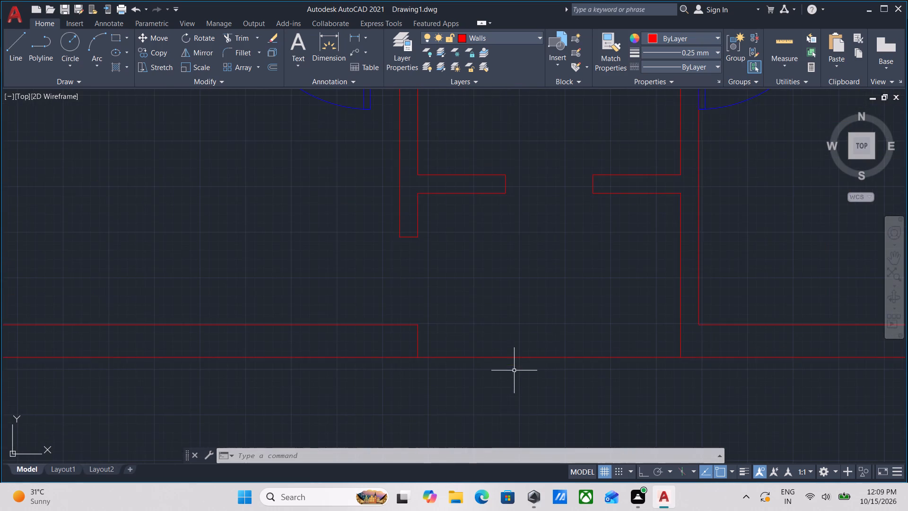
middle_drag(514, 370, 468, 379)
scroll(473, 377, down, 2)
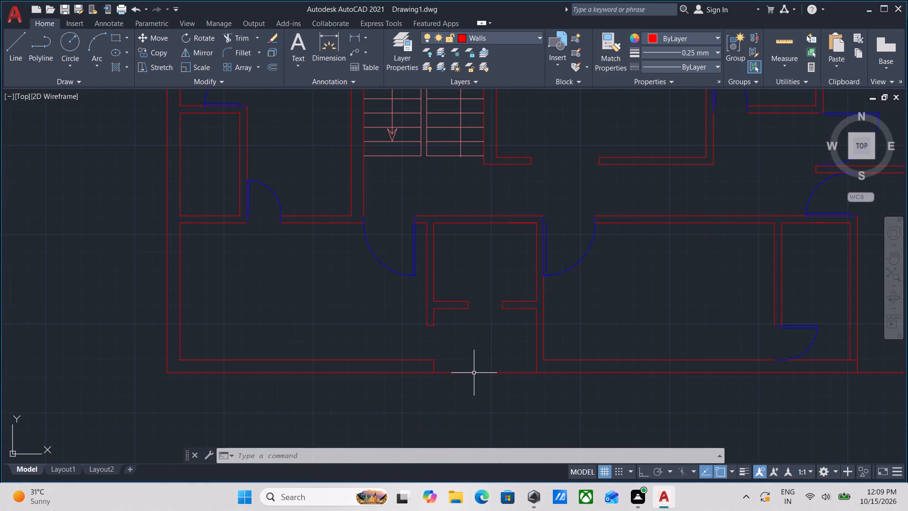
scroll(475, 368, down, 2)
scroll(400, 338, down, 1)
middle_drag(388, 340, 410, 316)
scroll(302, 313, up, 3)
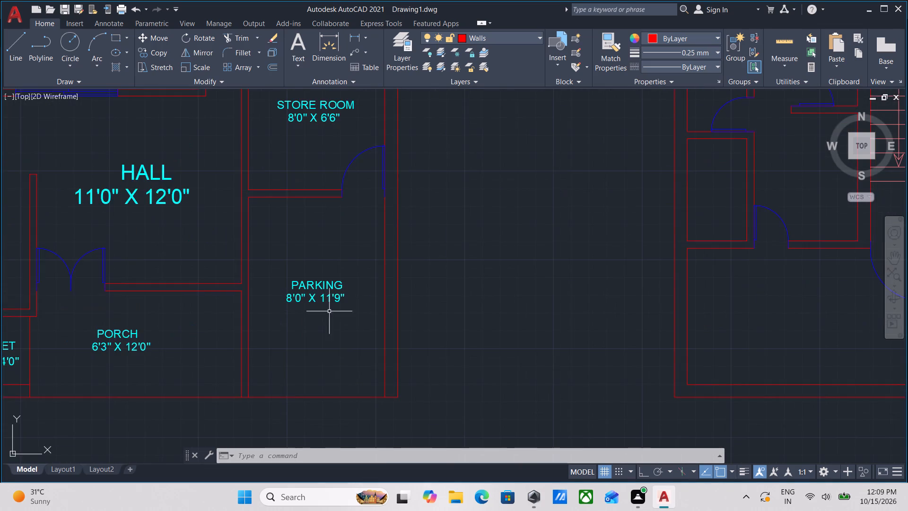
scroll(335, 313, down, 1)
middle_drag(335, 313, 365, 289)
middle_drag(570, 326, 484, 351)
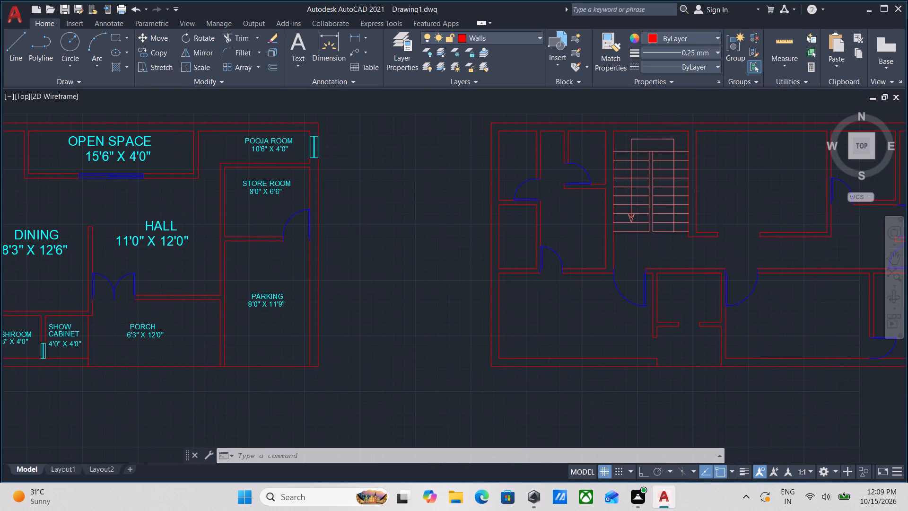
scroll(526, 347, up, 2)
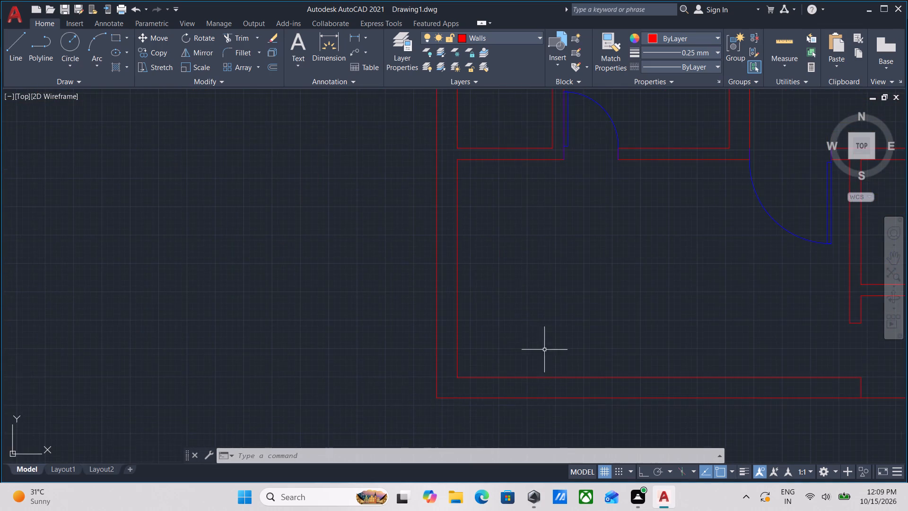
middle_drag(491, 353, 20, 382)
scroll(220, 360, down, 1)
middle_drag(219, 359, 216, 317)
scroll(340, 373, up, 1)
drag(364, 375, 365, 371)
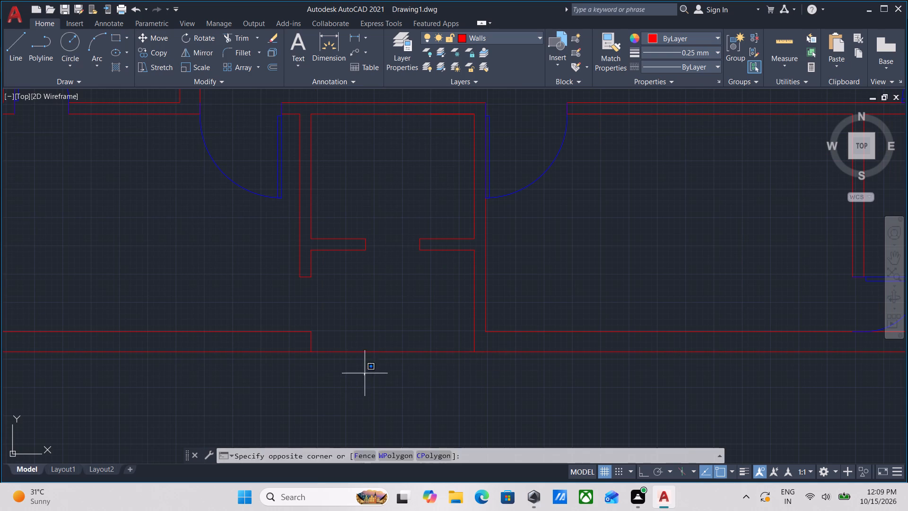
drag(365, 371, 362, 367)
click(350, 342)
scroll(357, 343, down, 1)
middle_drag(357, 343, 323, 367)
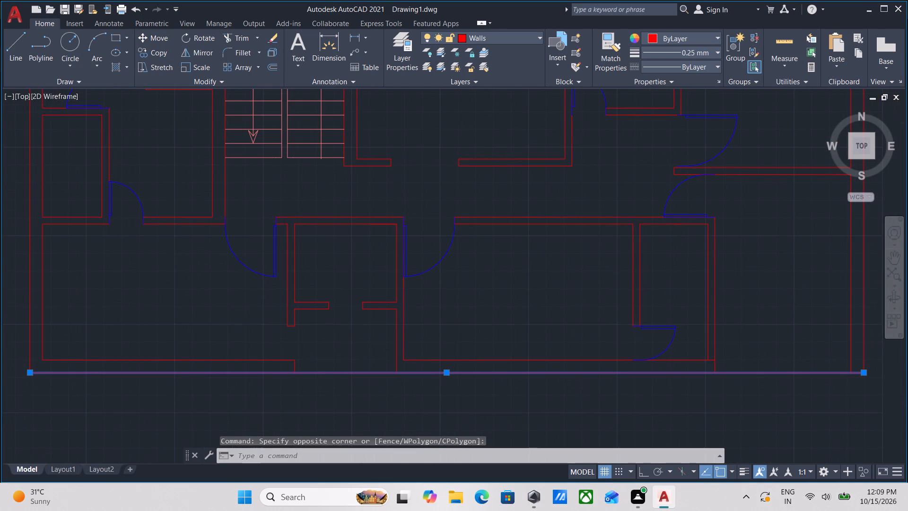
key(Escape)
Make Doors the current layer.
scroll(323, 368, down, 1)
middle_drag(320, 371, 384, 316)
middle_drag(199, 389, 252, 369)
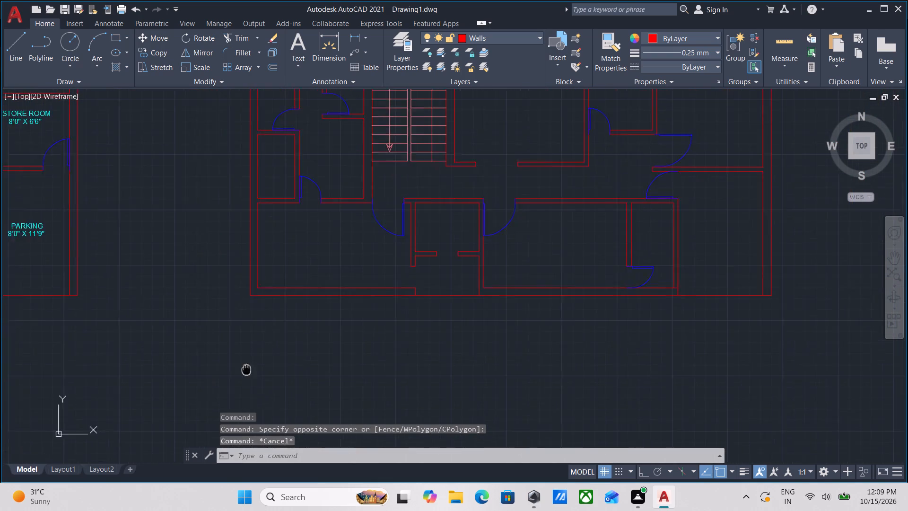
middle_drag(252, 369, 269, 369)
text(re)
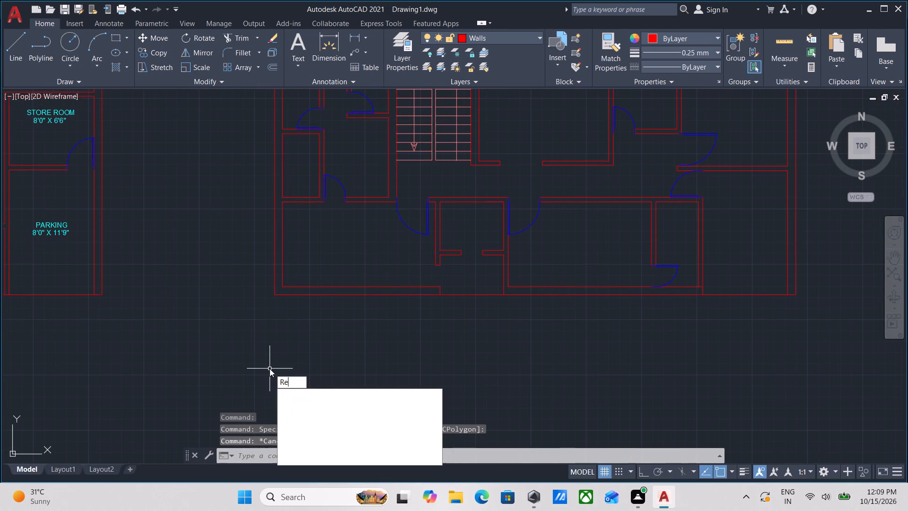
key(c)
key(Return)
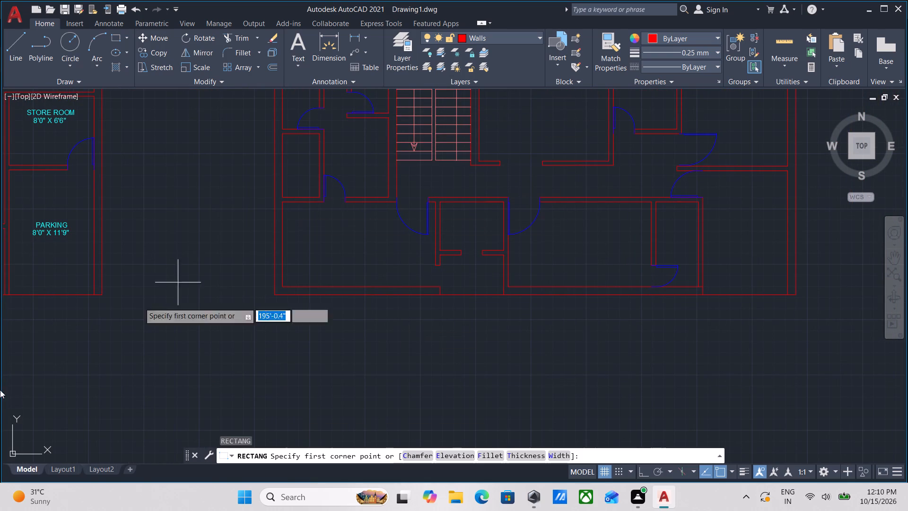
click(505, 36)
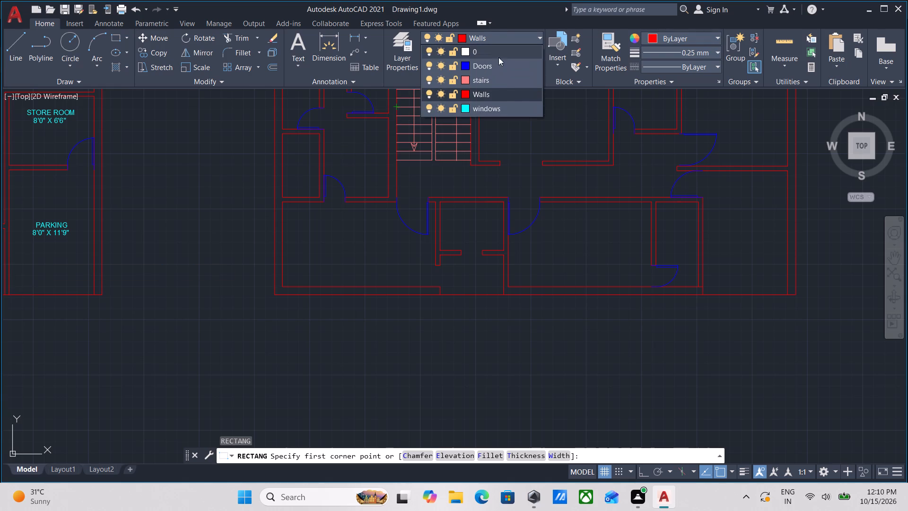
click(484, 67)
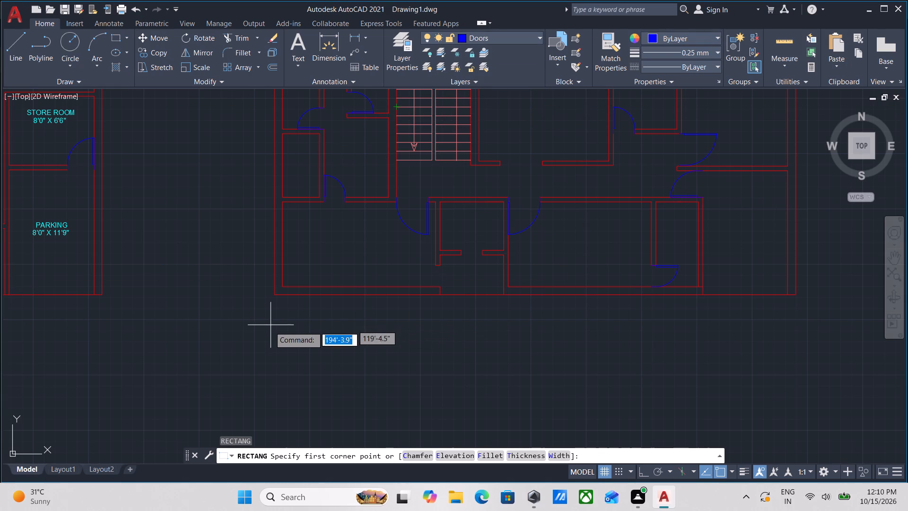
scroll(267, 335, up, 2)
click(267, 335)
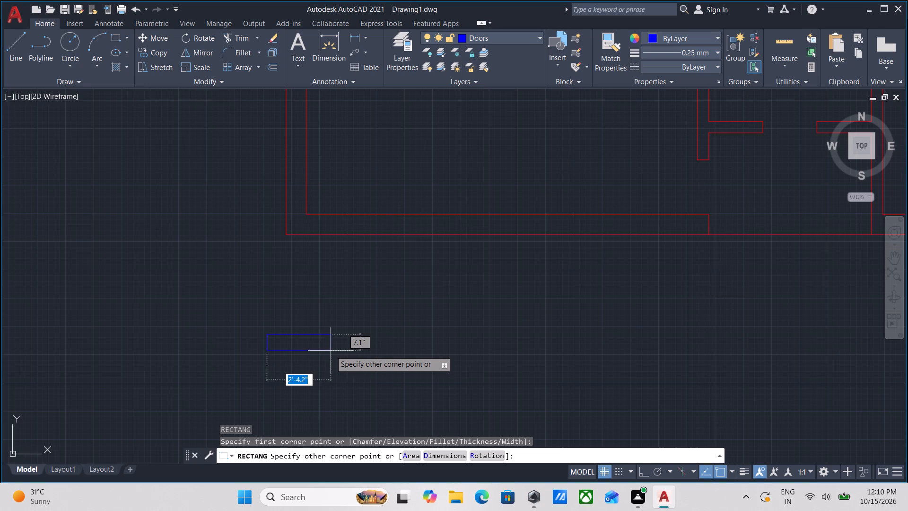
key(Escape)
Review the new plan's rooms, doors and wall openings, from the bottom entrance area across to the eastern rooms.
scroll(331, 351, down, 2)
middle_drag(327, 348, 246, 357)
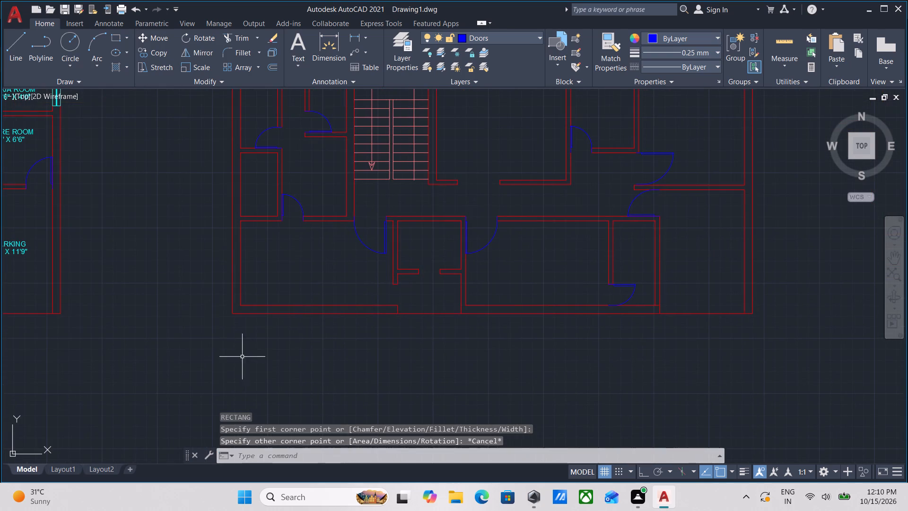
scroll(403, 313, up, 3)
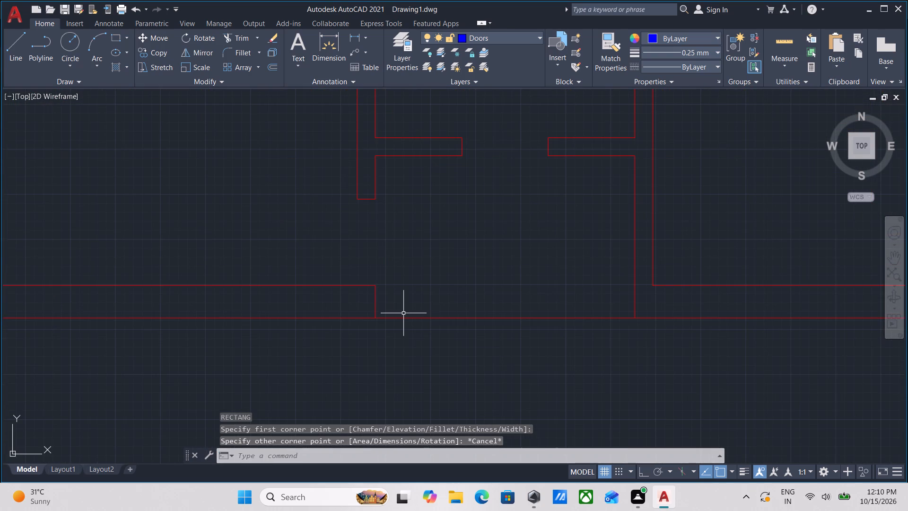
scroll(403, 282, up, 1)
scroll(411, 291, down, 1)
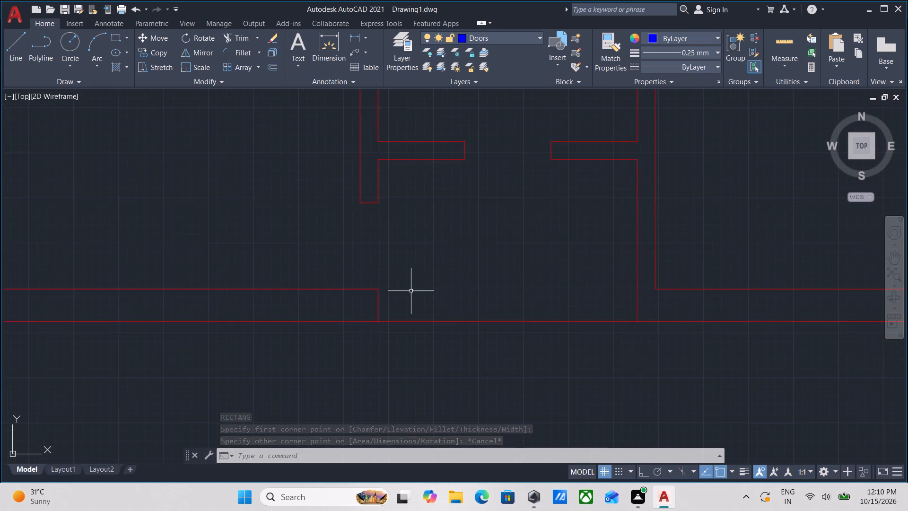
middle_drag(410, 291, 288, 298)
scroll(371, 294, down, 1)
middle_drag(383, 294, 444, 290)
scroll(392, 296, up, 1)
scroll(392, 296, down, 1)
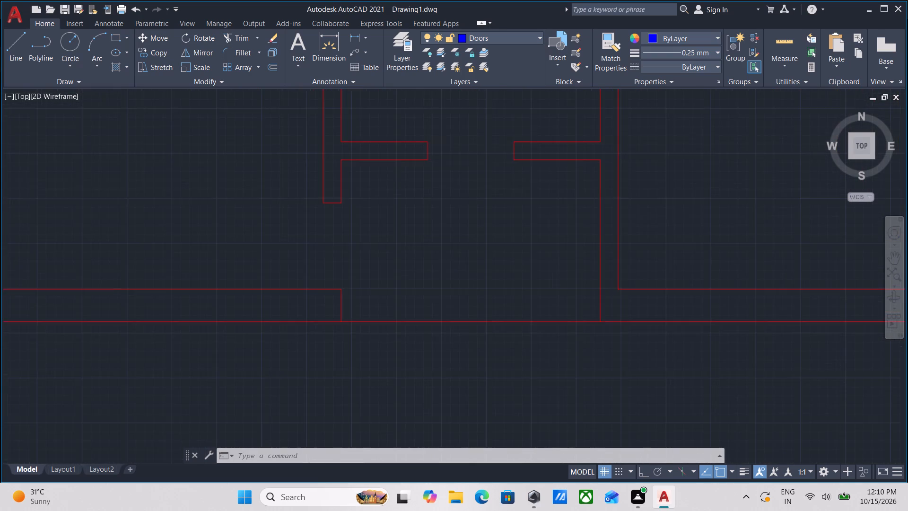
middle_drag(392, 296, 397, 342)
scroll(388, 320, down, 2)
middle_drag(323, 297, 375, 396)
scroll(405, 324, up, 2)
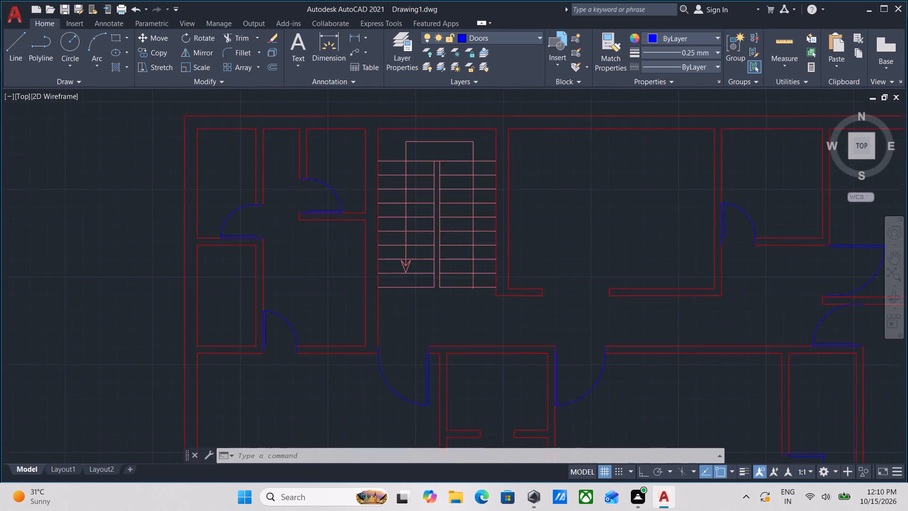
scroll(405, 324, up, 1)
scroll(405, 324, down, 2)
middle_drag(405, 324, 441, 264)
scroll(394, 294, down, 1)
middle_drag(394, 294, 444, 263)
scroll(382, 282, down, 2)
middle_drag(379, 282, 381, 282)
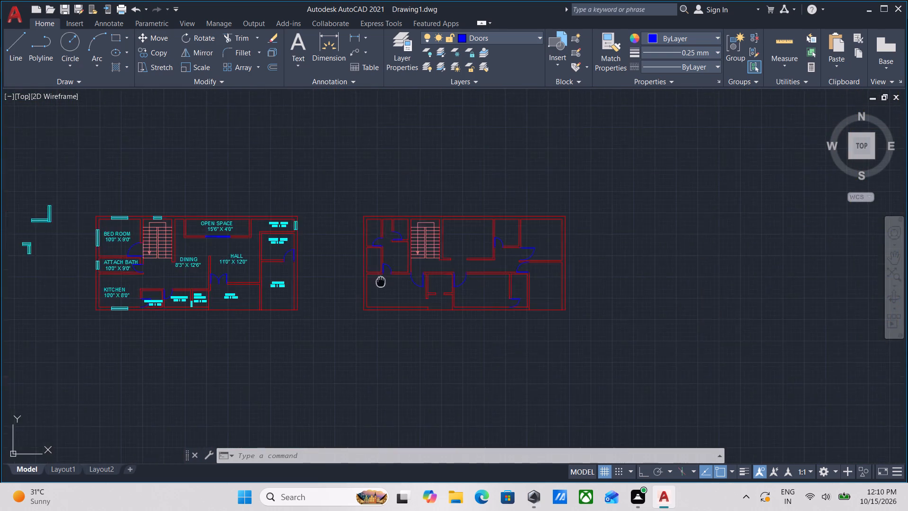
middle_drag(381, 282, 437, 291)
scroll(475, 290, up, 3)
middle_drag(518, 266, 257, 296)
middle_drag(403, 283, 236, 308)
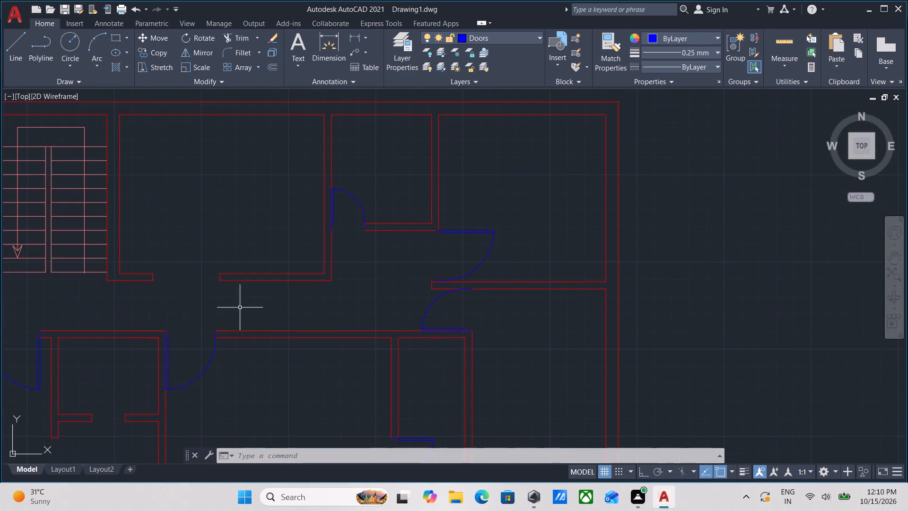
scroll(313, 306, down, 1)
middle_drag(313, 306, 348, 286)
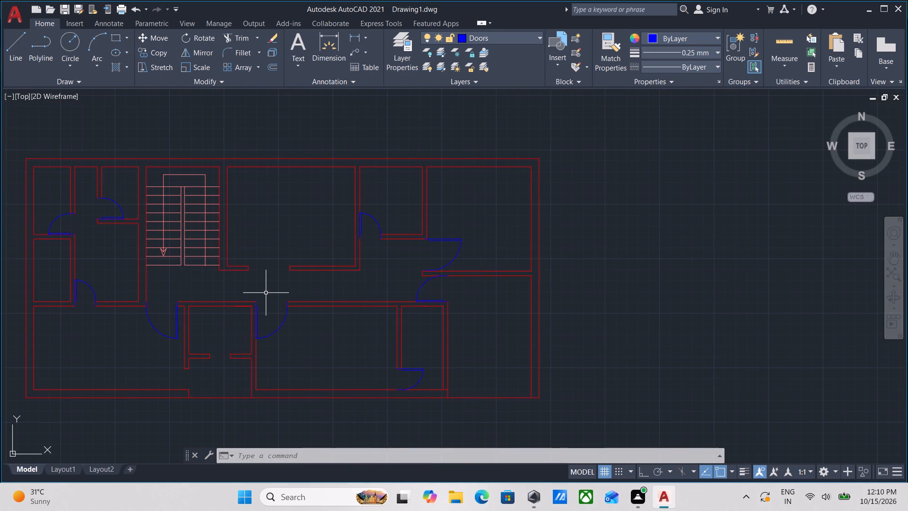
scroll(243, 294, down, 2)
middle_drag(214, 292, 264, 332)
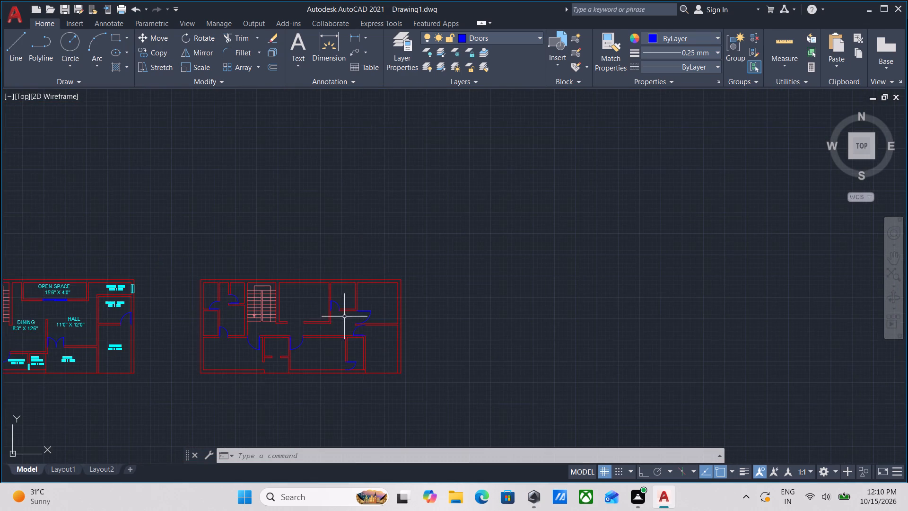
scroll(368, 322, up, 2)
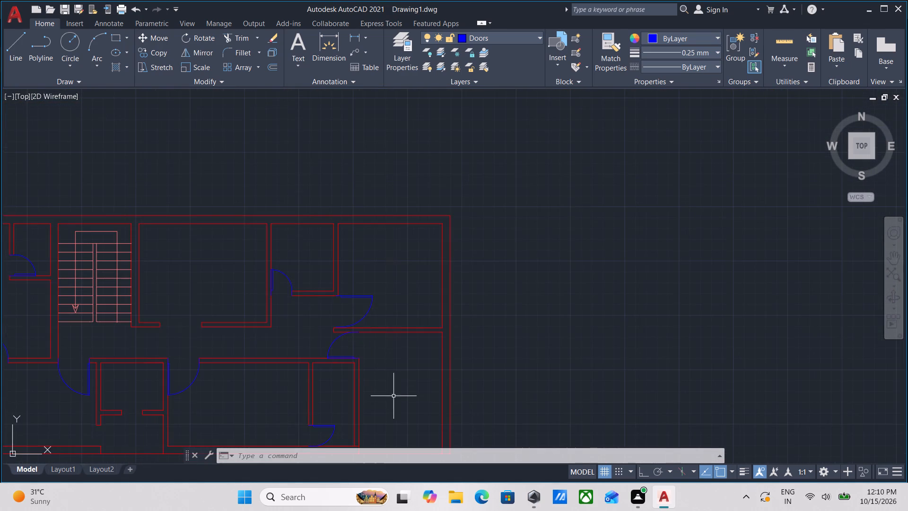
middle_drag(389, 395, 374, 306)
middle_drag(306, 311, 340, 308)
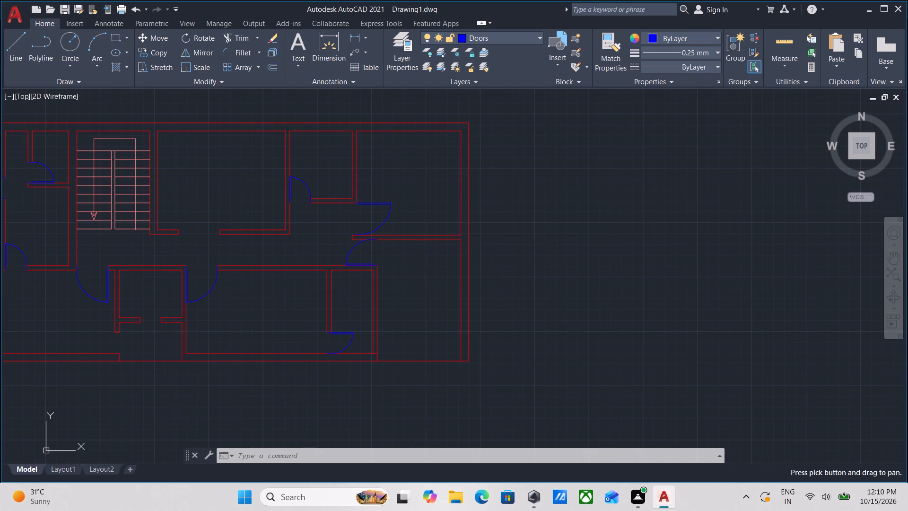
middle_drag(279, 310, 339, 409)
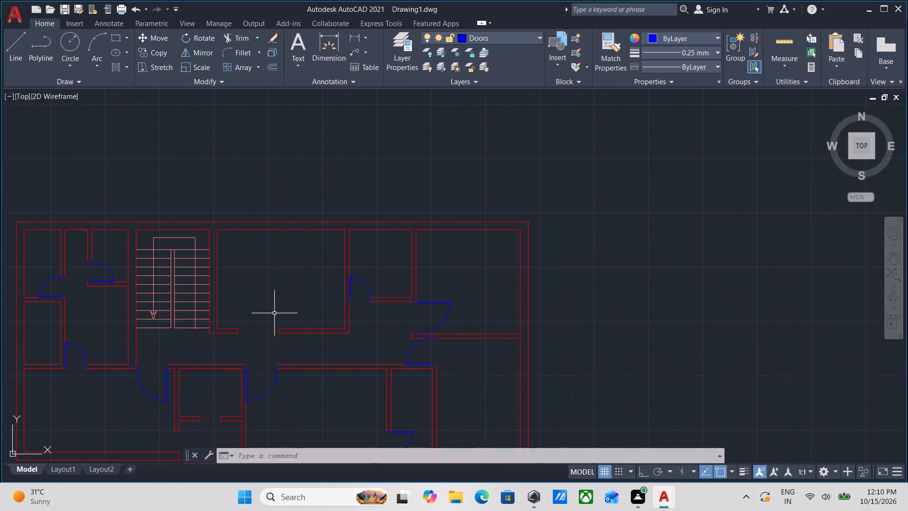
Copy the BED ROOM name and size text from the labelled plan into the new plan's large room east of the staircase.
scroll(275, 313, down, 1)
middle_drag(275, 313, 286, 314)
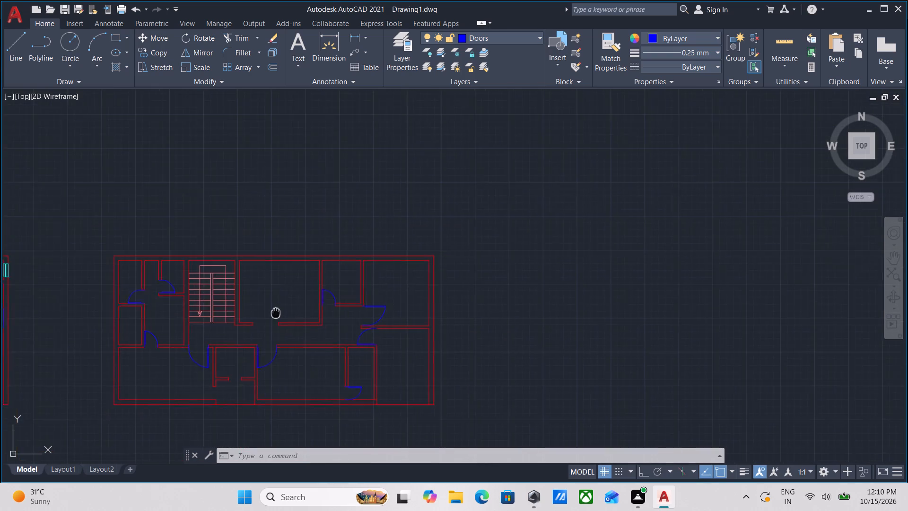
middle_drag(286, 314, 365, 326)
middle_drag(189, 317, 352, 311)
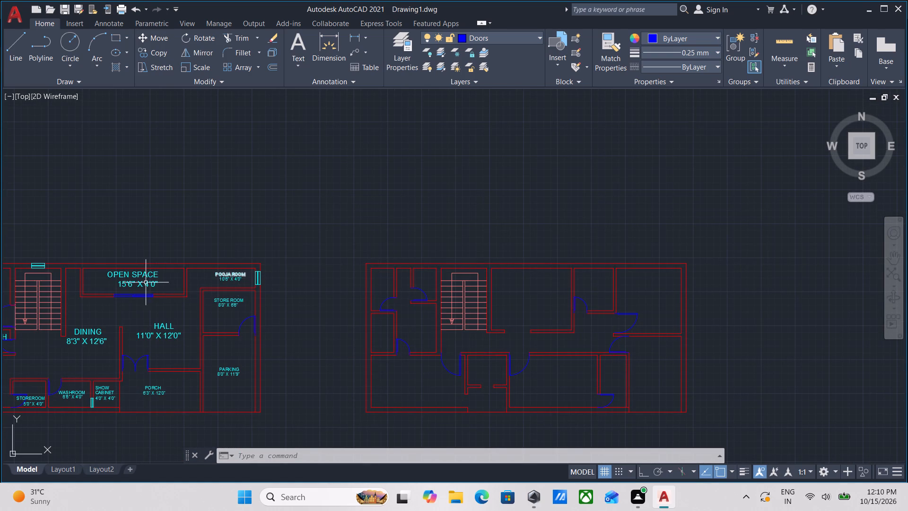
scroll(141, 283, up, 2)
scroll(141, 283, down, 1)
middle_drag(144, 284, 286, 290)
middle_drag(212, 315, 370, 291)
scroll(152, 295, up, 2)
drag(211, 341, 200, 322)
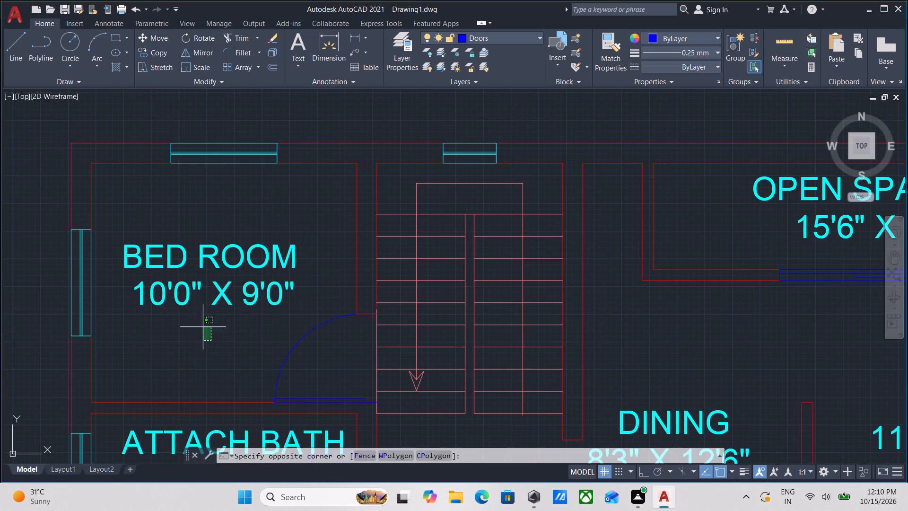
drag(200, 322, 194, 310)
click(157, 243)
middle_drag(163, 247, 124, 293)
text(co)
key(Return)
click(86, 314)
scroll(326, 263, down, 2)
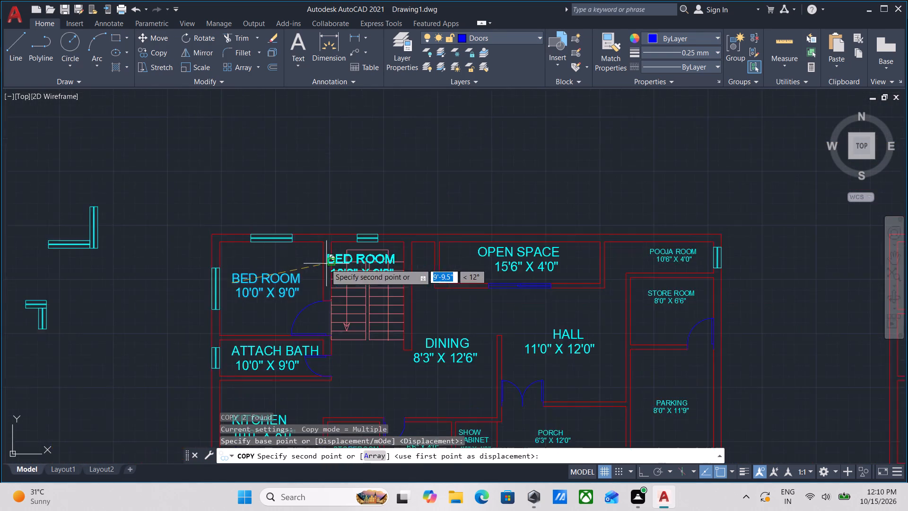
middle_drag(321, 264, 0, 260)
middle_drag(379, 273, 136, 278)
scroll(473, 282, up, 2)
middle_drag(545, 272, 380, 296)
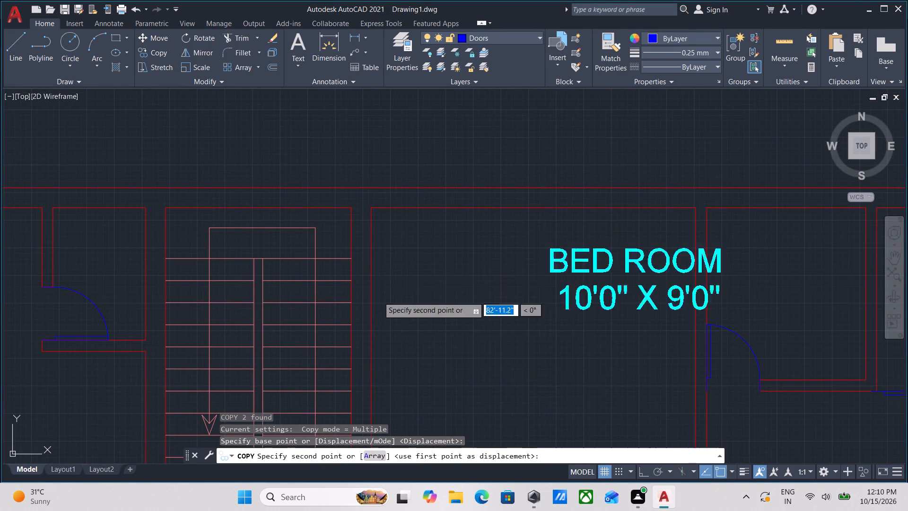
click(464, 308)
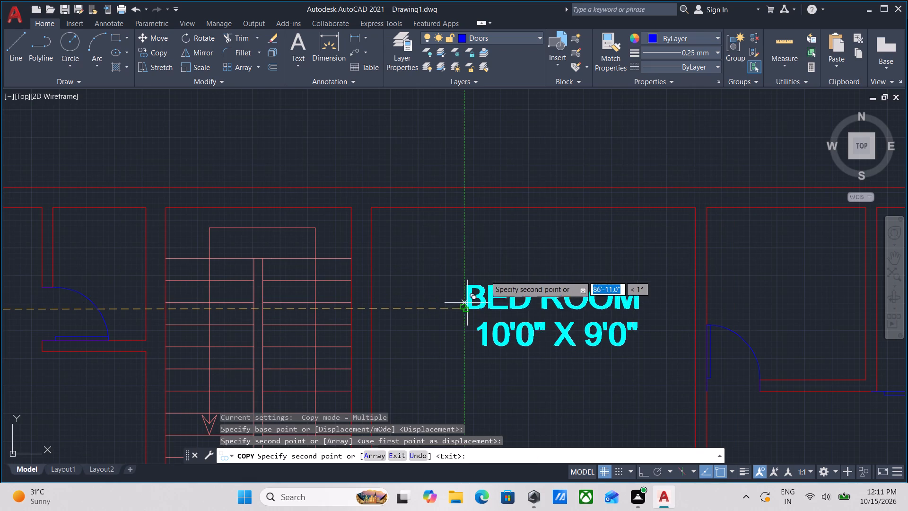
key(Escape)
Change the copied BED ROOM name in the new plan to "Drawing Room".
double_click(516, 291)
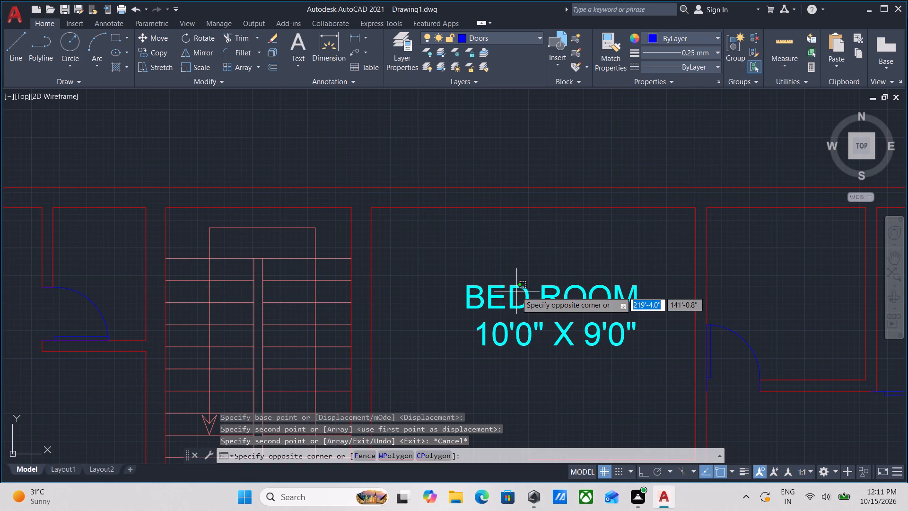
double_click(506, 291)
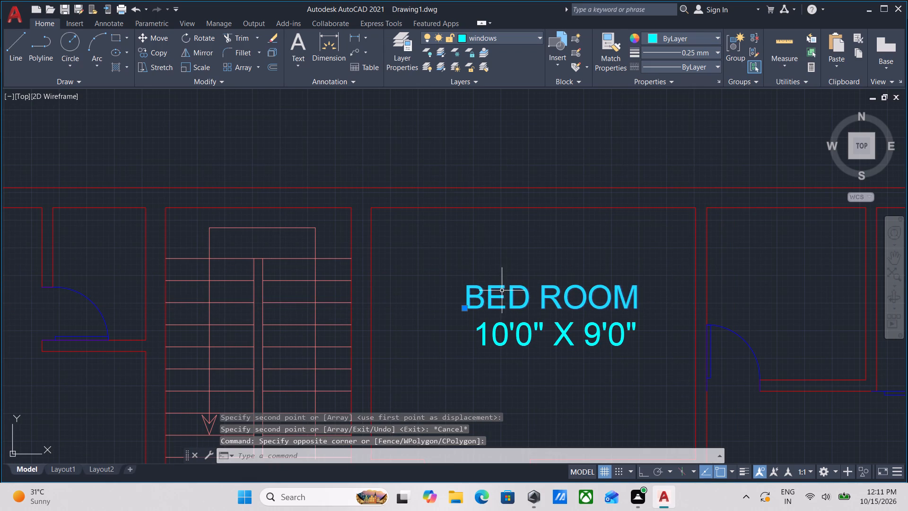
click(500, 289)
double_click(490, 290)
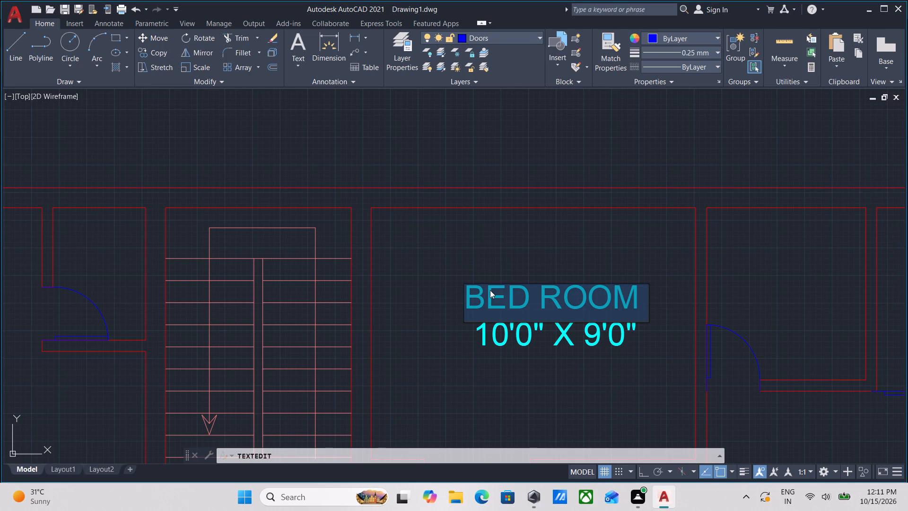
text(dra)
key(BackSpace)
key(BackSpace)
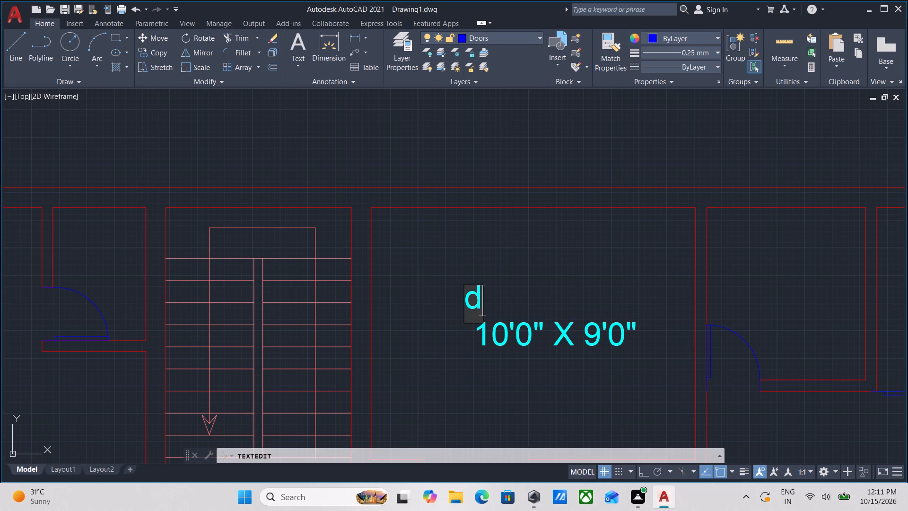
key(BackSpace)
key(d)
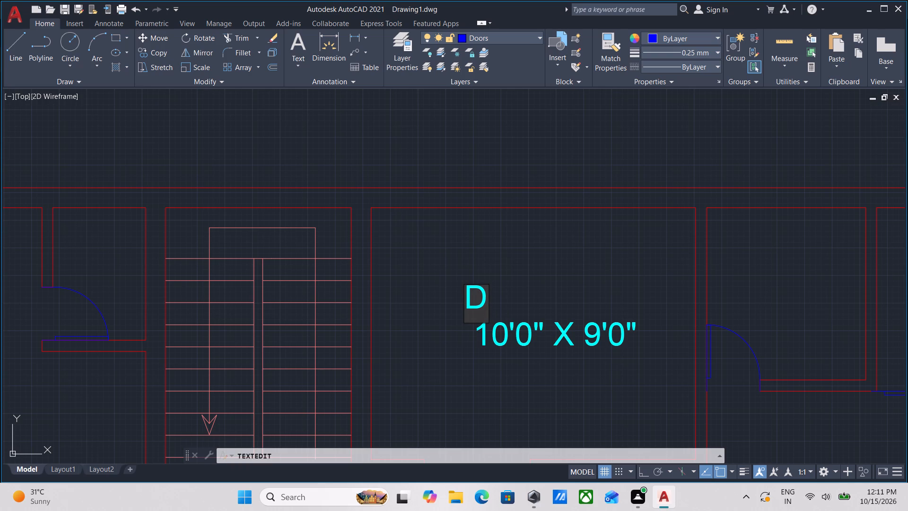
text(rawi)
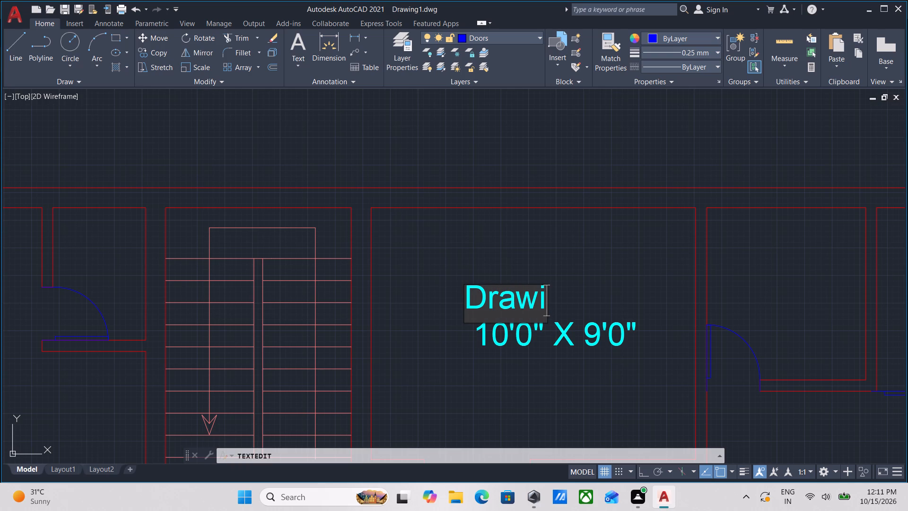
text(ng)
key(space)
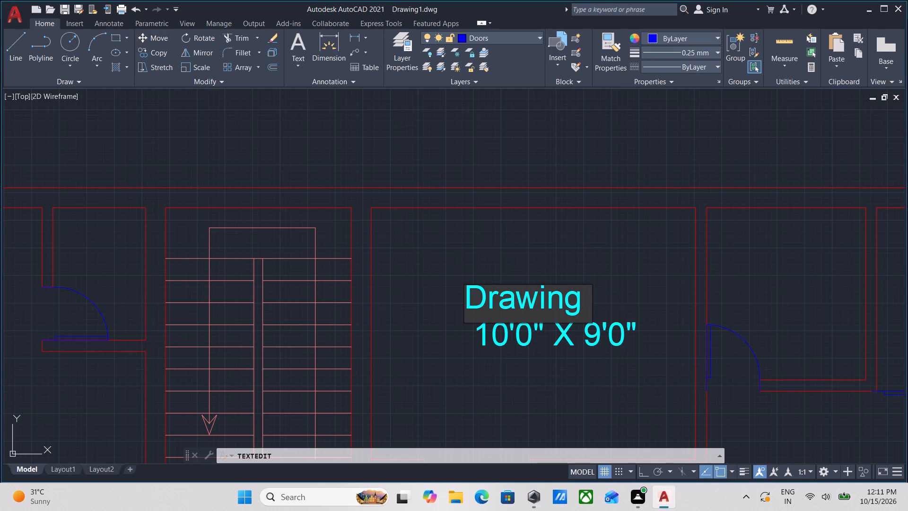
key(r)
text(oo)
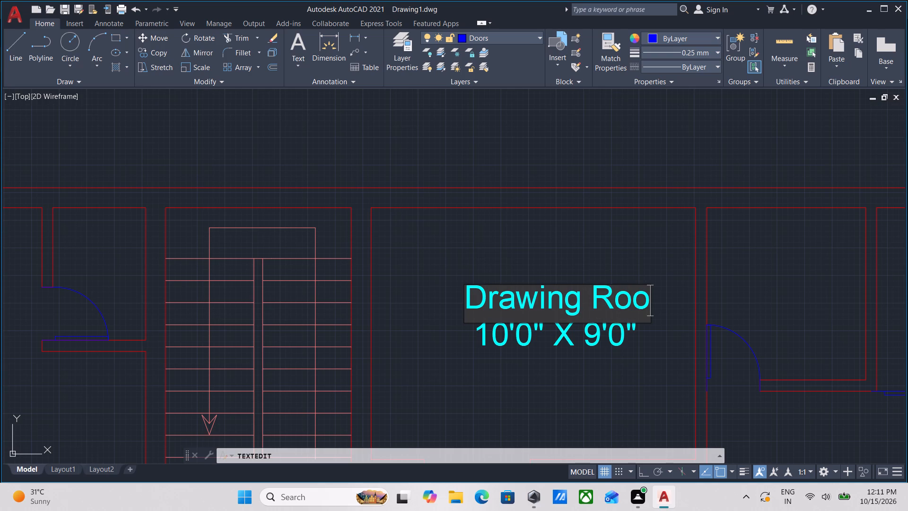
key(m)
key(Return)
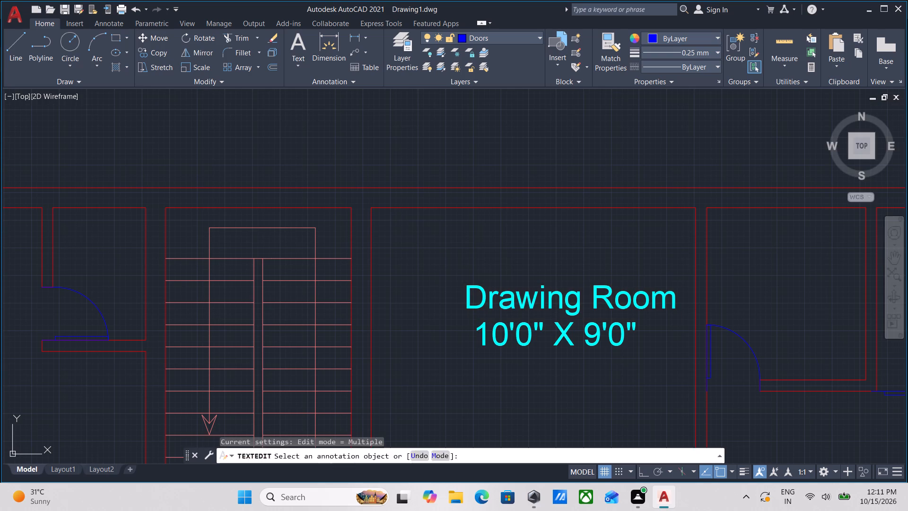
key(Return)
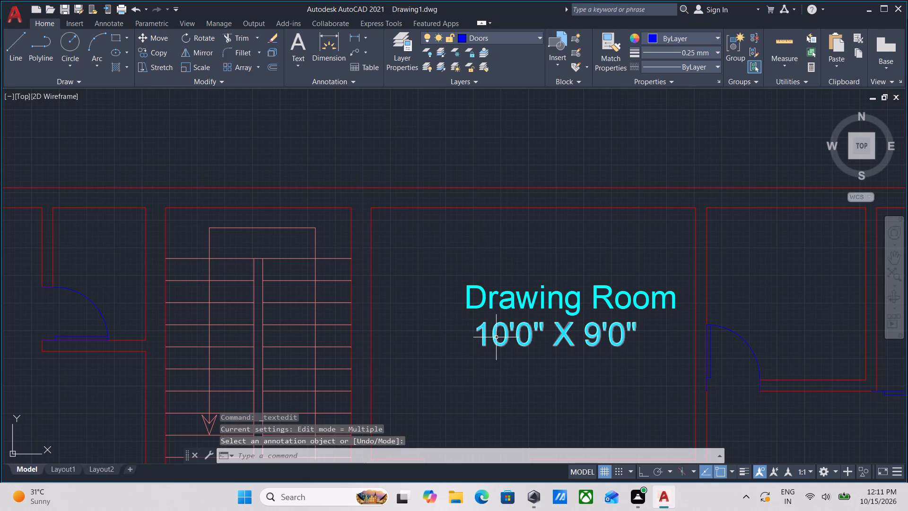
Measure the inner width and depth of the drawing room.
middle_drag(495, 337, 432, 264)
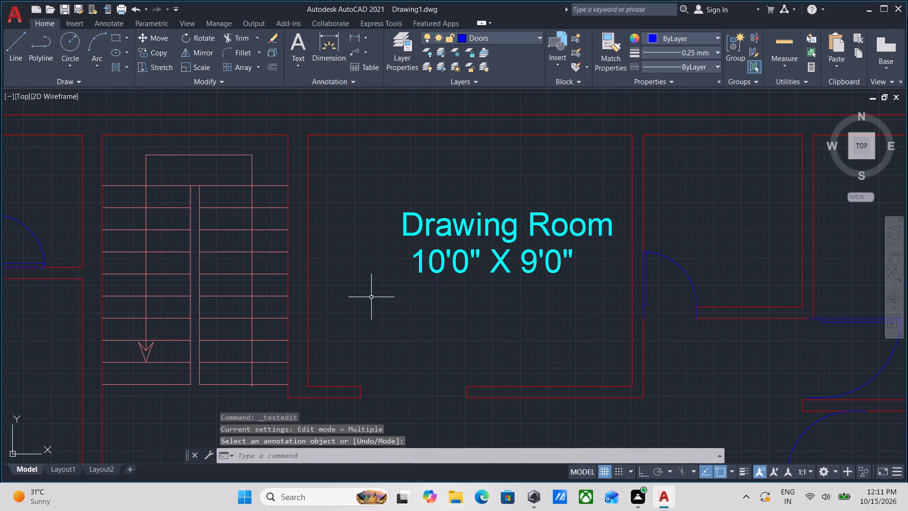
text(mea)
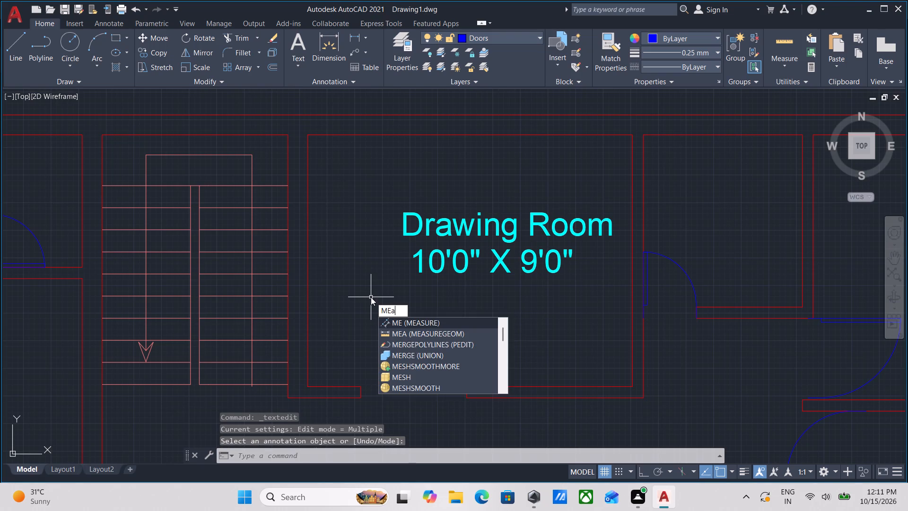
key(Return)
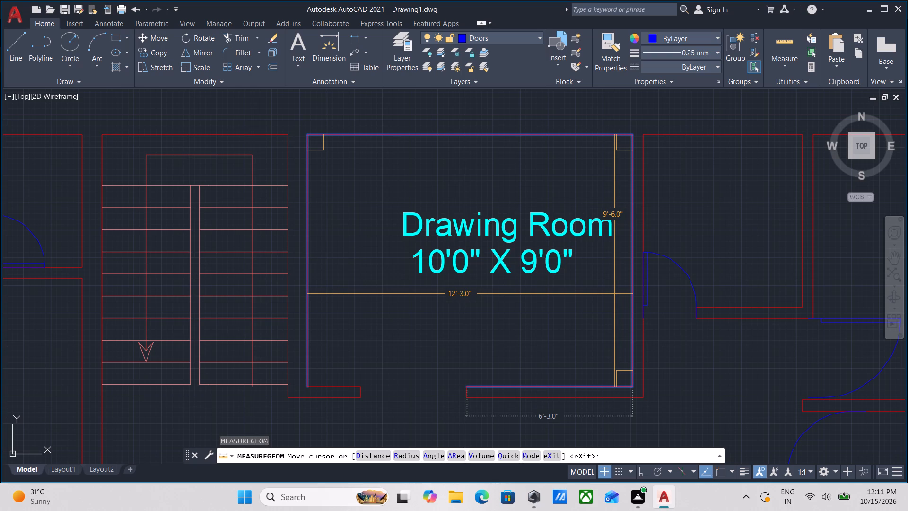
key(Escape)
Change the size text under the Drawing Room name to 12' 7" x 9' 6".
double_click(431, 259)
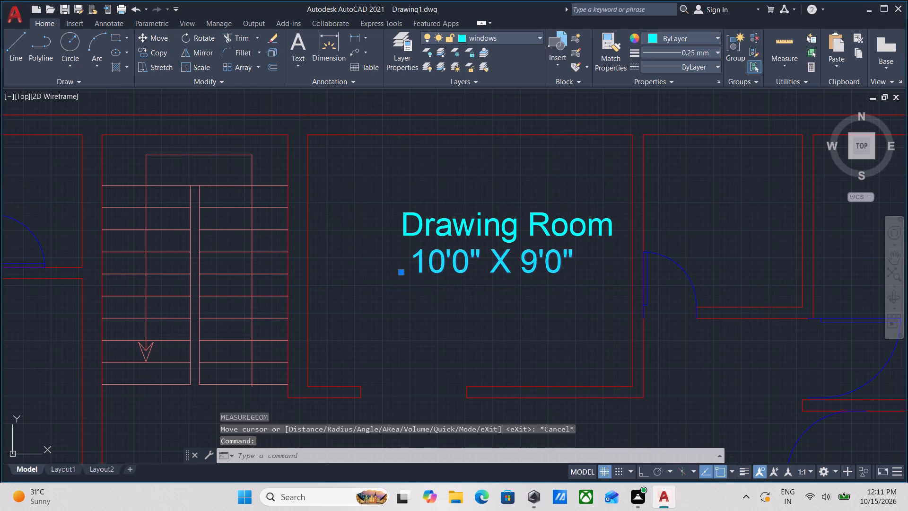
text(12)
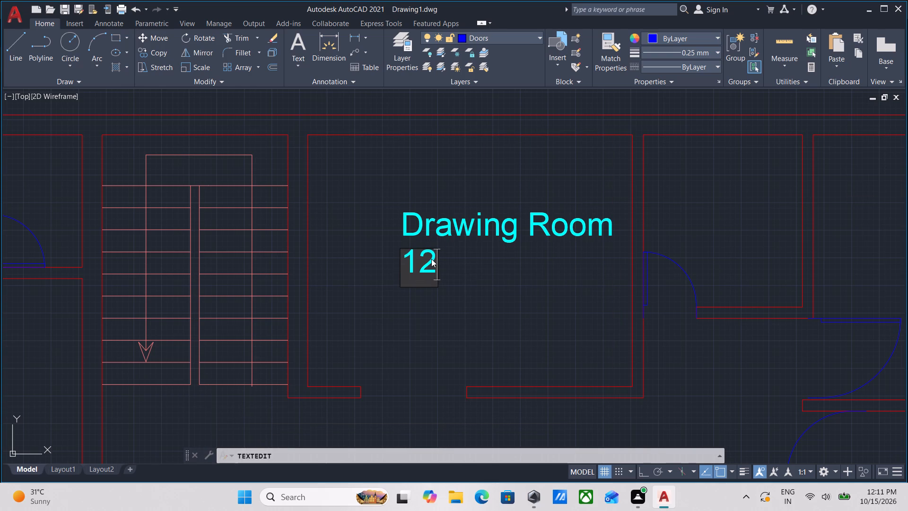
key(apostrophe)
key(space)
text(7)
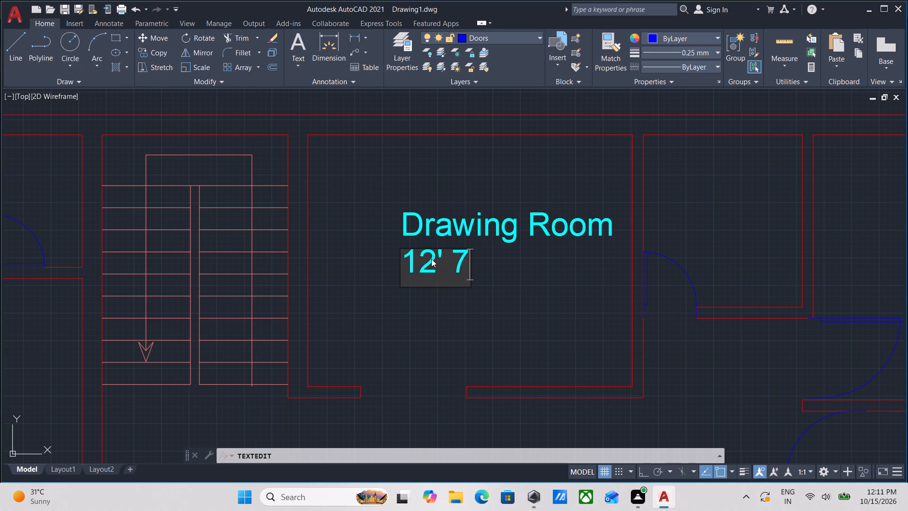
key(shift+quotedbl)
key(space)
text(x)
key(space)
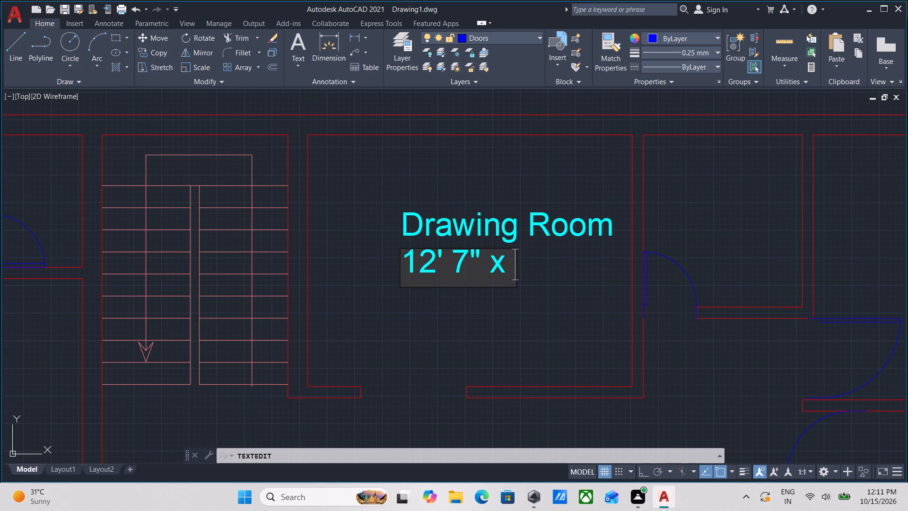
text(9')
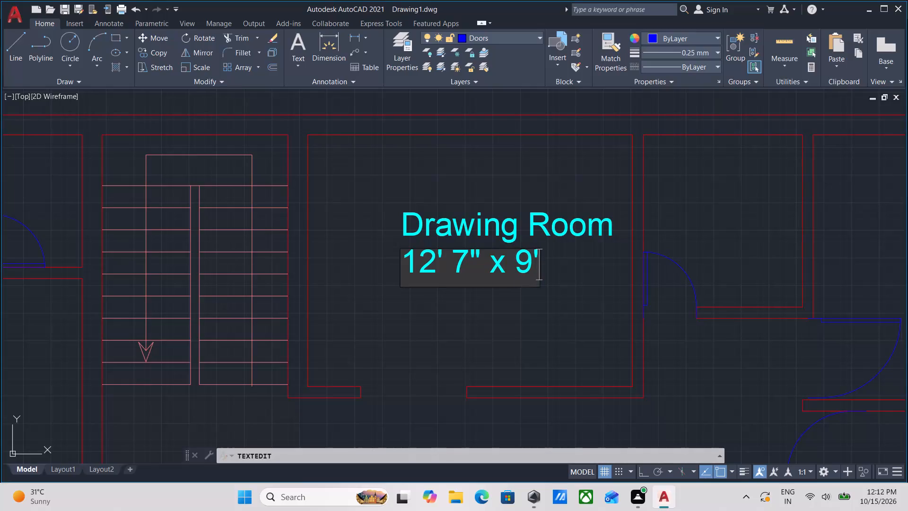
key(space)
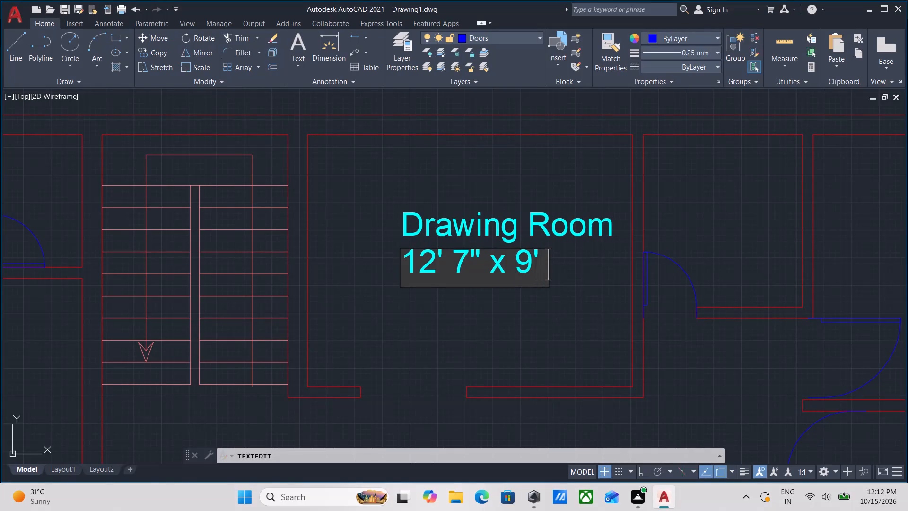
key(6)
key(shift+quotedbl)
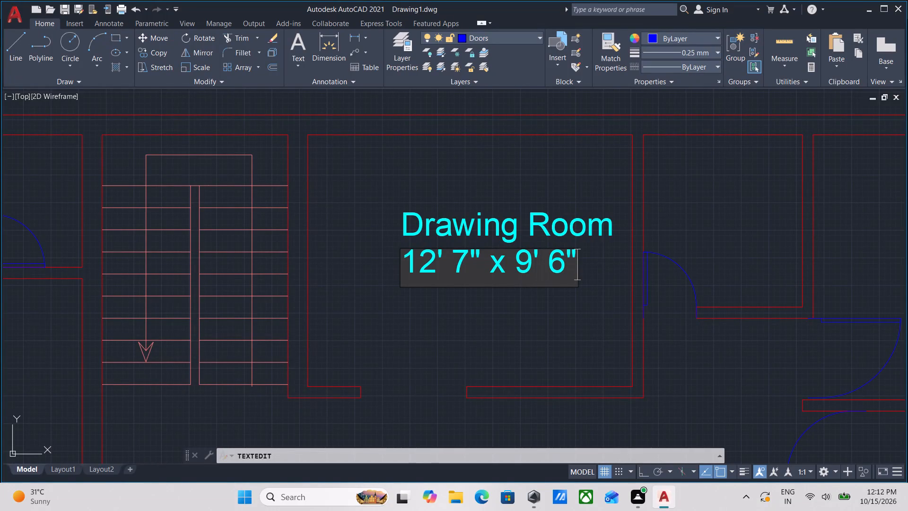
key(Return)
key(Return)
Measure the drawing room's inner dimensions again to check its size text.
scroll(431, 264, down, 1)
middle_drag(403, 289, 411, 272)
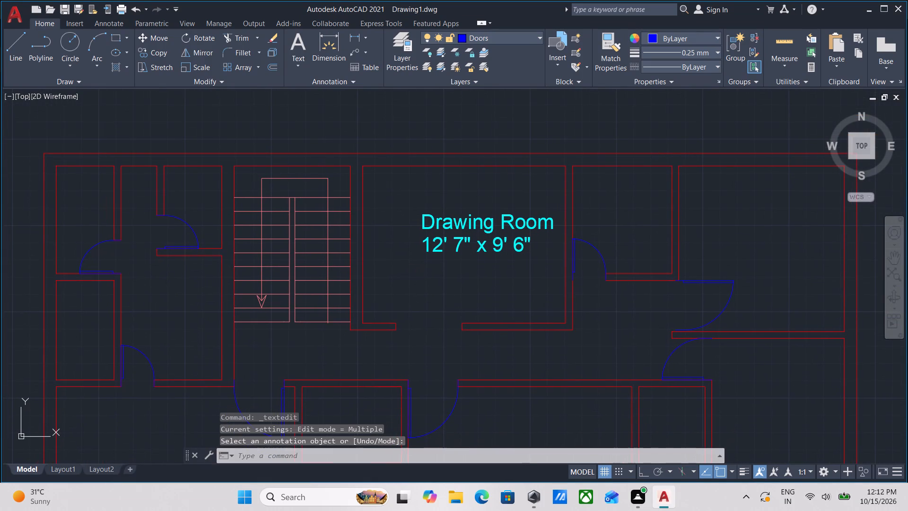
text(mea)
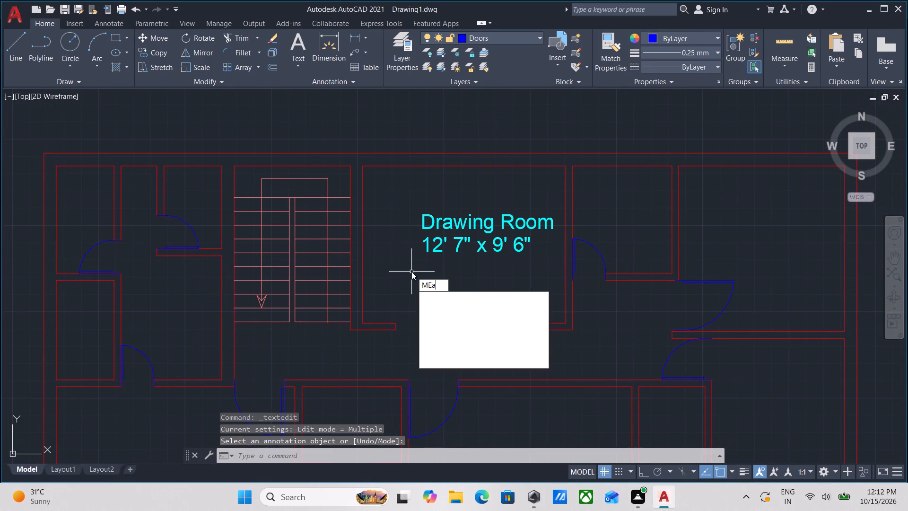
key(Return)
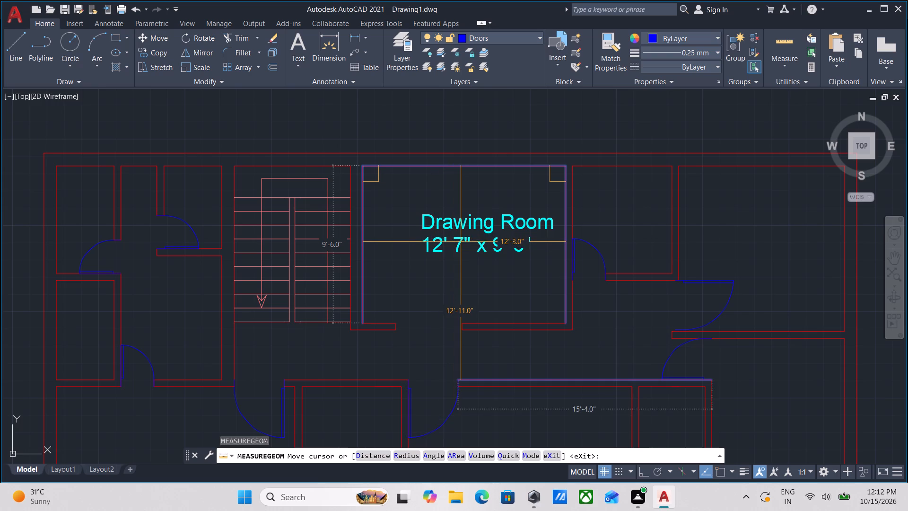
scroll(464, 244, up, 3)
key(Escape)
Correct the drawing room's size text to read 12' 3" x 9' 6".
double_click(452, 223)
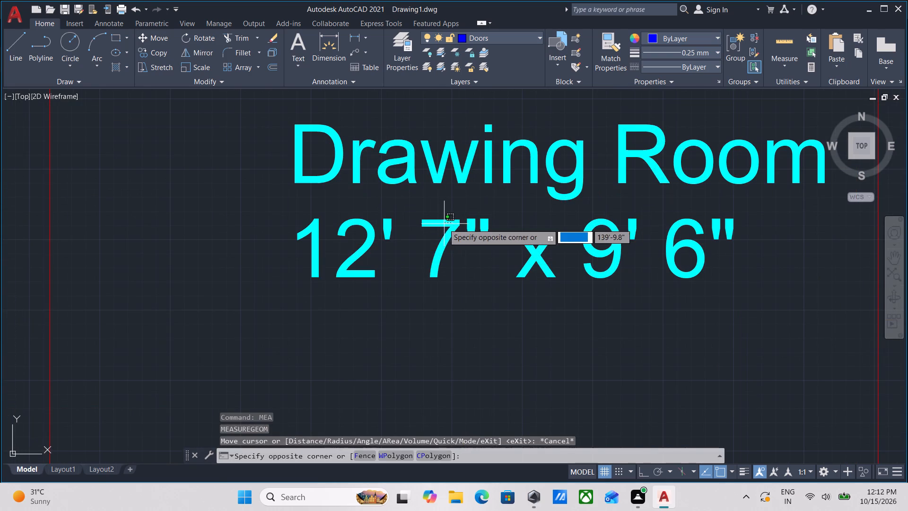
double_click(426, 224)
double_click(427, 224)
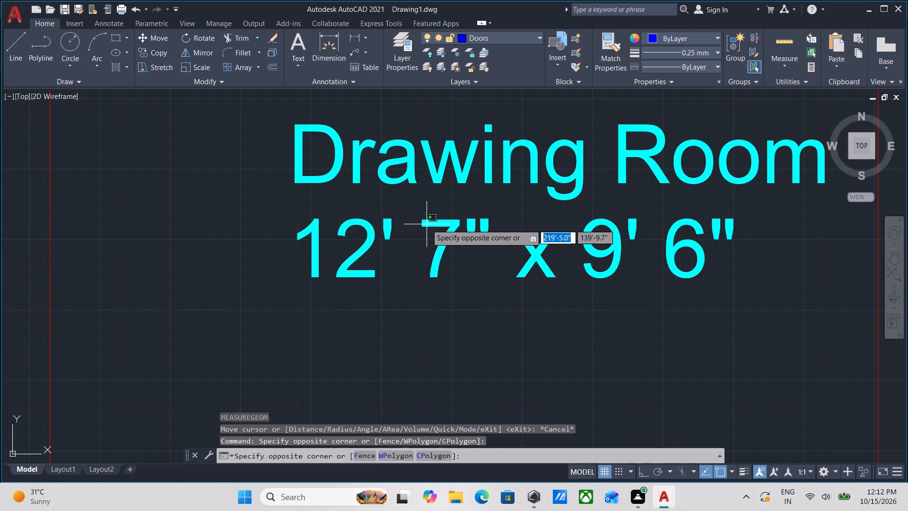
key(Escape)
double_click(469, 225)
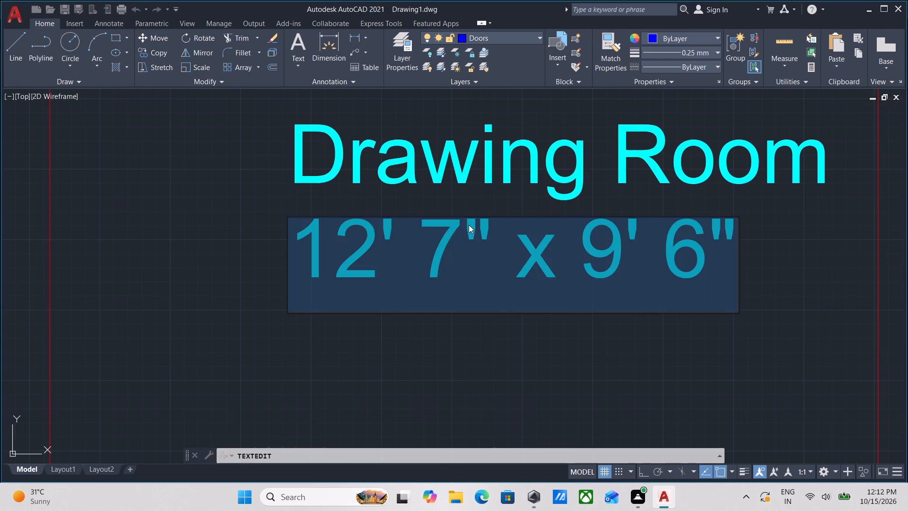
click(451, 226)
key(BackSpace)
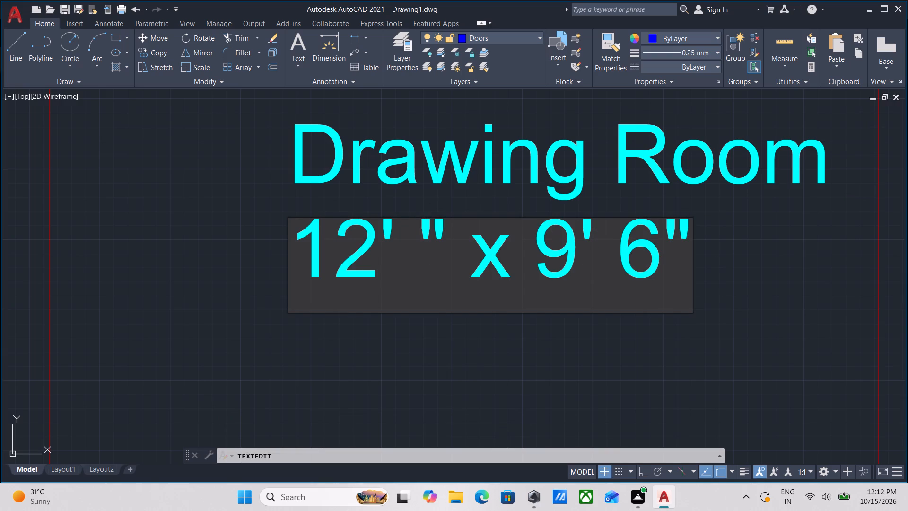
key(3)
key(Return)
key(Return)
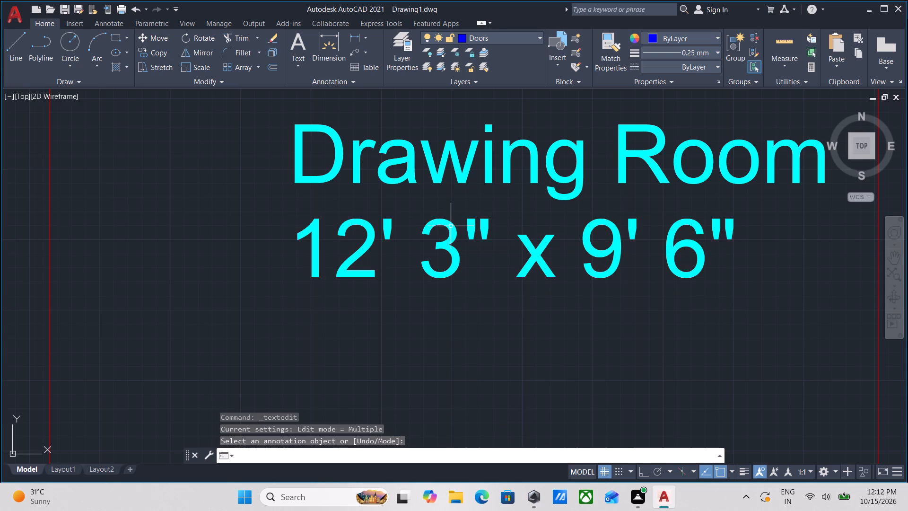
Copy the Drawing Room name and size text into the small adjoining room and, about 17'-11" east, into the corner room.
scroll(451, 226, down, 3)
middle_drag(495, 240, 344, 259)
scroll(346, 261, up, 1)
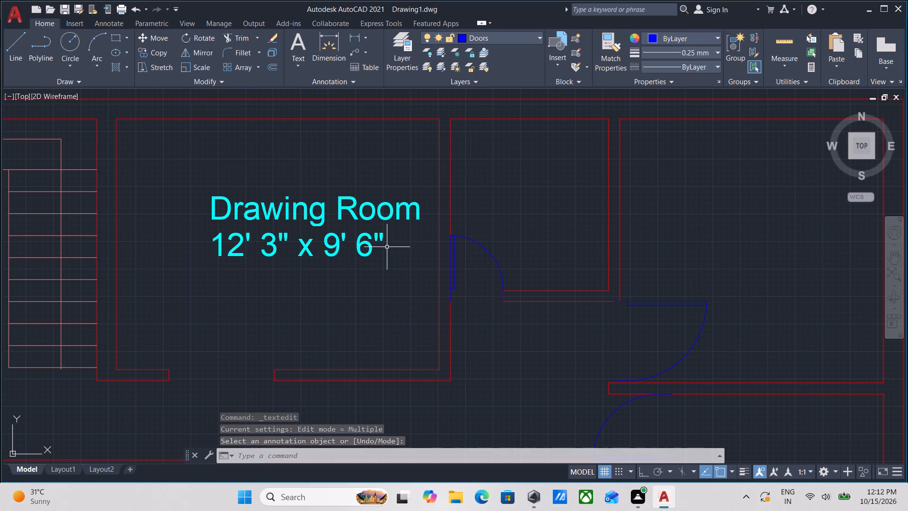
scroll(325, 263, down, 1)
scroll(310, 268, up, 1)
scroll(328, 274, down, 1)
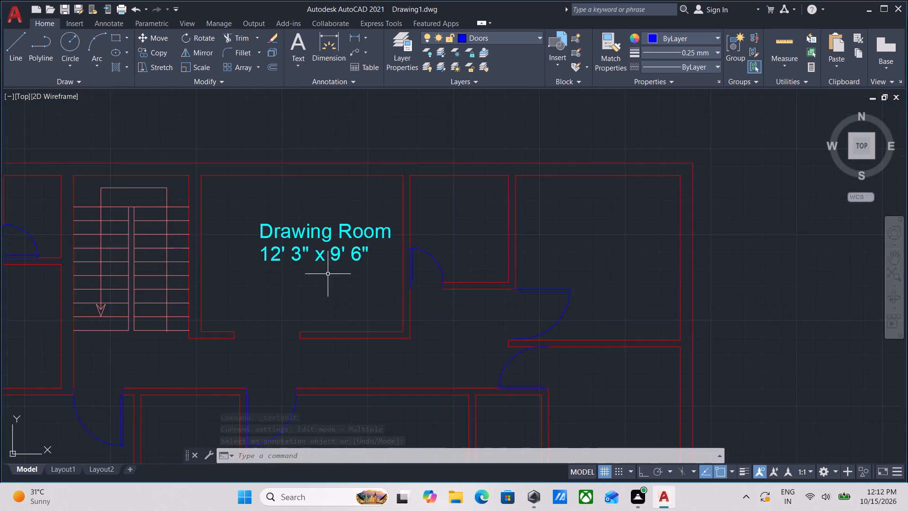
middle_drag(328, 274, 404, 218)
scroll(383, 251, down, 1)
middle_drag(386, 247, 419, 239)
scroll(431, 218, up, 1)
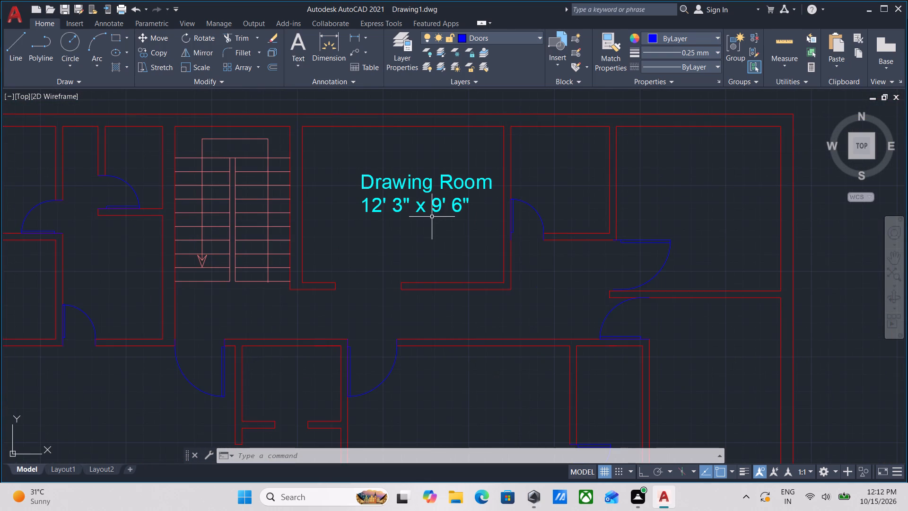
click(432, 217)
click(408, 182)
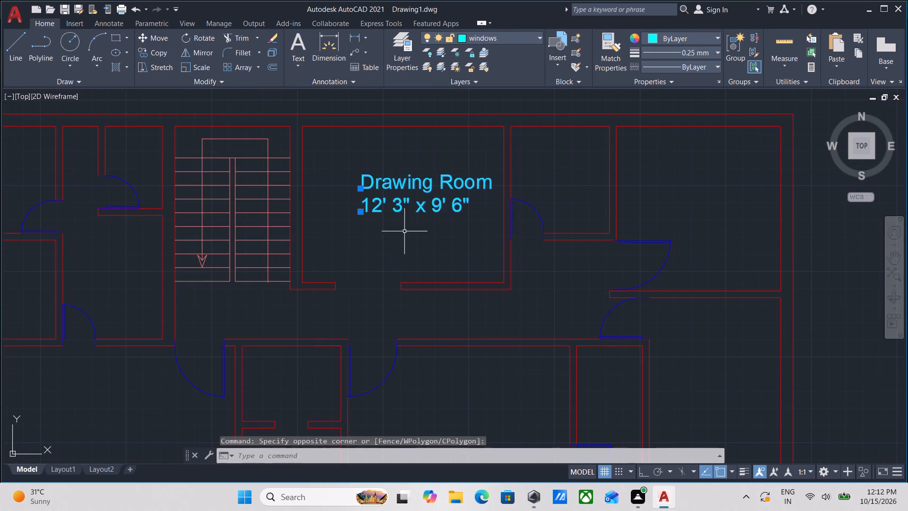
middle_drag(404, 231, 374, 306)
text(co)
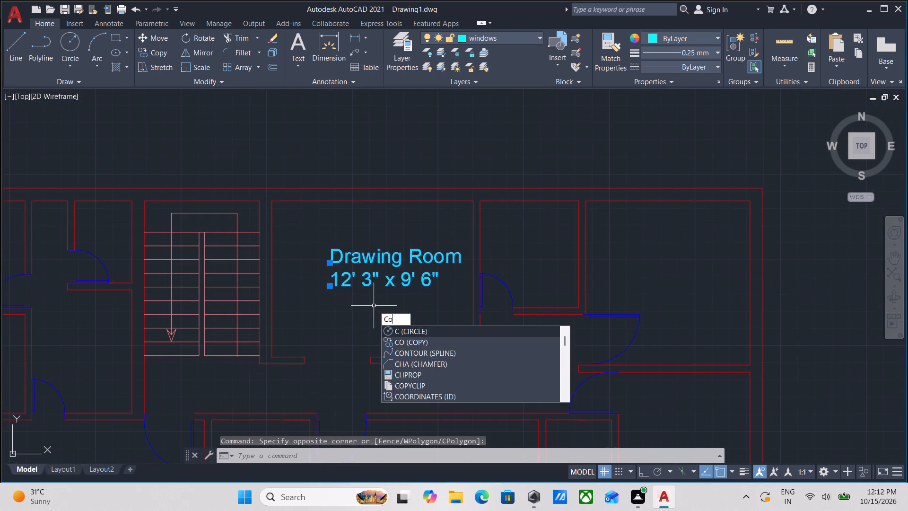
key(Return)
click(326, 264)
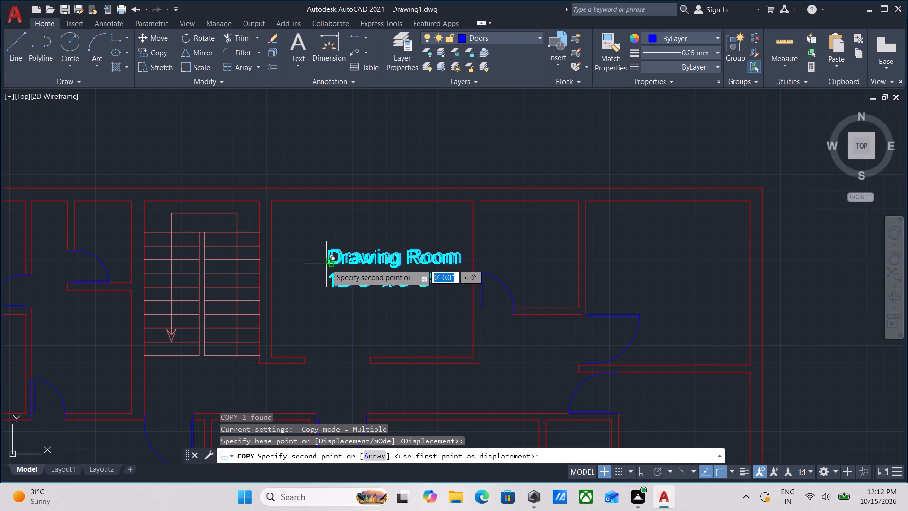
click(624, 263)
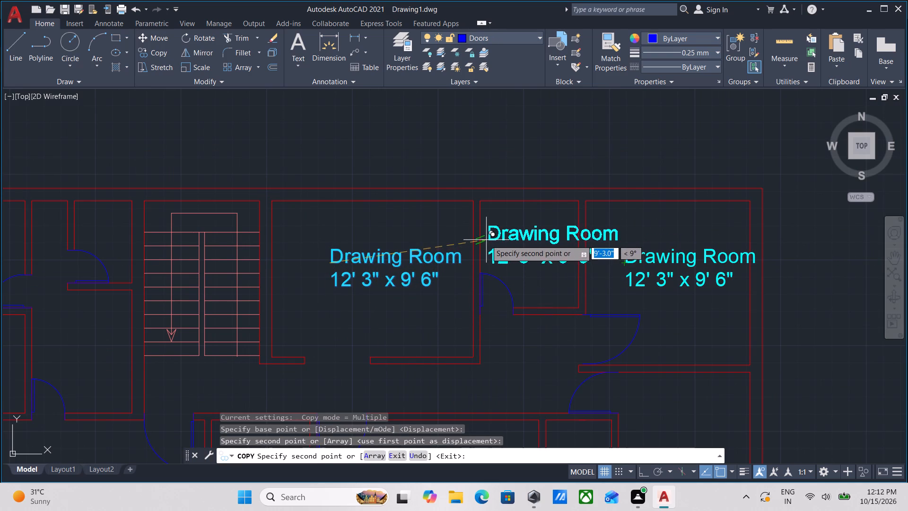
click(483, 232)
middle_drag(570, 247, 402, 274)
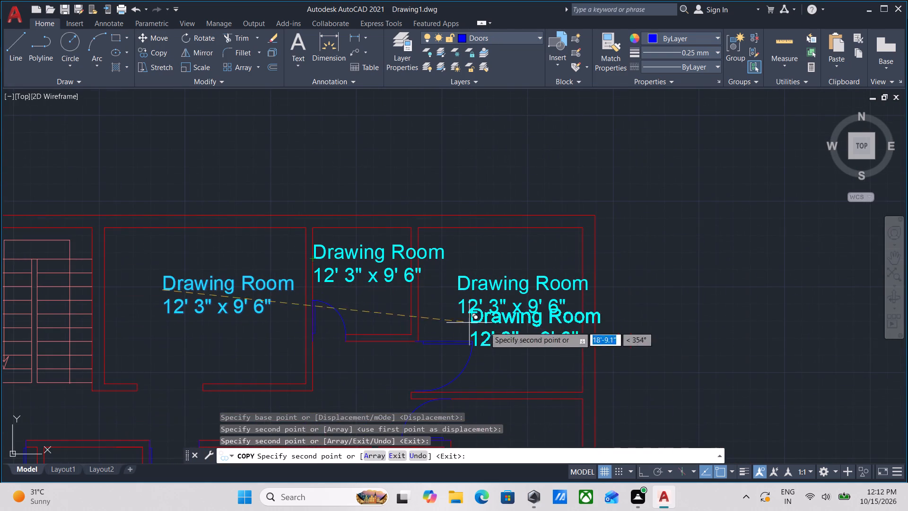
key(Escape)
Change the copied name in the corner room to GUEST BED ROOM.
double_click(492, 283)
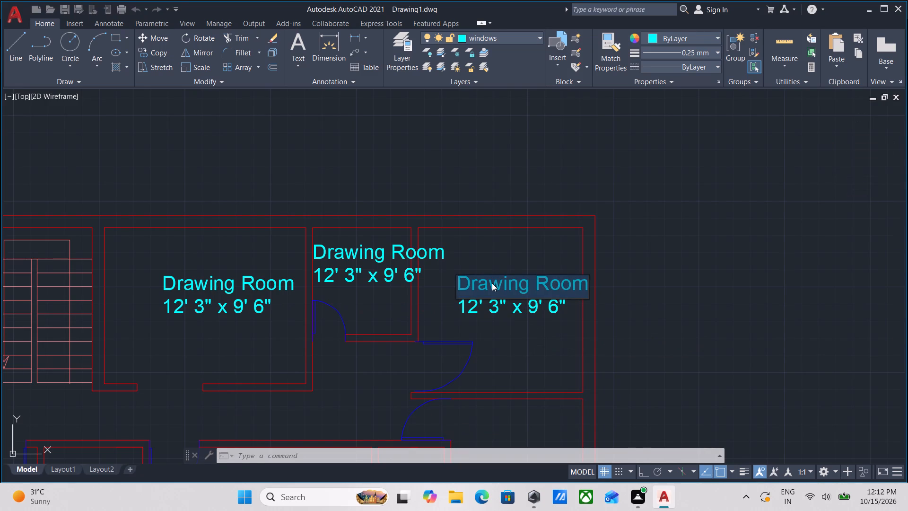
text(guest)
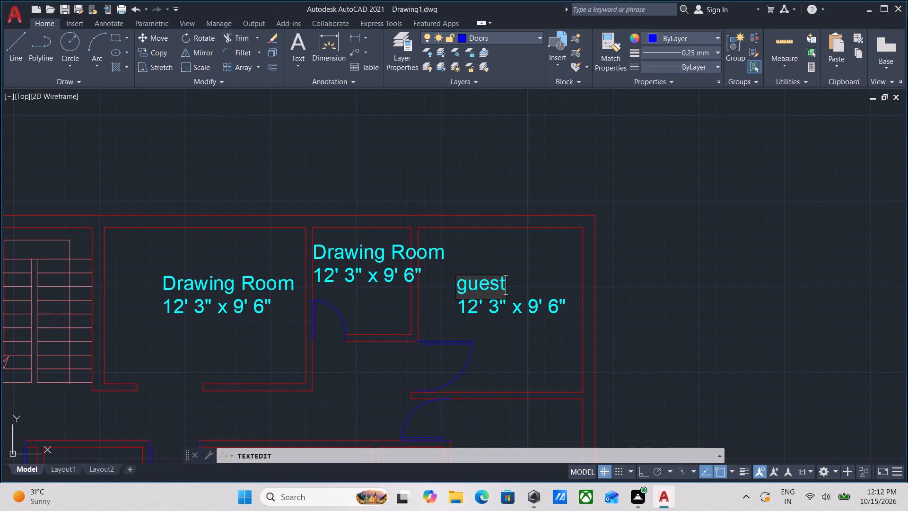
key(BackSpace)
key(BackSpace)
key(BackSpace)
key(BackSpace)
key(BackSpace)
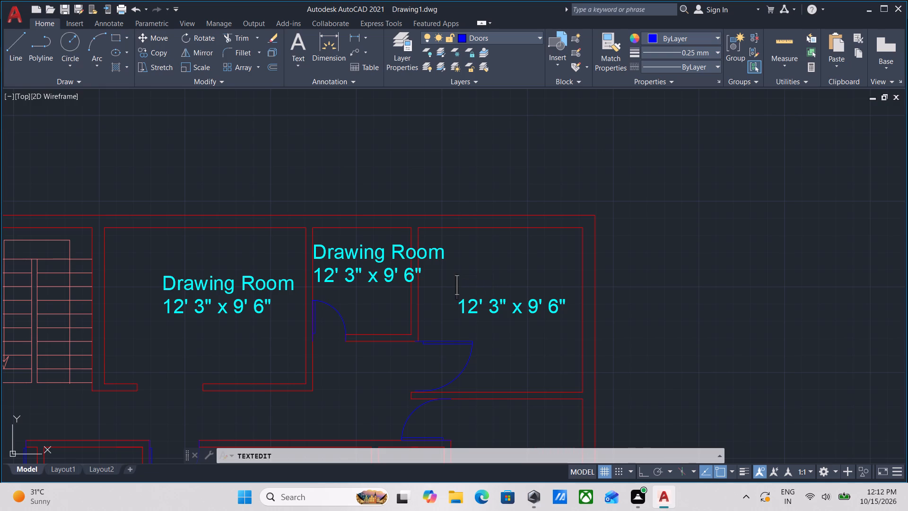
key(g)
text(UEST)
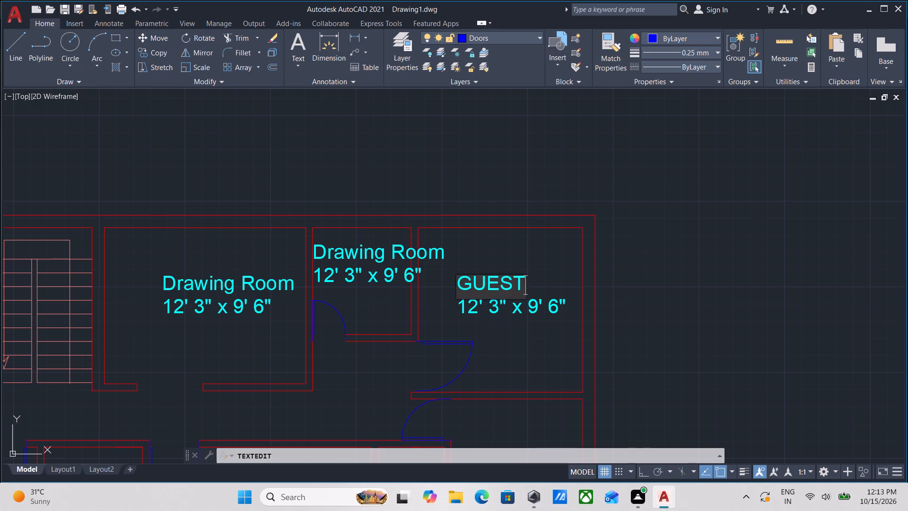
key(space)
text(BED)
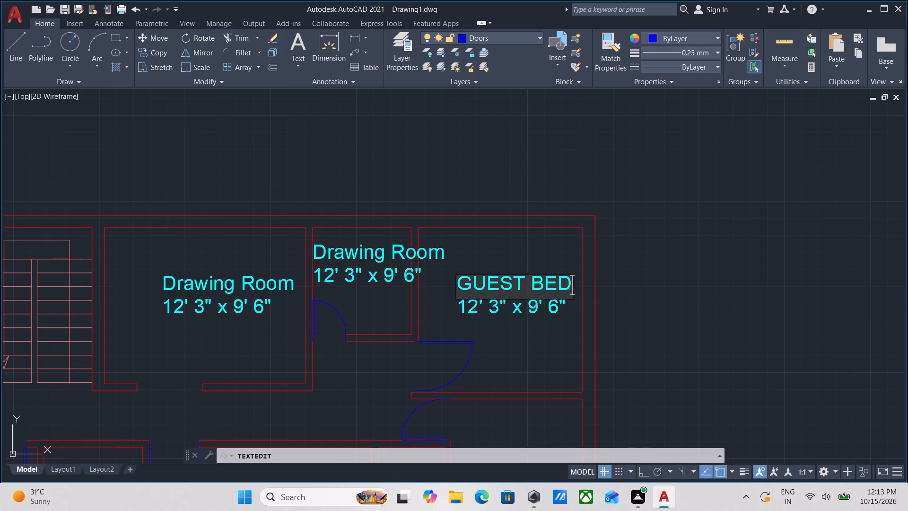
key(space)
text(ROOM)
key(Return)
key(Return)
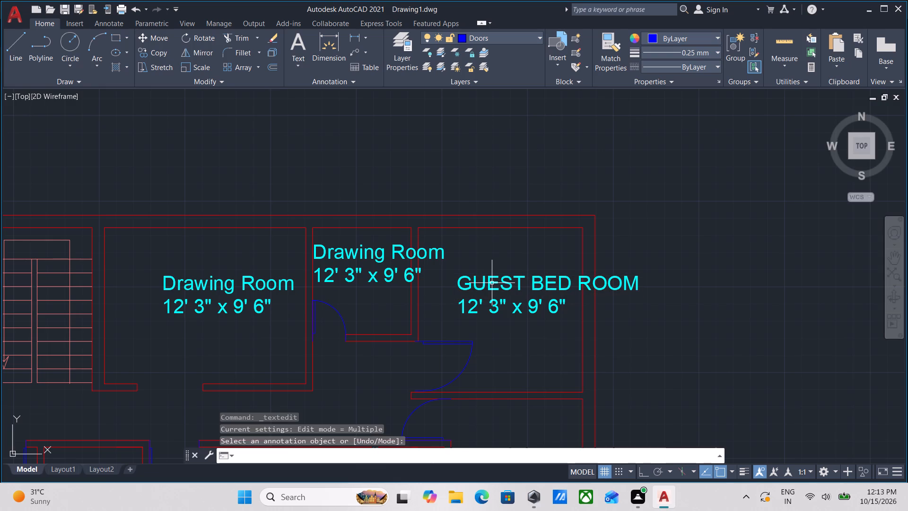
Move the GUEST BED ROOM text about 2'-0" west so it sits closer to the room's partition wall.
scroll(493, 283, up, 3)
scroll(502, 315, down, 1)
click(533, 326)
click(505, 304)
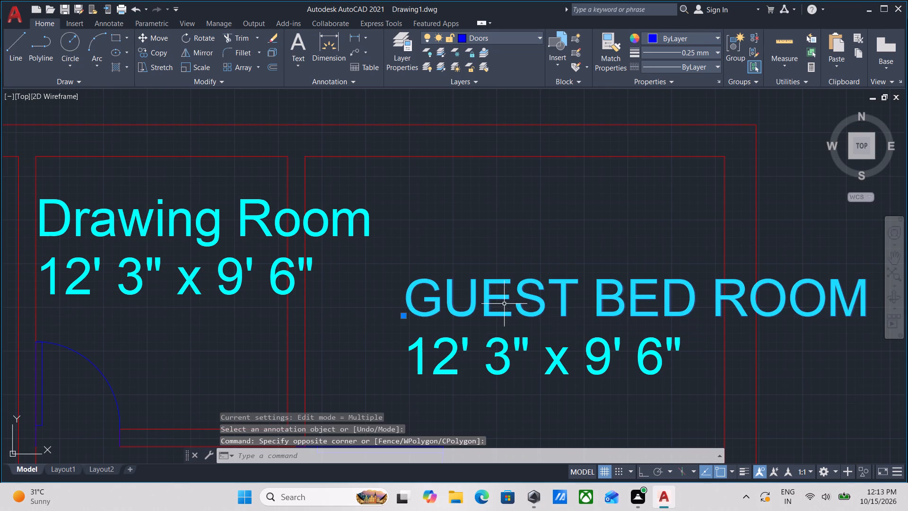
click(405, 316)
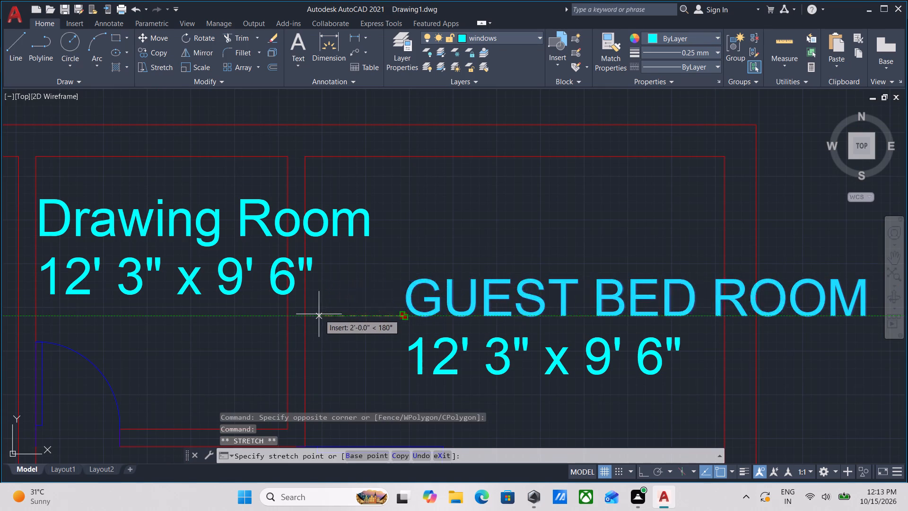
click(318, 314)
Shorten the corner room's name to GUEST ROOM by removing the word BED.
double_click(521, 289)
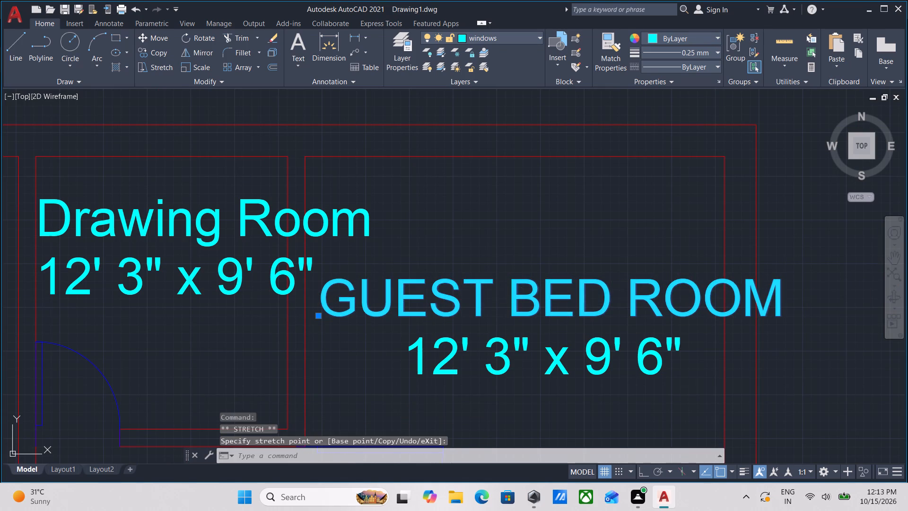
double_click(508, 288)
double_click(511, 289)
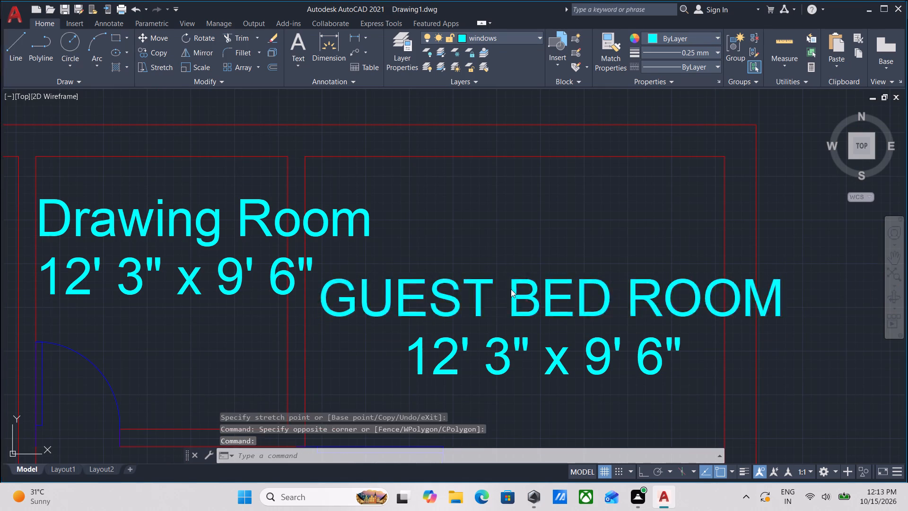
click(585, 293)
click(610, 294)
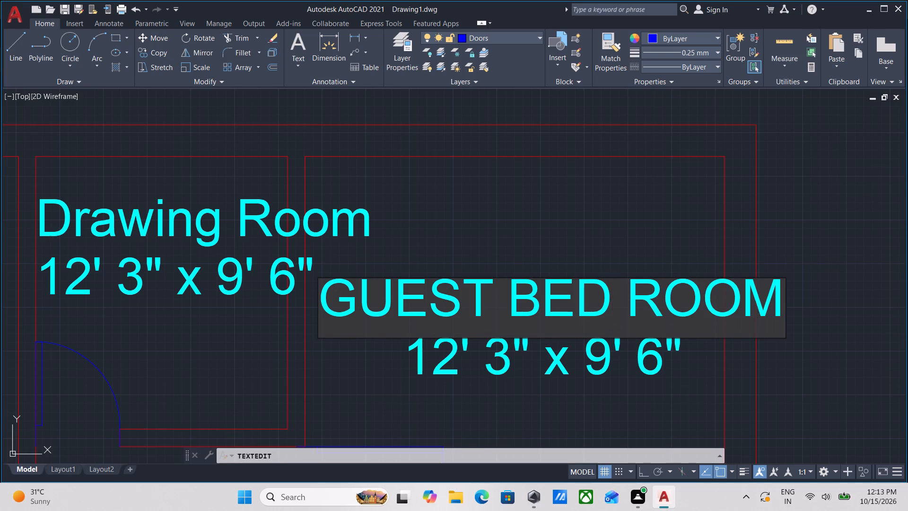
key(BackSpace)
key(BackSpace)
key(BackSpace)
key(Return)
key(Return)
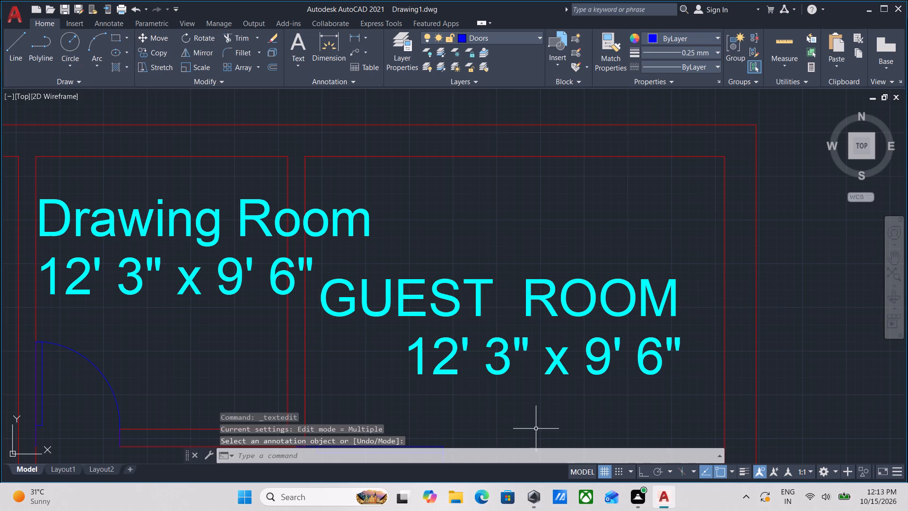
Change the size text under the GUEST ROOM name to 10' 0" x 10' 0".
triple_click(439, 371)
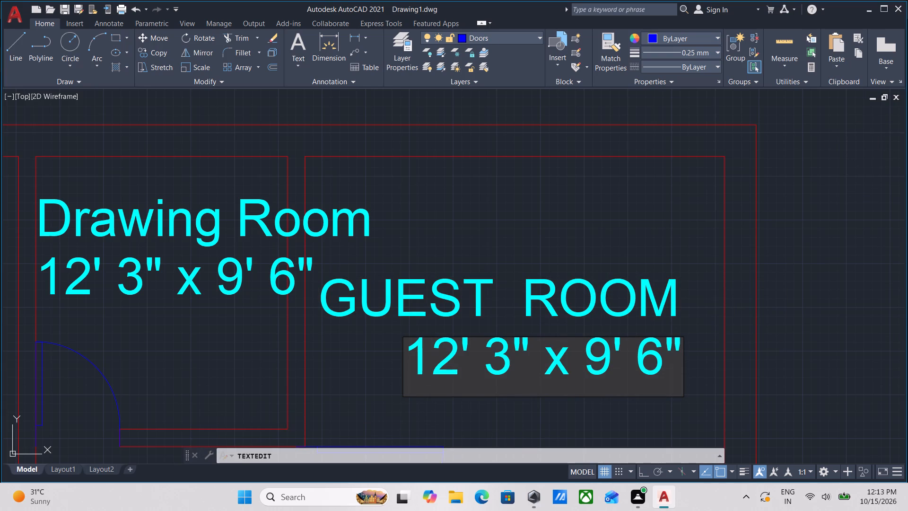
click(464, 360)
key(BackSpace)
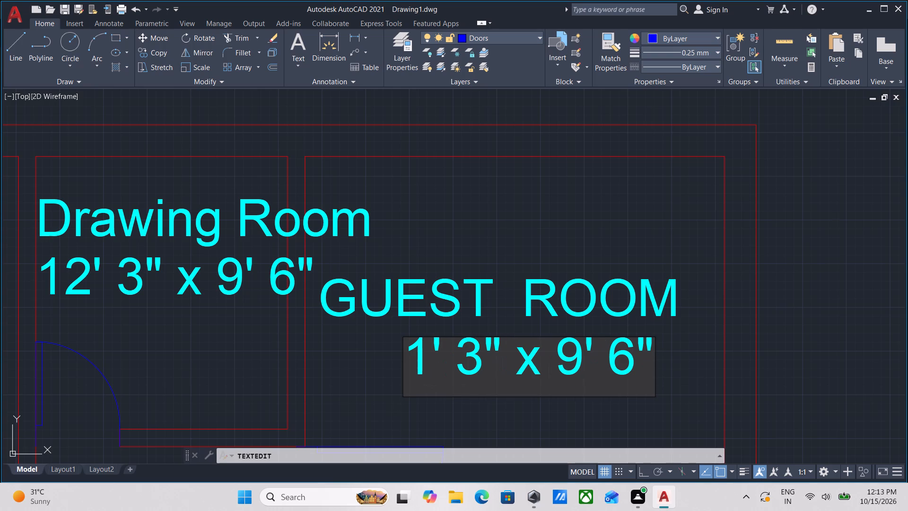
key(0)
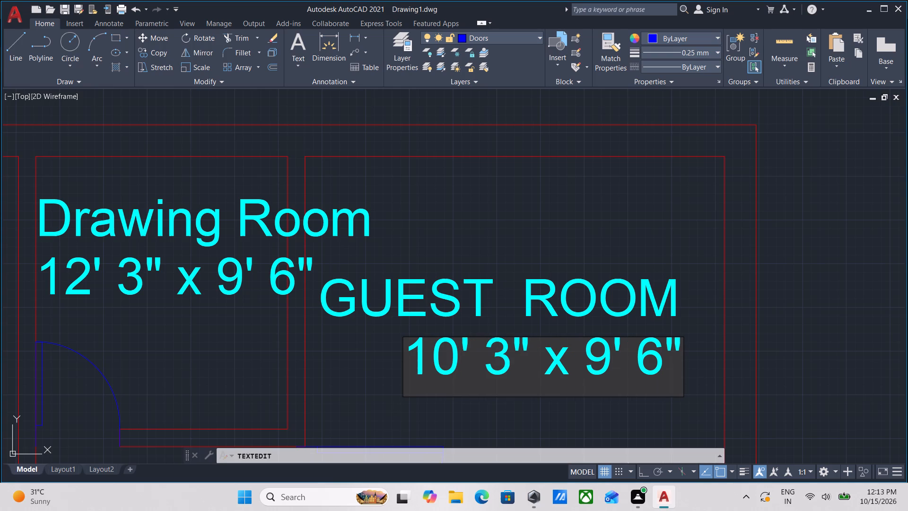
click(513, 361)
key(BackSpace)
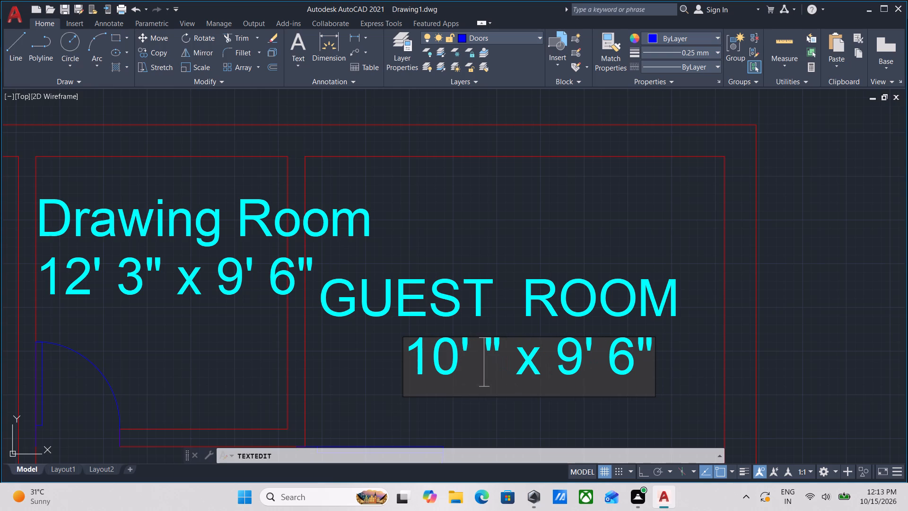
key(0)
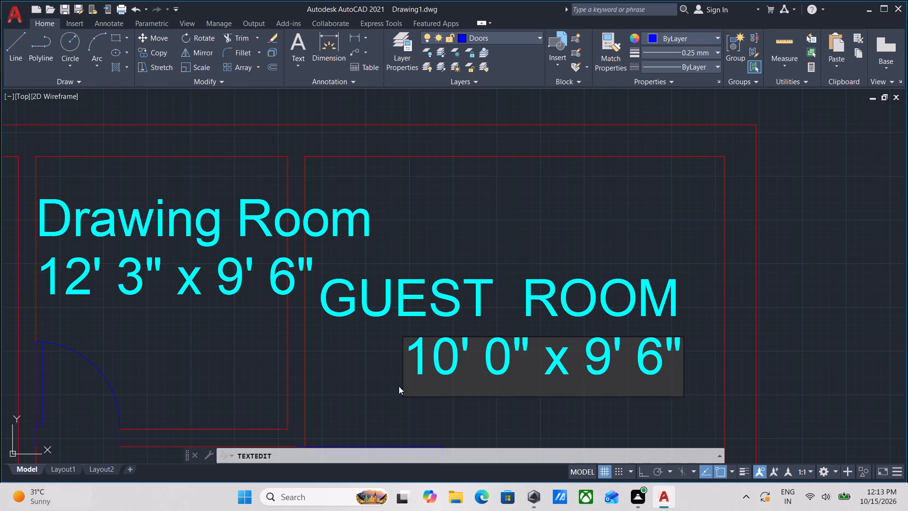
click(616, 363)
key(BackSpace)
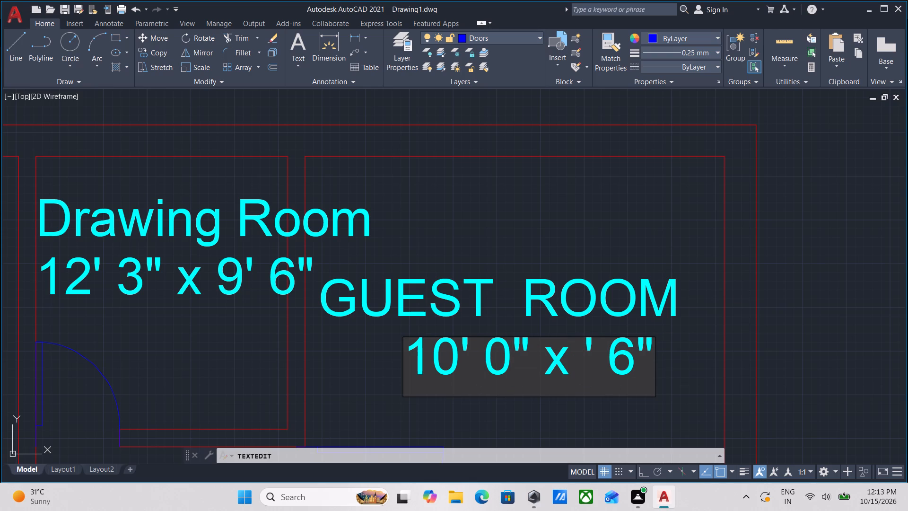
text(10)
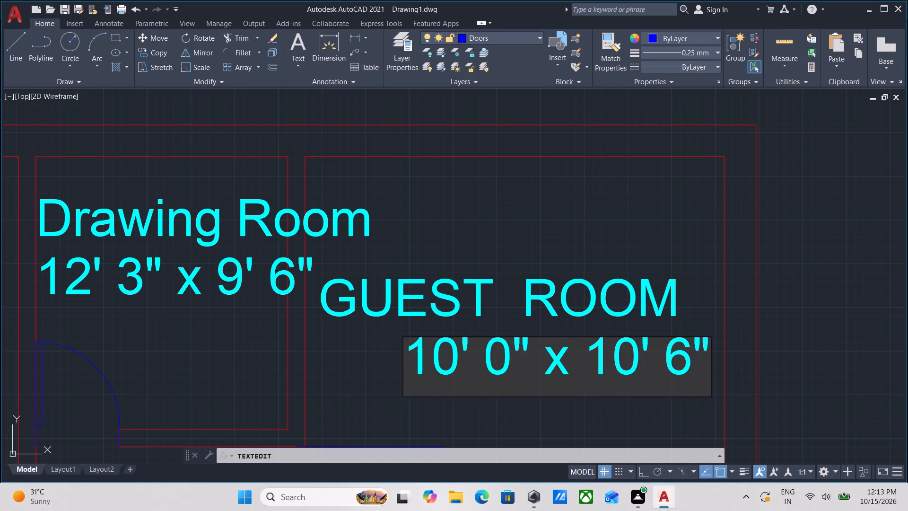
click(690, 345)
key(BackSpace)
key(0)
key(Return)
key(Return)
Move the 10' 0" x 10' 0" size text west so it sits centrally beneath the GUEST ROOM name.
scroll(666, 360, down, 2)
middle_drag(596, 396, 591, 369)
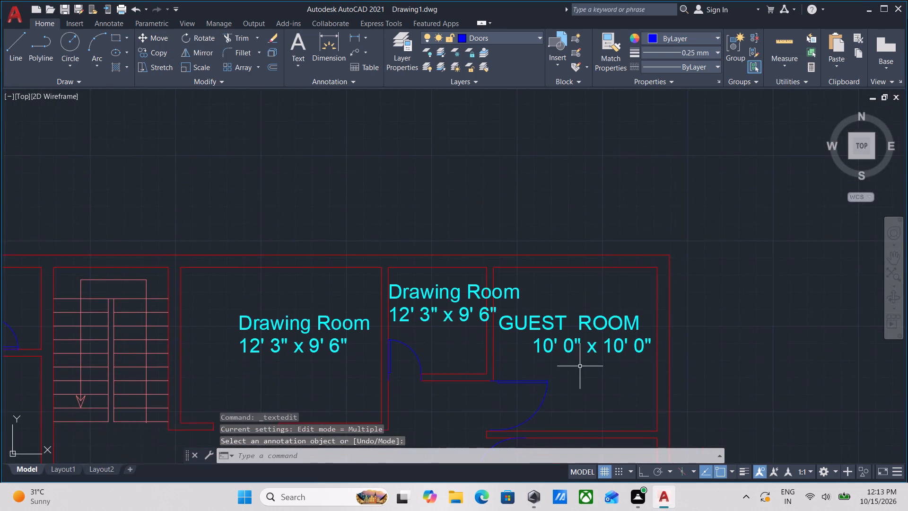
scroll(578, 364, up, 2)
drag(576, 361, 560, 341)
click(519, 294)
click(460, 336)
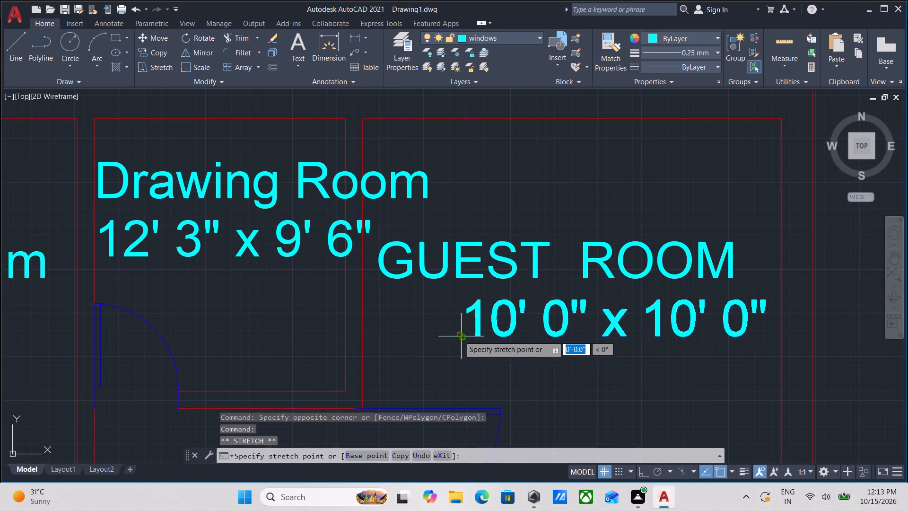
click(410, 338)
middle_drag(448, 297, 404, 367)
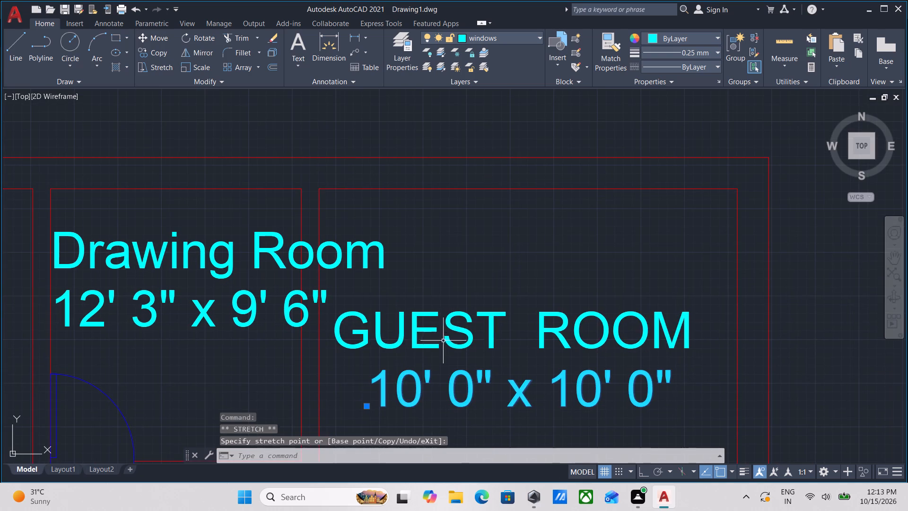
key(Escape)
Move the GUEST ROOM name slightly east so it sits more centrally above its 10' 0" x 10' 0" size text.
drag(537, 281, 459, 360)
click(457, 341)
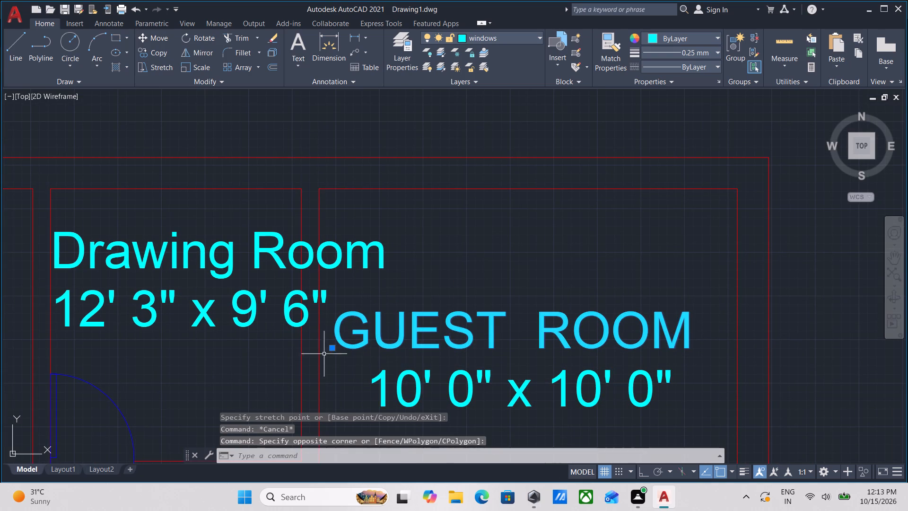
click(331, 351)
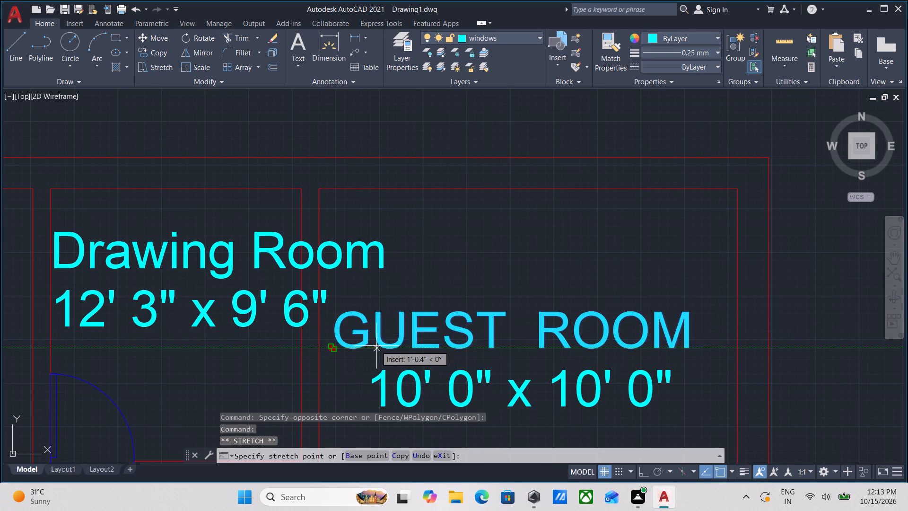
click(356, 349)
scroll(364, 351, down, 1)
middle_drag(365, 351, 428, 333)
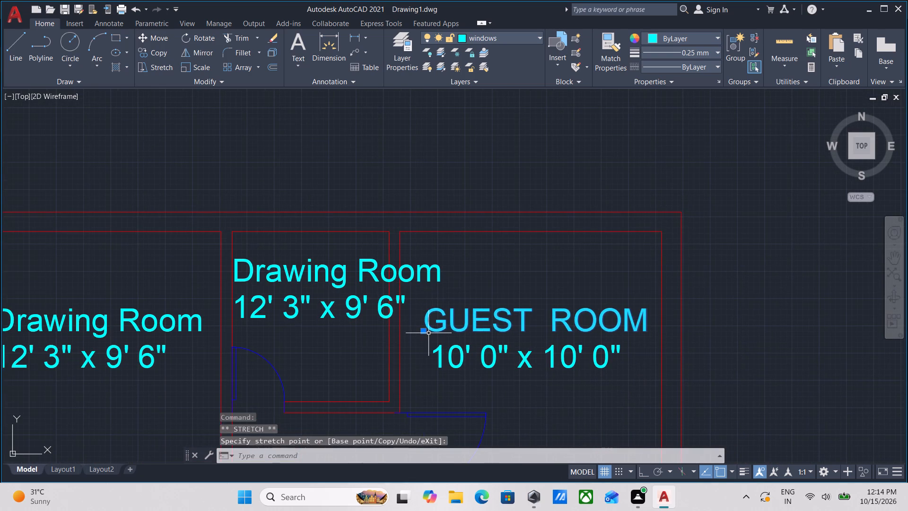
key(Escape)
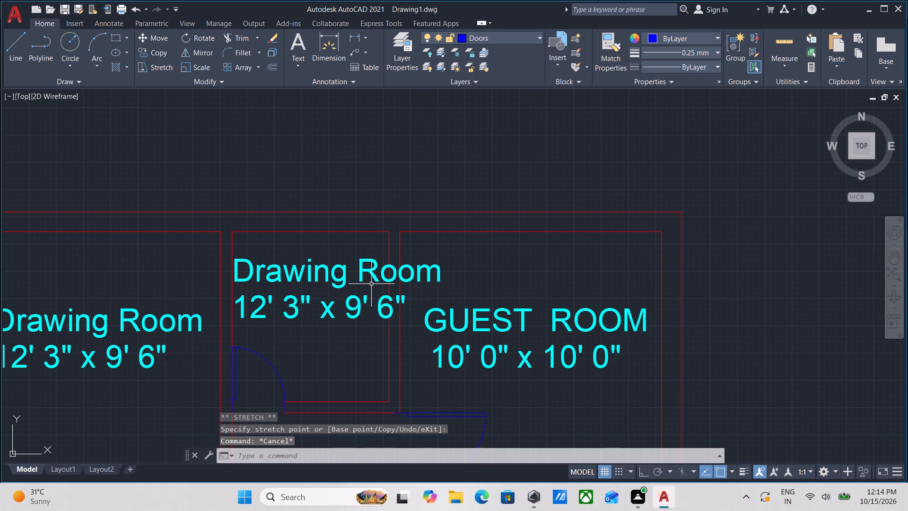
Rename the Drawing Room text in the small room beside the GUEST ROOM as Attach Bath.
double_click(279, 270)
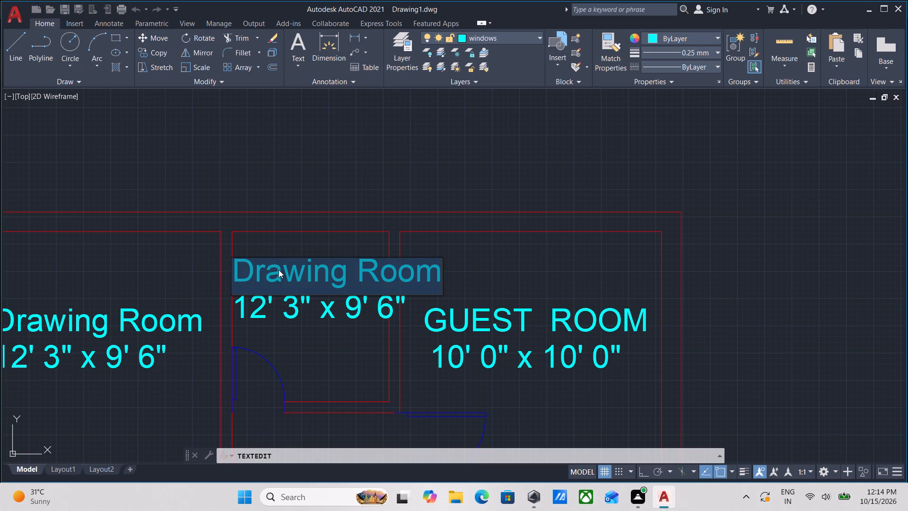
key(a)
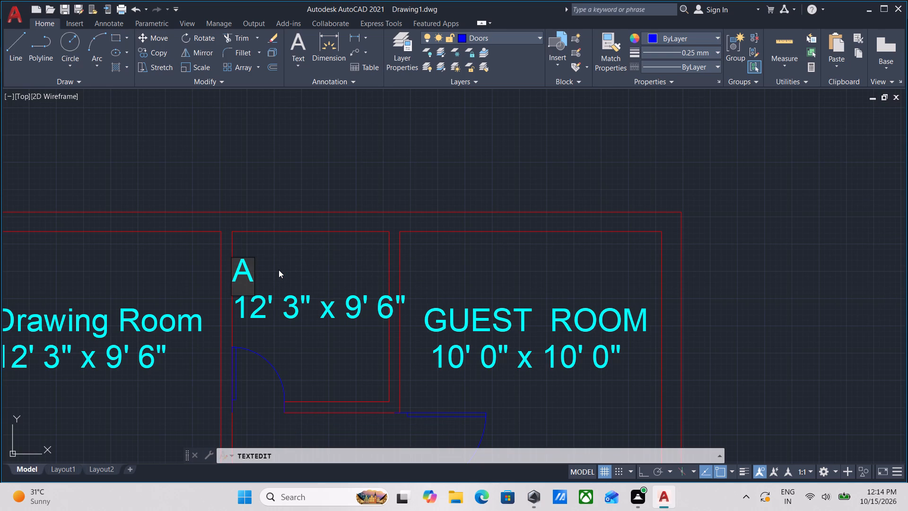
key(t)
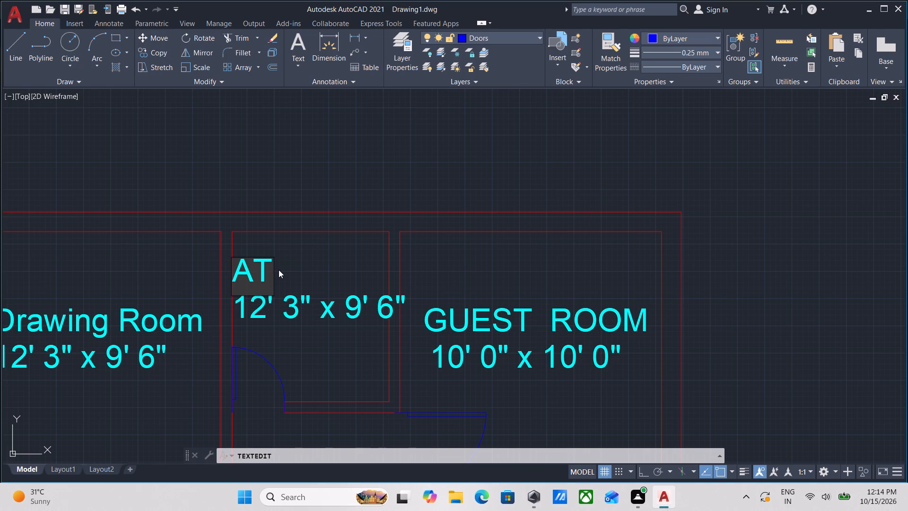
key(BackSpace)
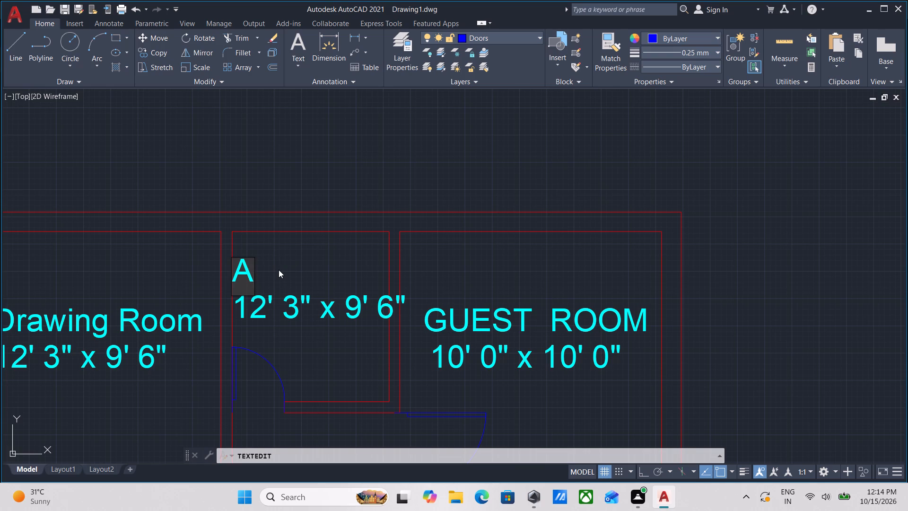
text(tta)
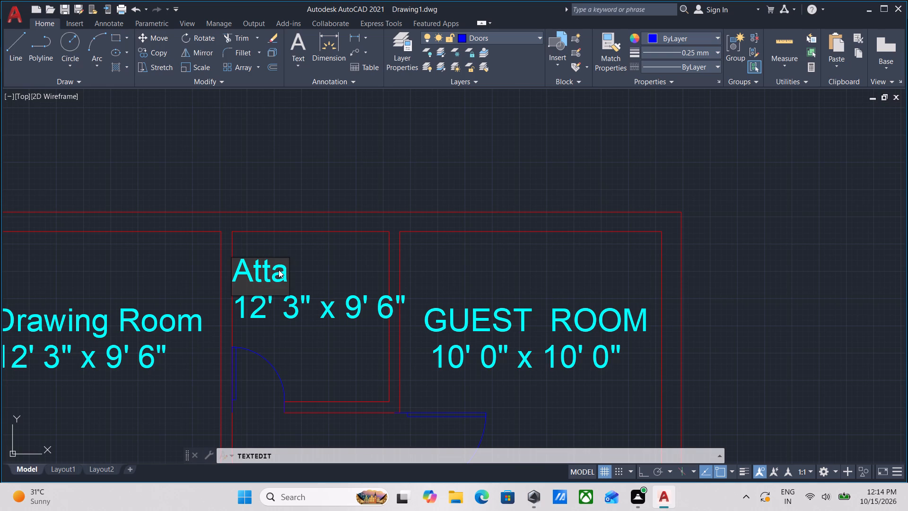
text(ch)
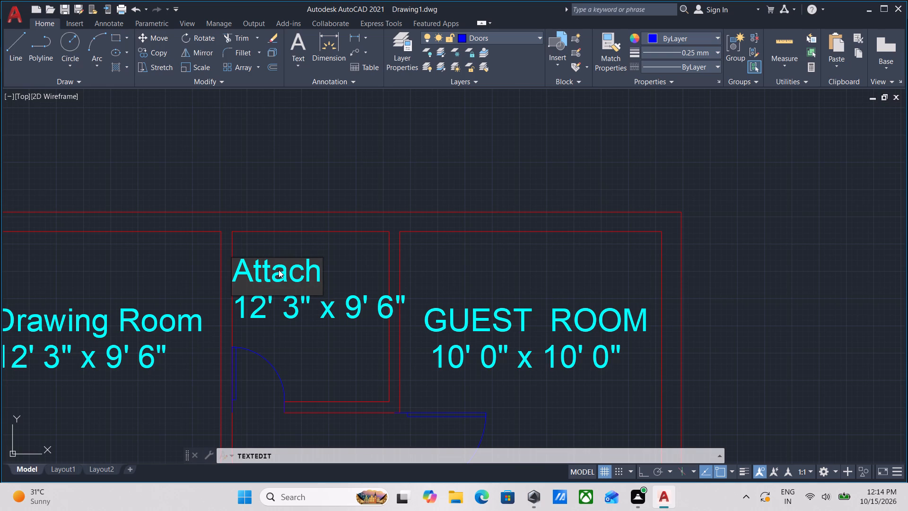
key(space)
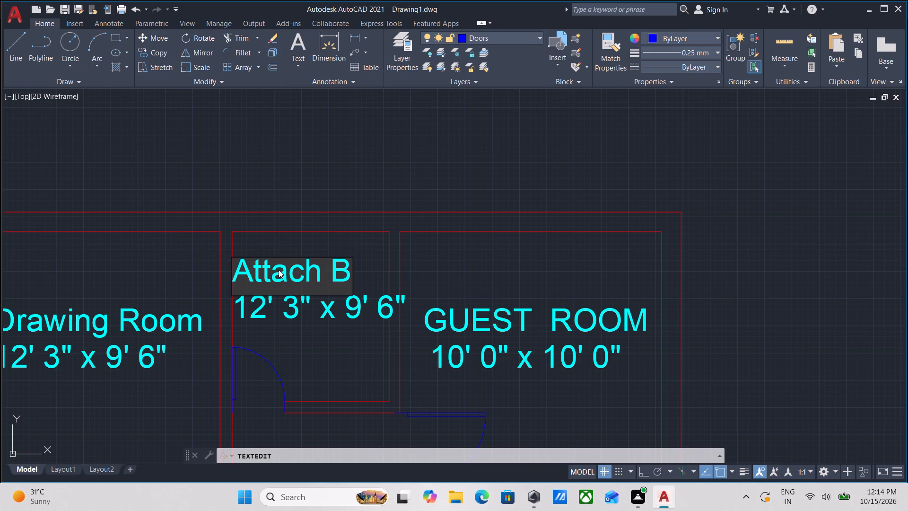
text(ath)
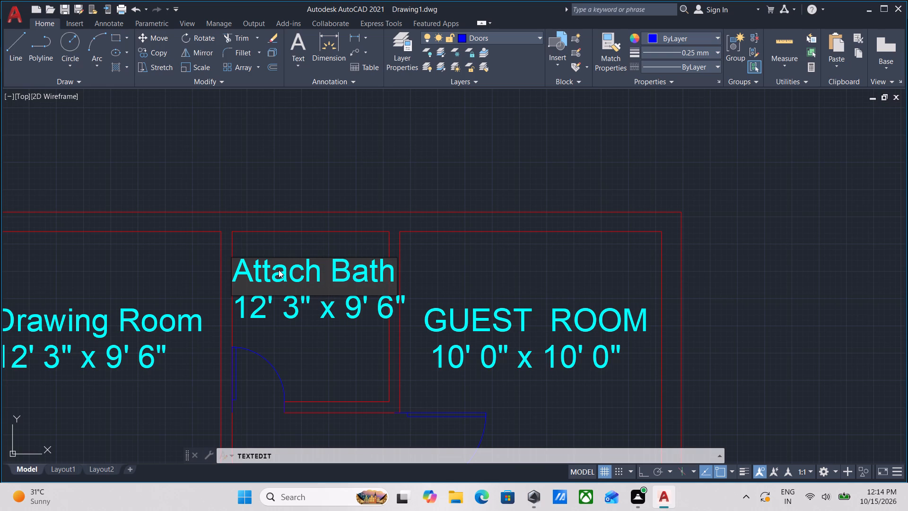
key(Return)
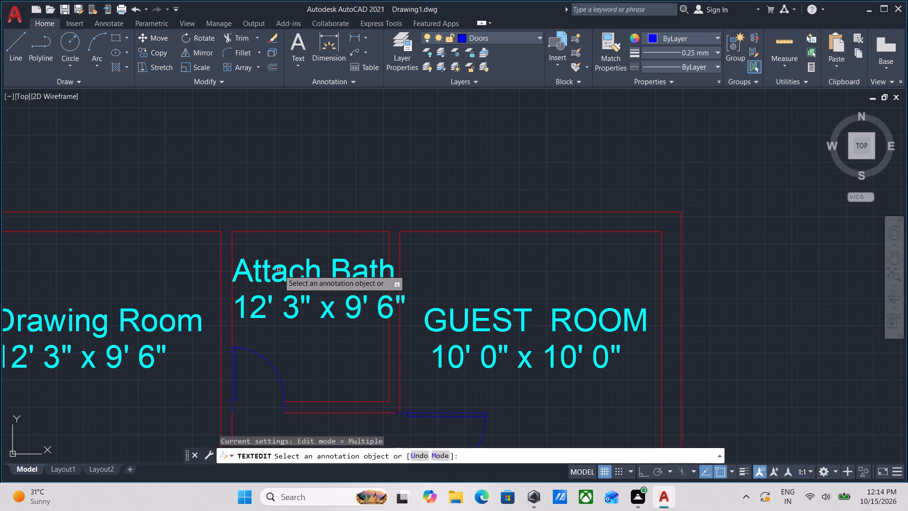
scroll(291, 273, up, 1)
key(Escape)
Shorten the small room's name to Attach by removing the word Bath.
scroll(314, 270, down, 2)
scroll(337, 286, up, 3)
click(330, 272)
click(255, 220)
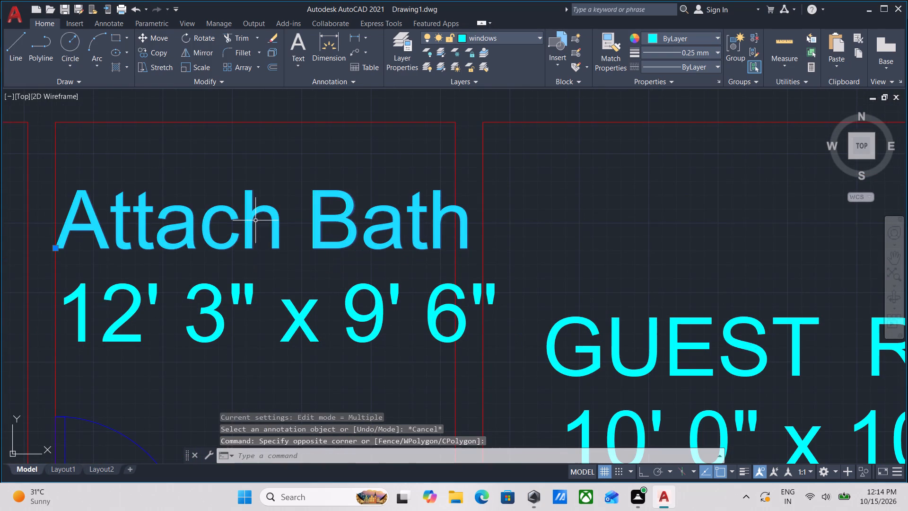
middle_drag(185, 259, 217, 225)
scroll(217, 225, down, 2)
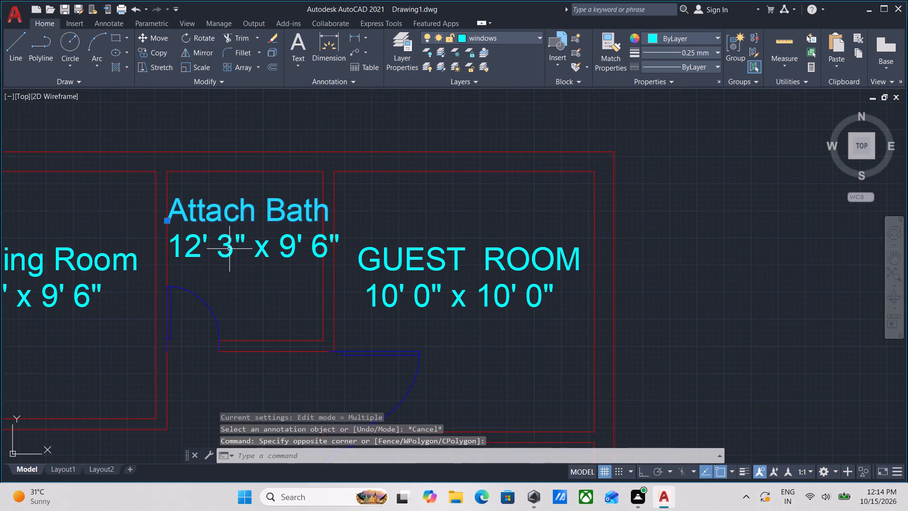
scroll(216, 228, up, 1)
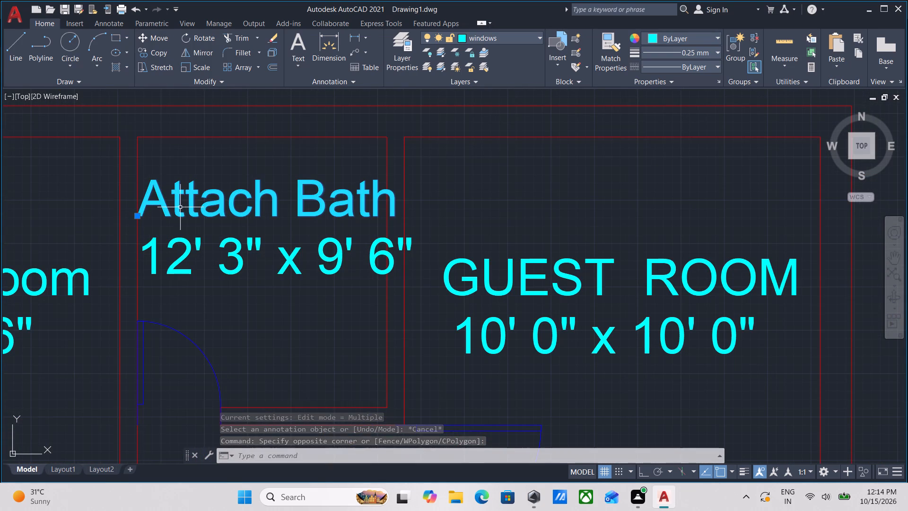
double_click(181, 198)
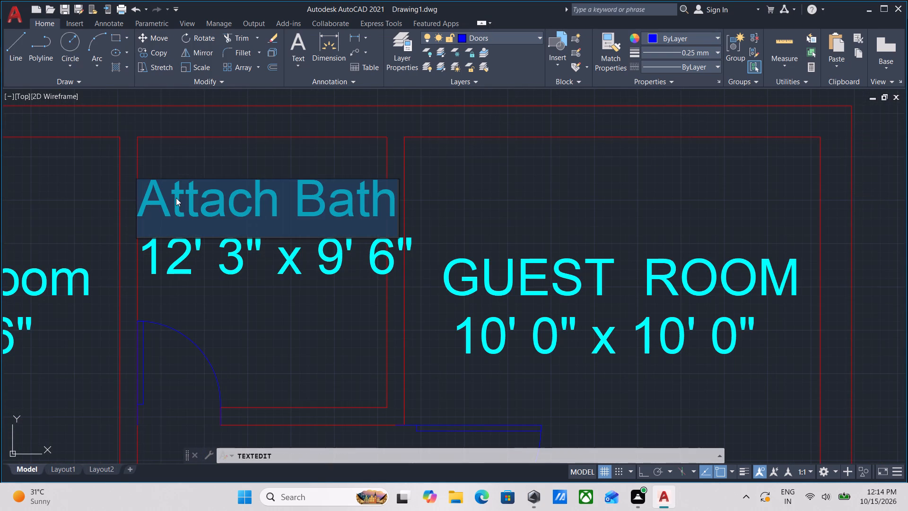
click(256, 200)
click(288, 201)
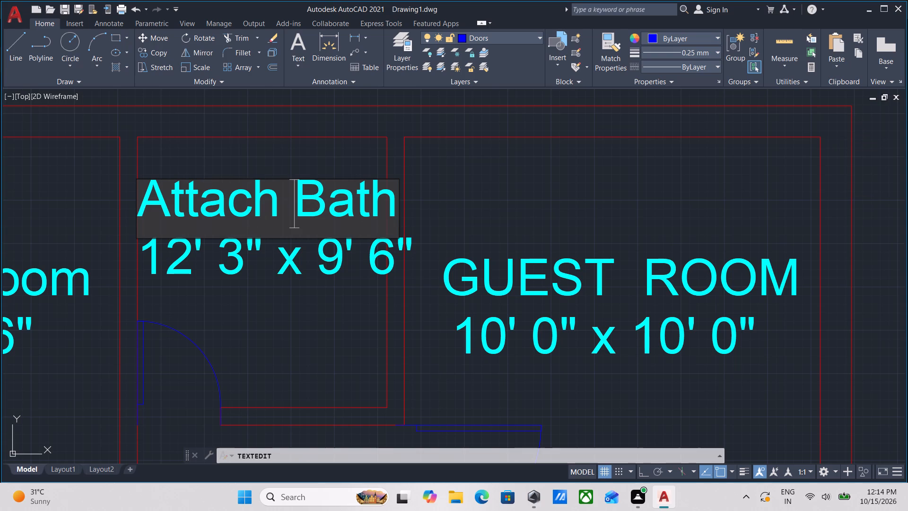
key(BackSpace)
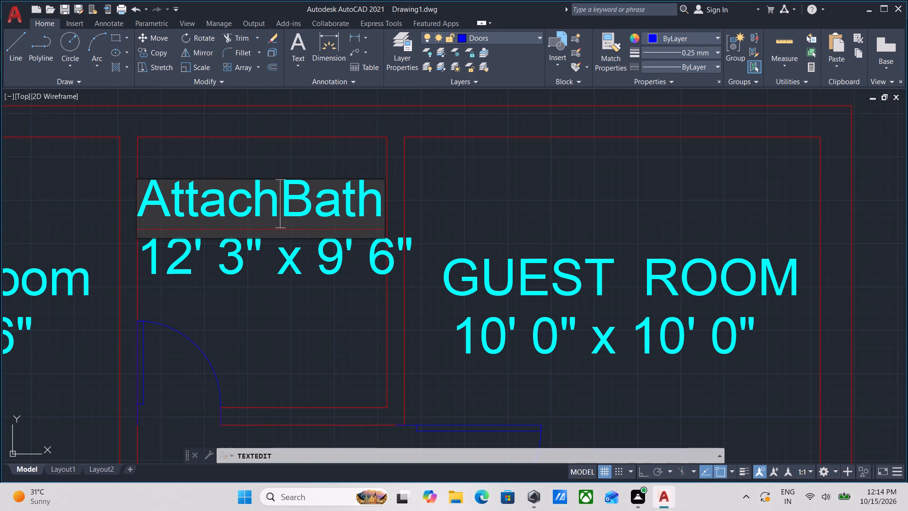
key(space)
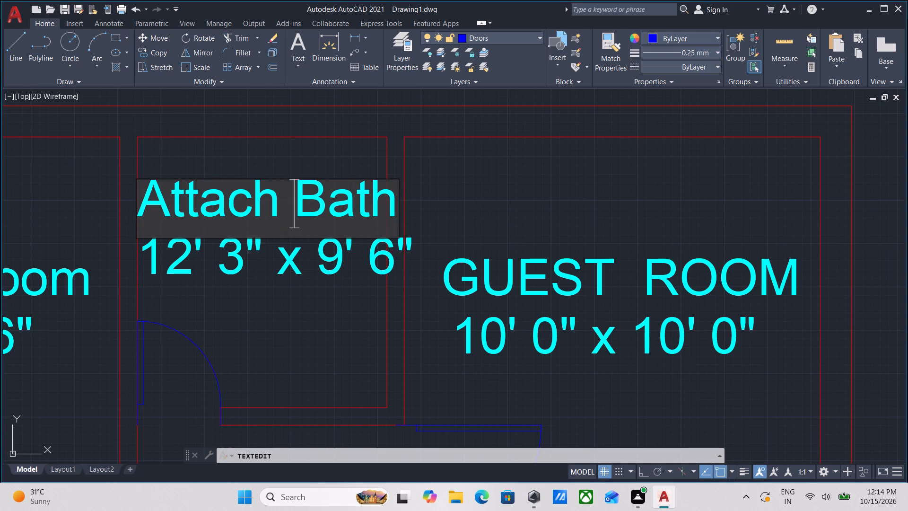
click(396, 195)
key(BackSpace)
key(BackSpace)
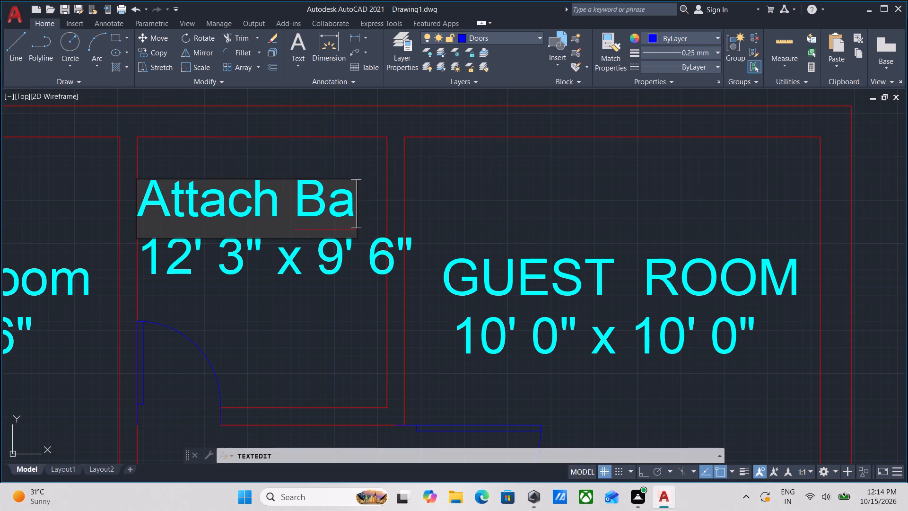
key(BackSpace)
key(BackSpace)
key(BackSpace)
key(BackSpace)
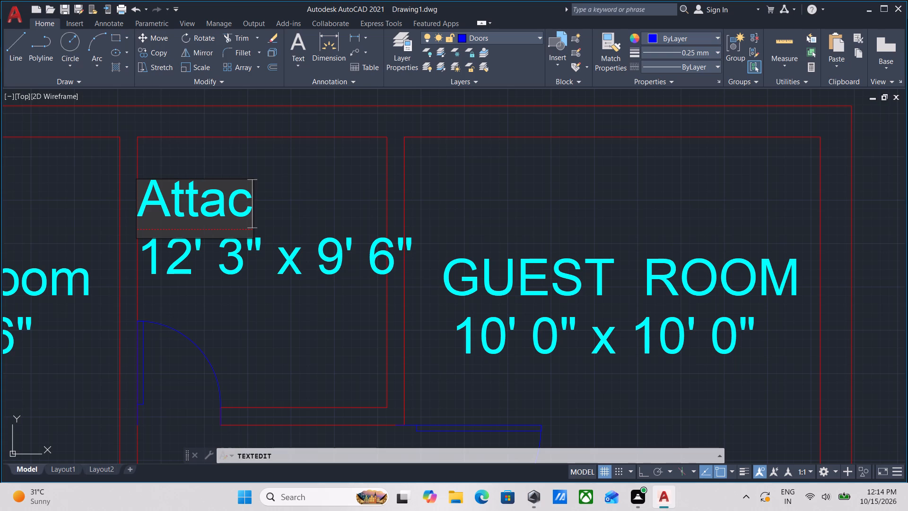
key(h)
key(Return)
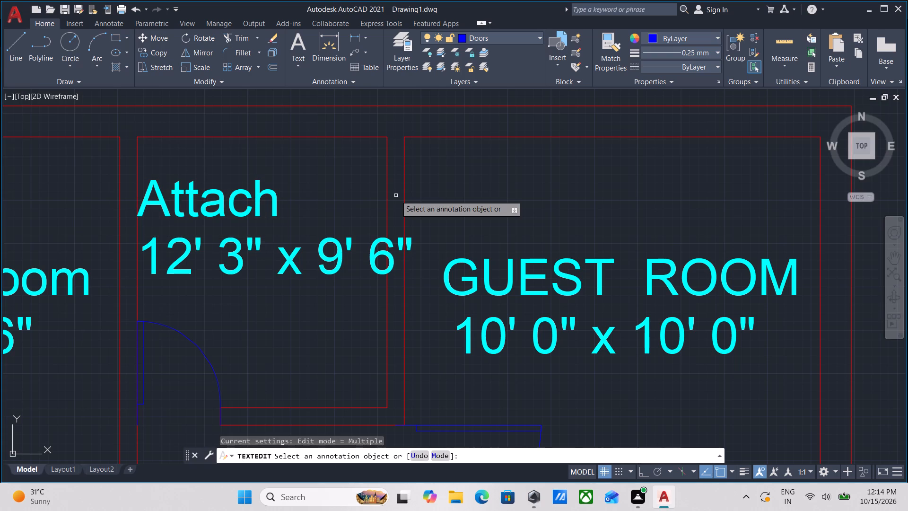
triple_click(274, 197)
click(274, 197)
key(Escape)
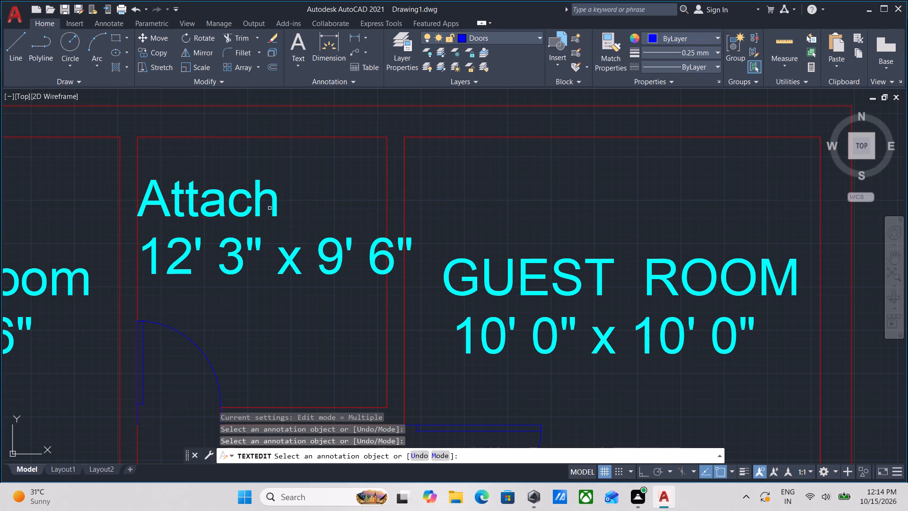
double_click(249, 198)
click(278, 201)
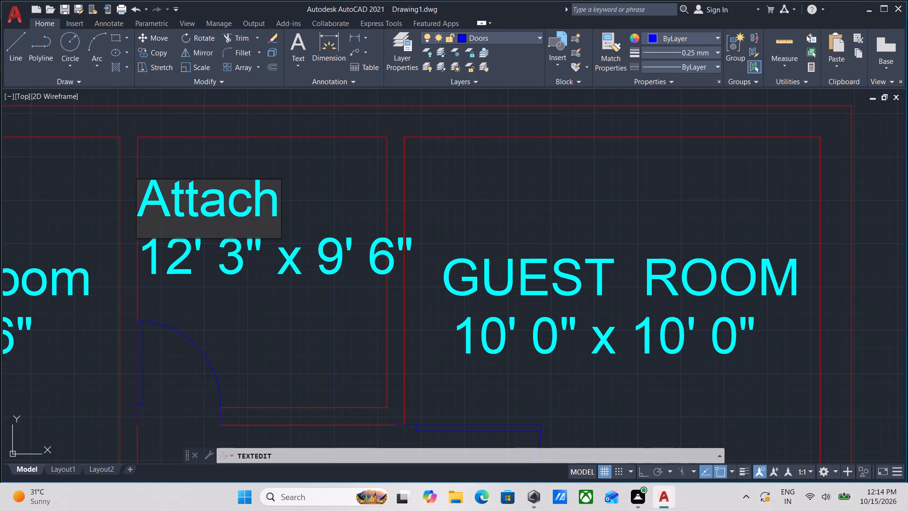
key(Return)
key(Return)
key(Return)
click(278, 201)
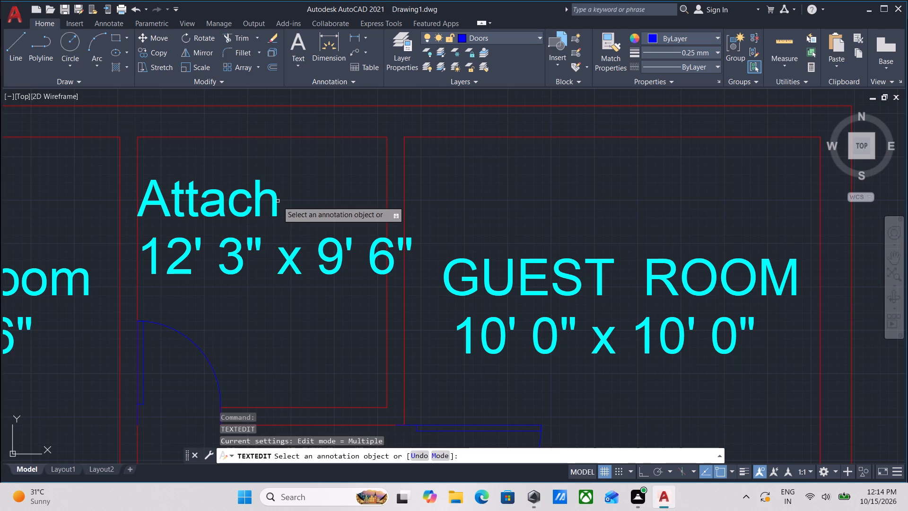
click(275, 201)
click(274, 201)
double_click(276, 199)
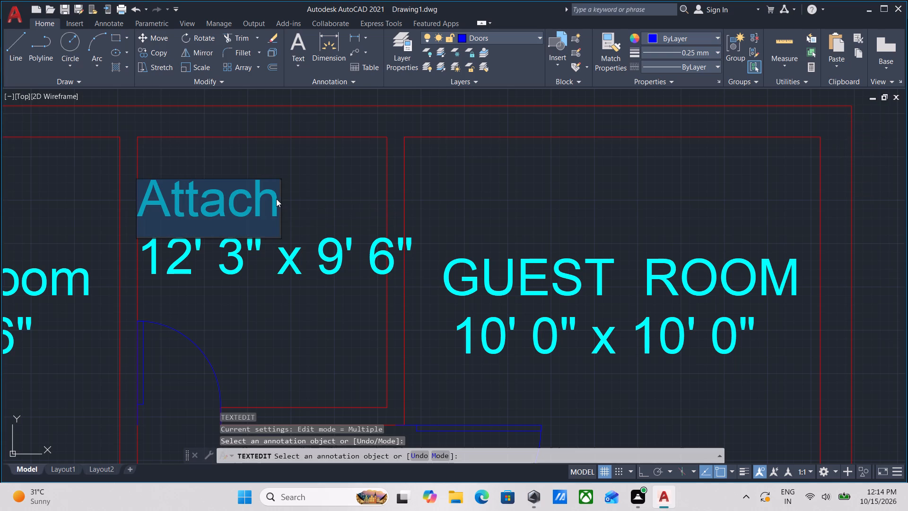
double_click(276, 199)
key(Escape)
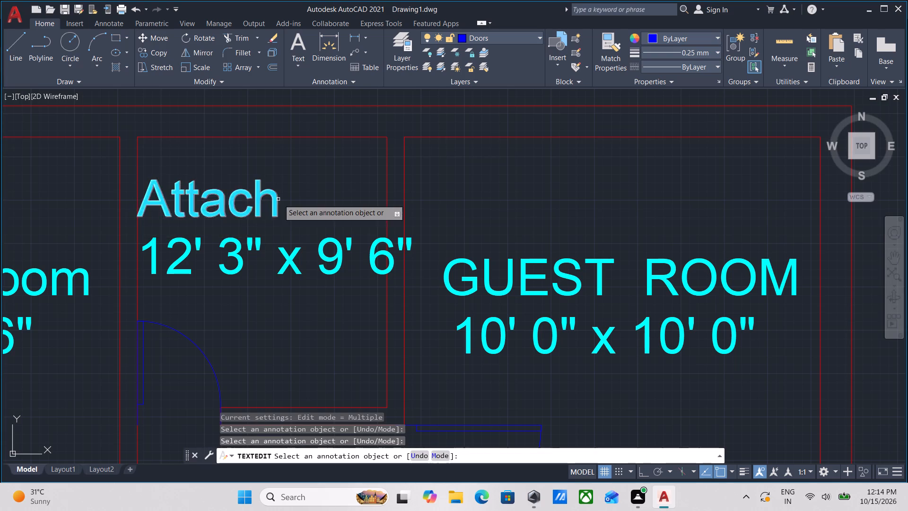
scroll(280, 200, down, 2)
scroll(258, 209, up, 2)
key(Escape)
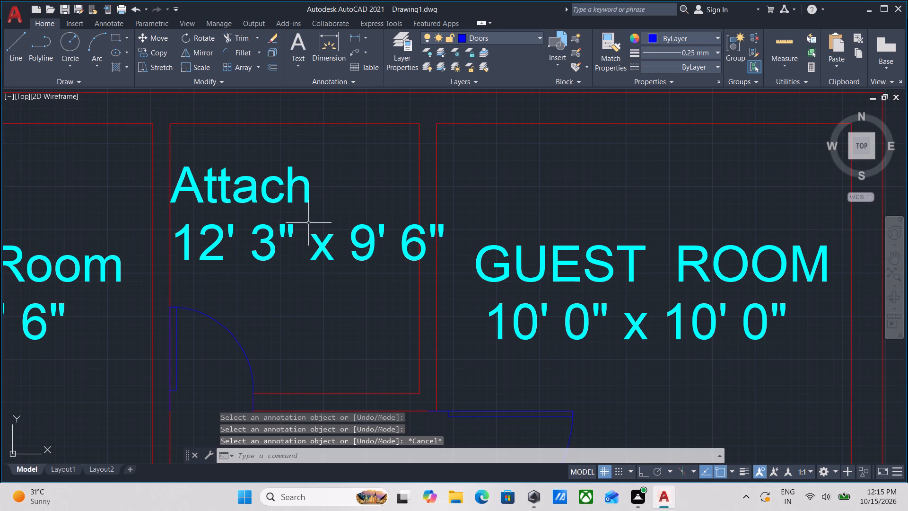
Change the size text beneath the Attach name in the small room to 6'0" x 6'6".
double_click(271, 249)
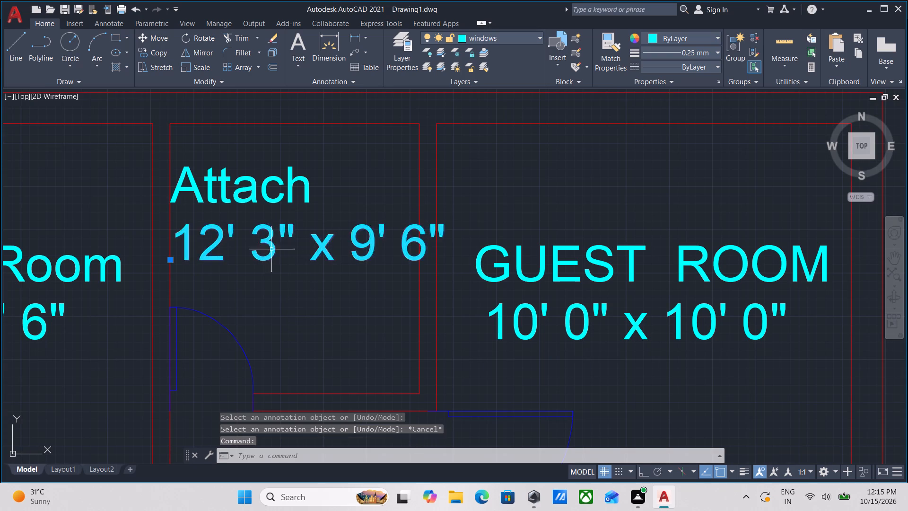
scroll(271, 249, down, 3)
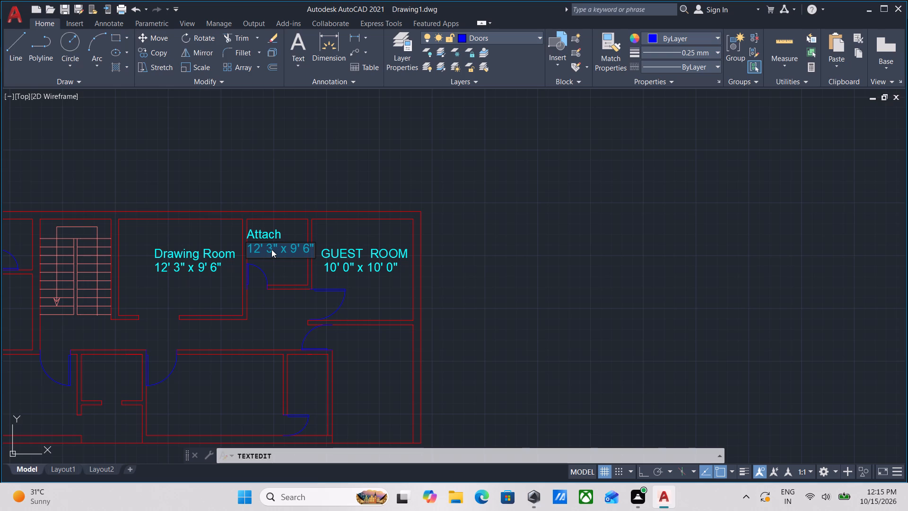
key(6)
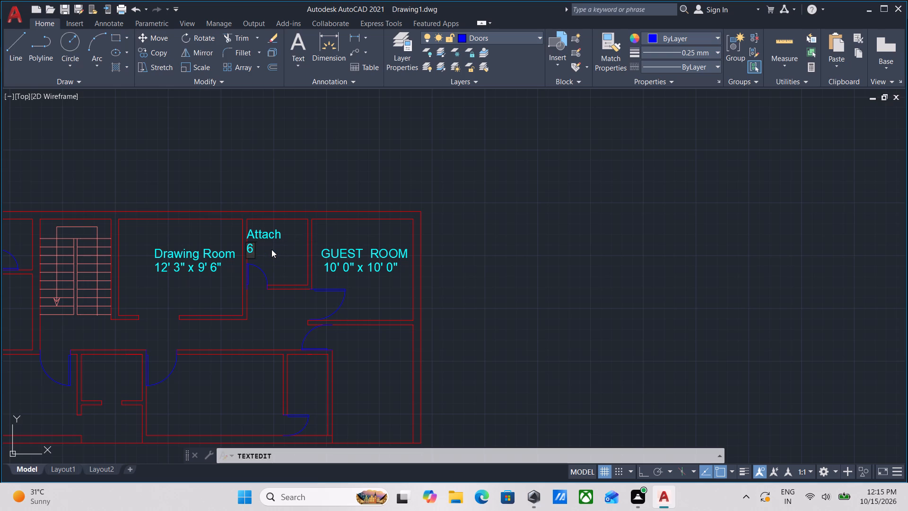
key(apostrophe)
text(0")
key(space)
text(x)
key(space)
key(6)
key(apostrophe)
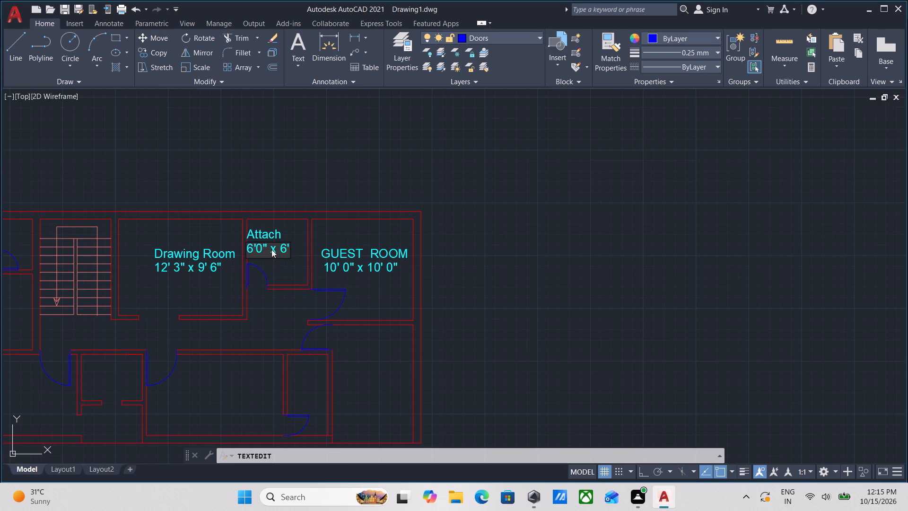
key(6)
key(shift+quotedbl)
key(Return)
key(Return)
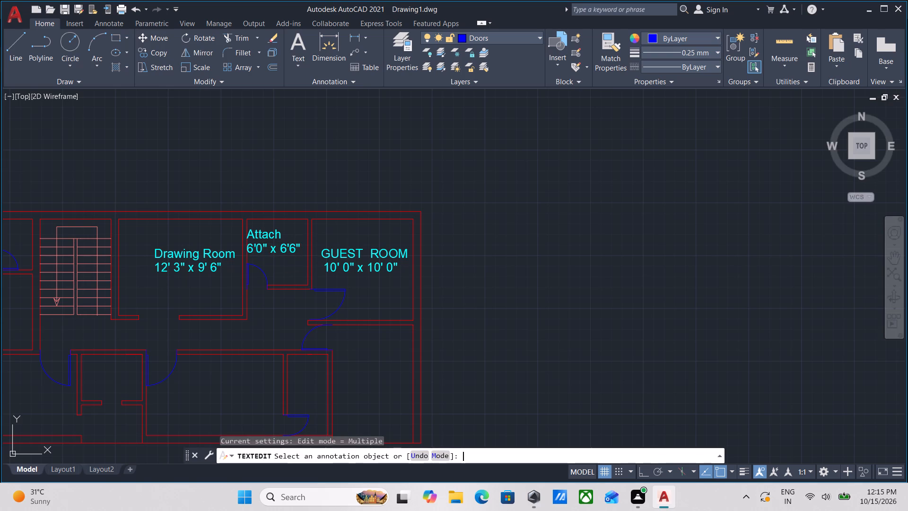
Move the 6'0" x 6'6" size text south about 1'-10", leaving room for another line beneath the Attach name.
scroll(262, 248, up, 3)
middle_drag(258, 251, 268, 278)
scroll(268, 278, up, 1)
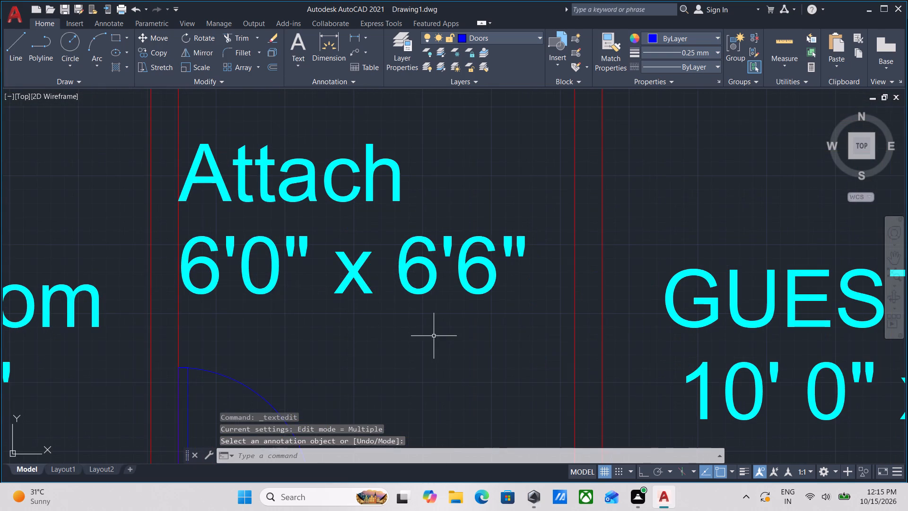
click(434, 336)
click(366, 255)
click(178, 292)
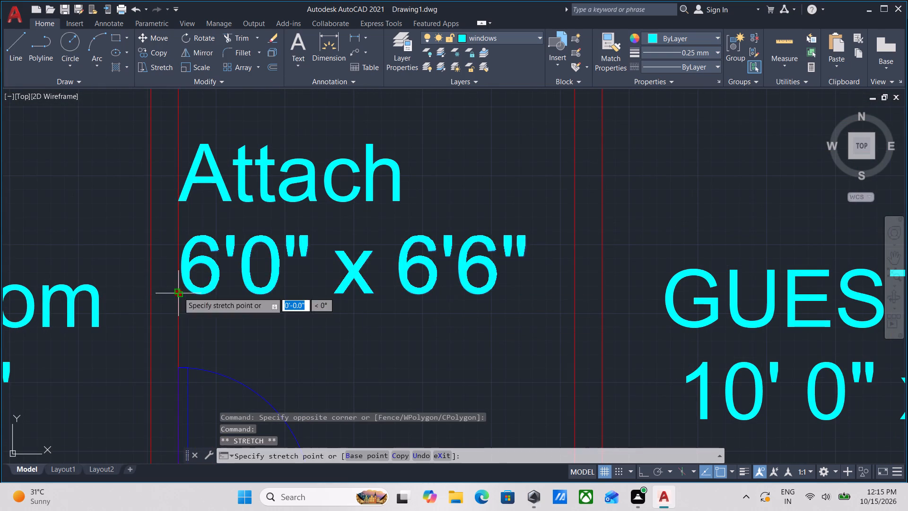
middle_drag(181, 335, 211, 225)
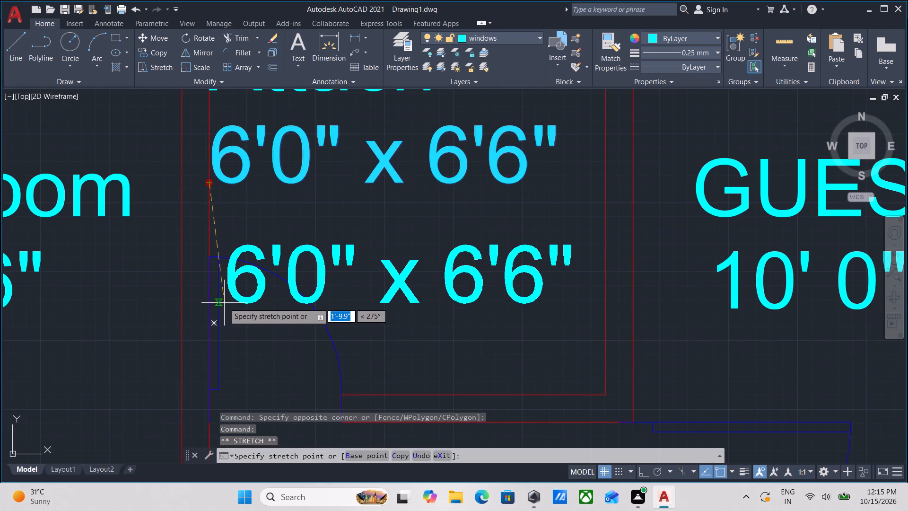
click(224, 303)
middle_drag(259, 274, 255, 385)
scroll(337, 242, down, 1)
key(Escape)
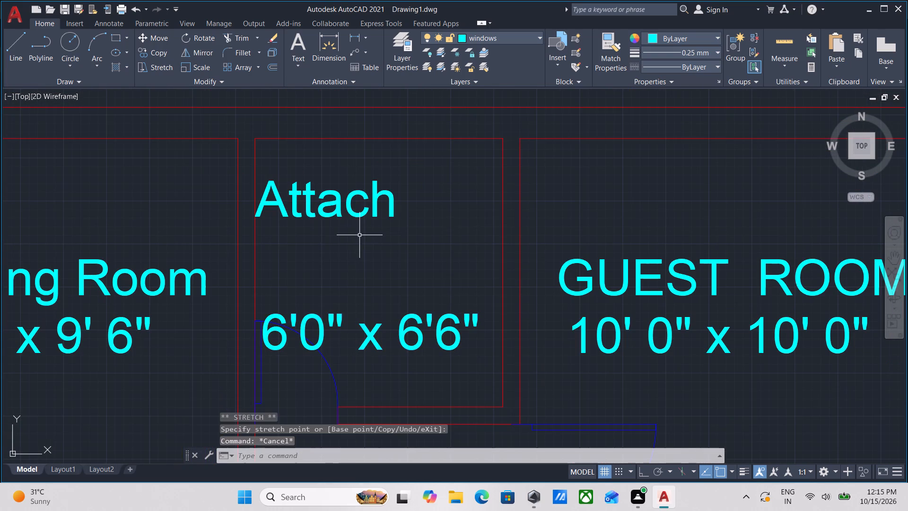
Move the Attach name east so it sits centrally above the 6'0" x 6'6" size text.
drag(363, 243, 358, 238)
click(320, 190)
click(254, 215)
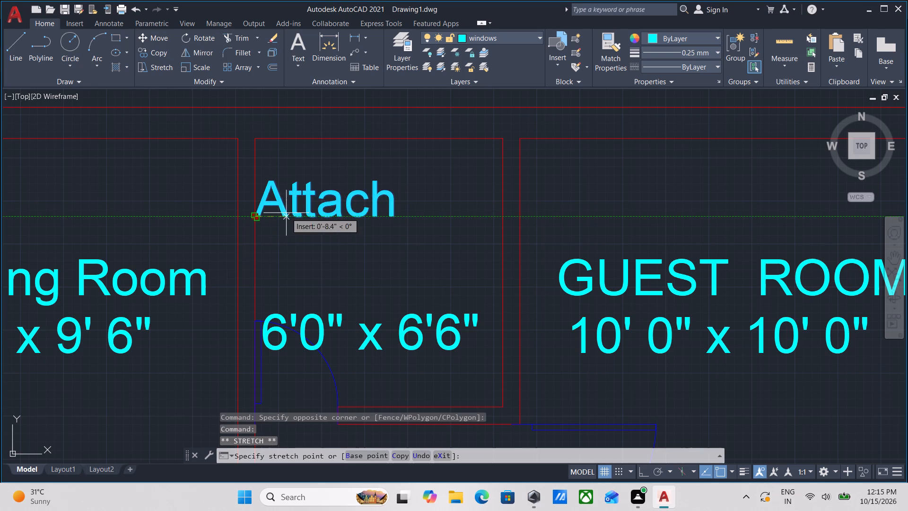
click(302, 213)
key(grave)
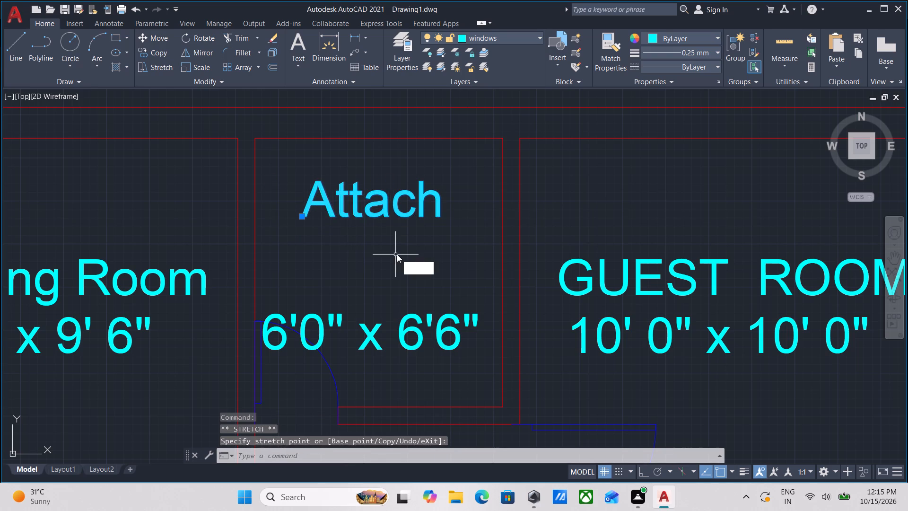
key(Escape)
Copy the Attach text straight south into the gap above the 6'0" x 6'6" size text.
click(395, 251)
click(365, 203)
text(co)
key(Return)
click(305, 214)
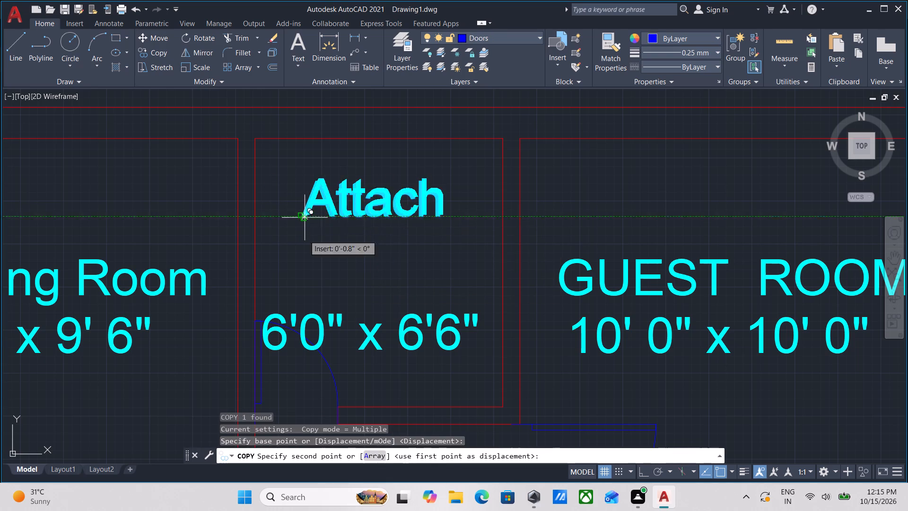
click(301, 281)
key(Escape)
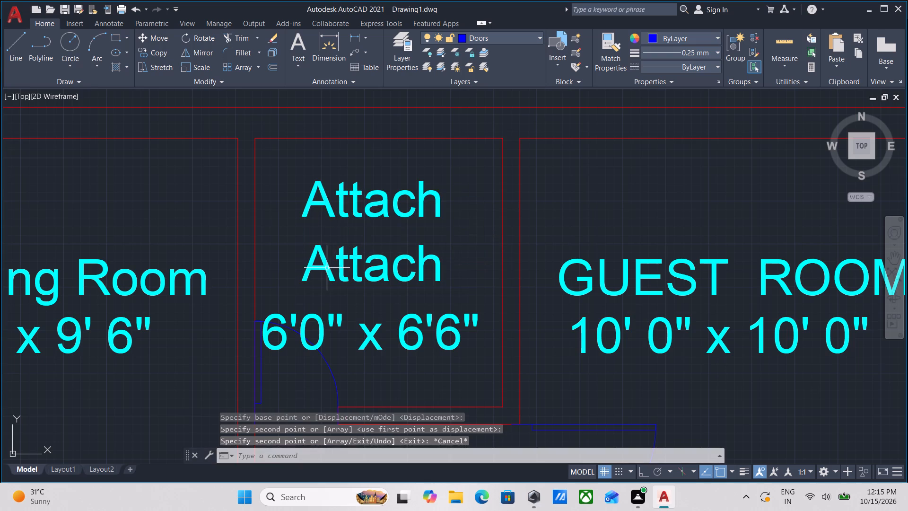
Rename the lower Attach copy in the small room as Bath.
double_click(324, 266)
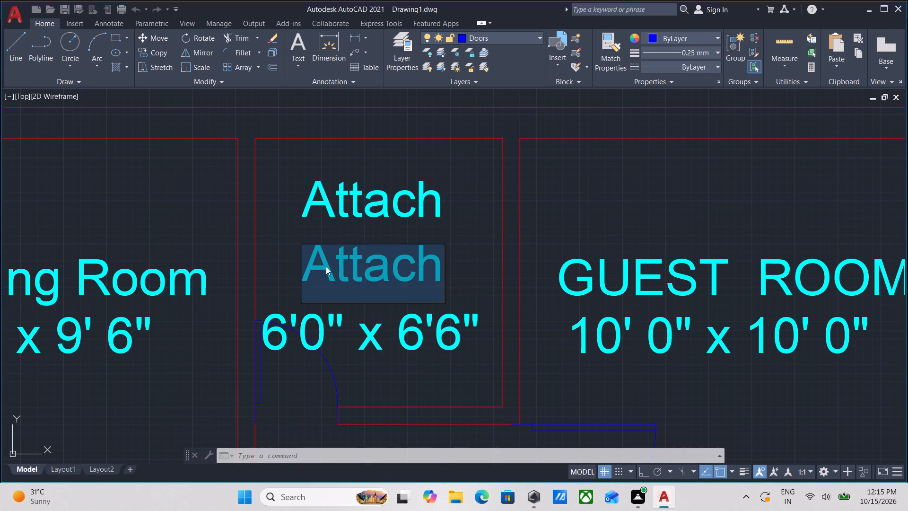
text(bath)
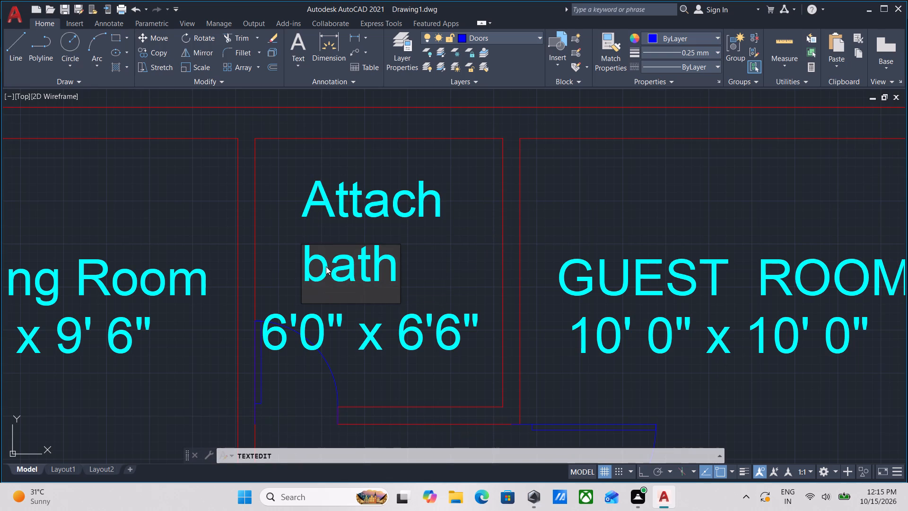
key(BackSpace)
key(BackSpace)
key(BackSpace)
key(BackSpace)
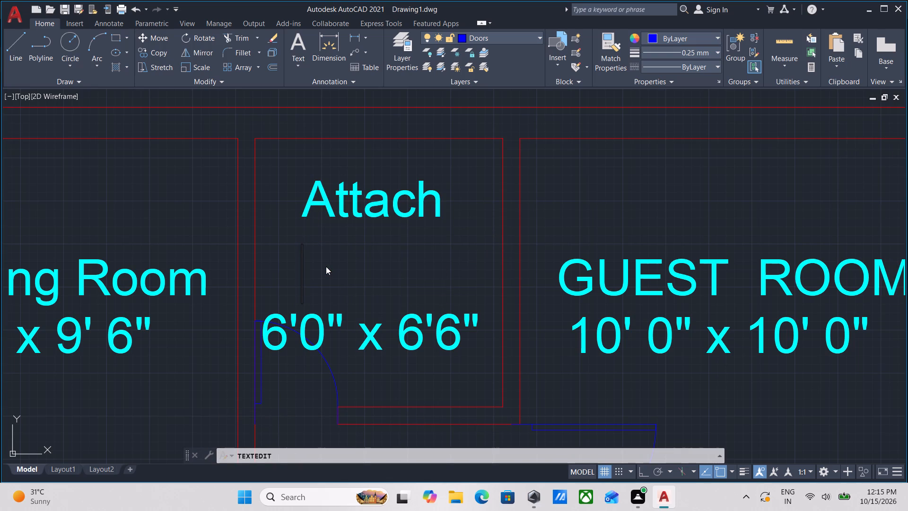
key(b)
text(ath)
key(Return)
key(Return)
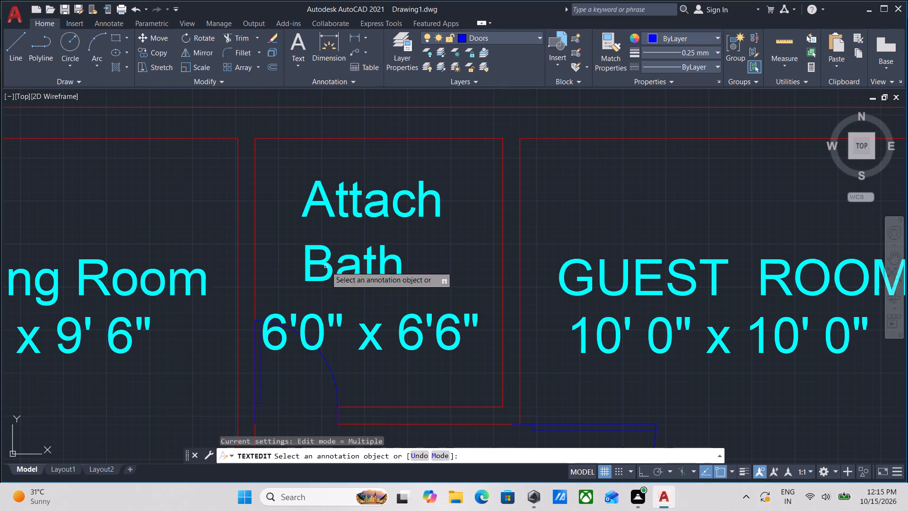
Examine the existing floor plan's room labels and the rooms still unlabelled in the new plan.
scroll(329, 266, down, 3)
middle_drag(332, 266, 340, 236)
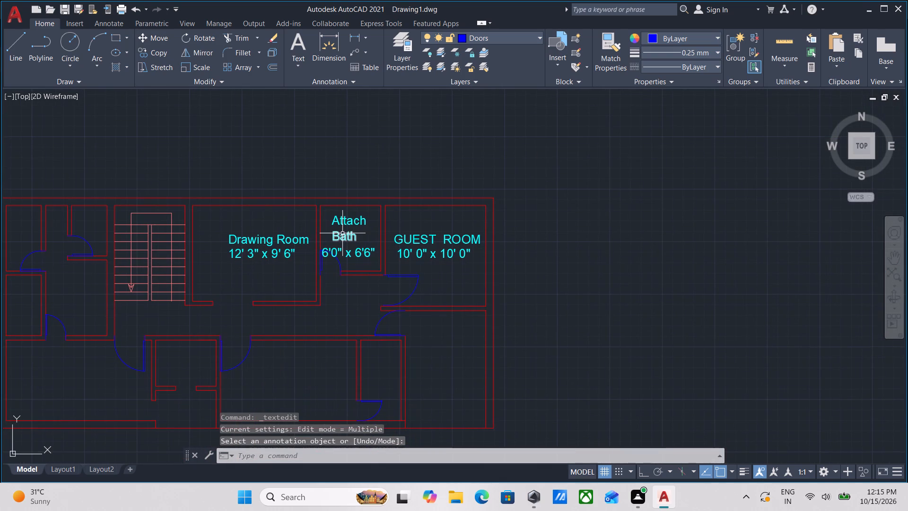
middle_drag(348, 344, 362, 241)
scroll(363, 241, down, 1)
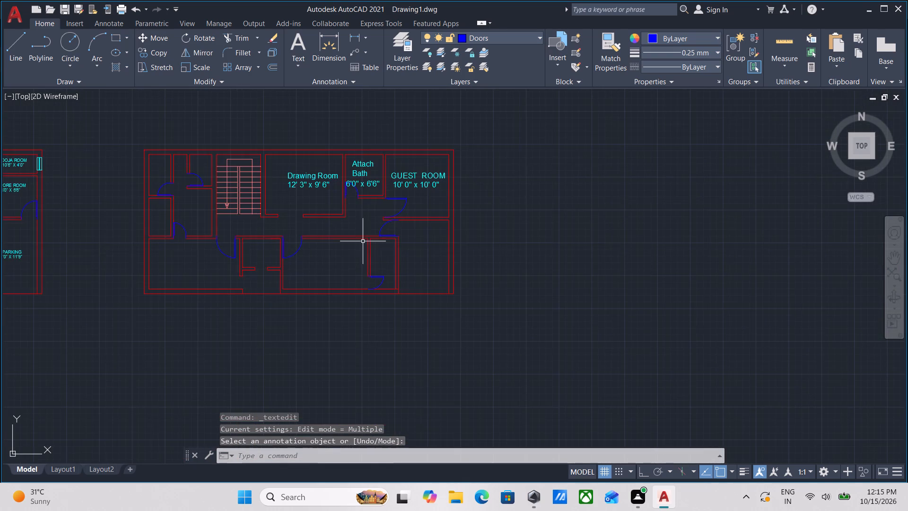
scroll(391, 272, up, 2)
scroll(300, 253, down, 1)
middle_drag(300, 253, 383, 287)
middle_drag(319, 273, 381, 320)
scroll(228, 273, down, 2)
scroll(106, 290, up, 2)
middle_drag(82, 291, 405, 333)
middle_drag(326, 372, 286, 322)
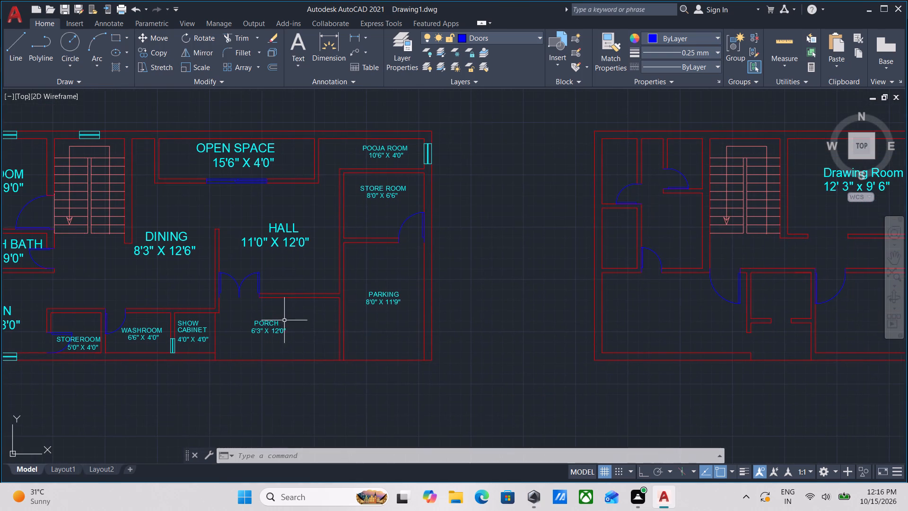
middle_drag(267, 353, 363, 346)
scroll(297, 332, down, 1)
middle_drag(297, 332, 65, 354)
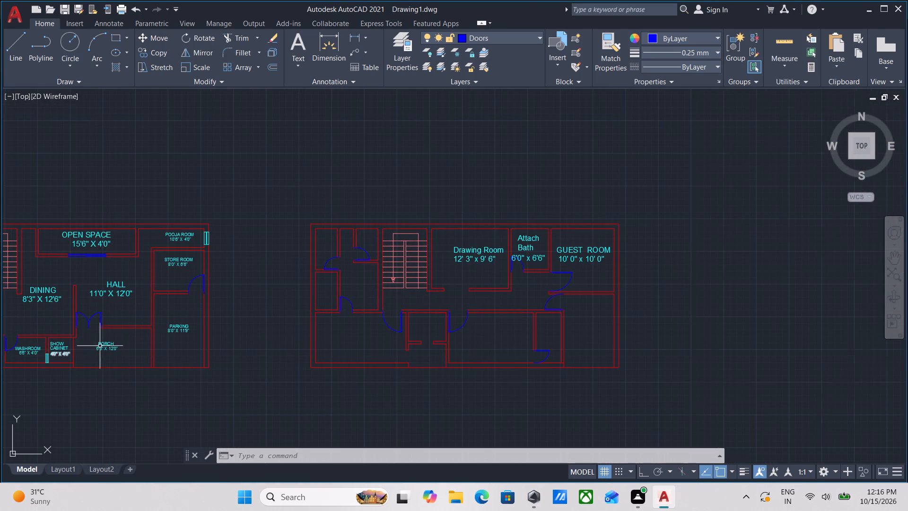
scroll(449, 246, up, 1)
middle_drag(485, 283, 551, 247)
middle_drag(417, 287, 433, 284)
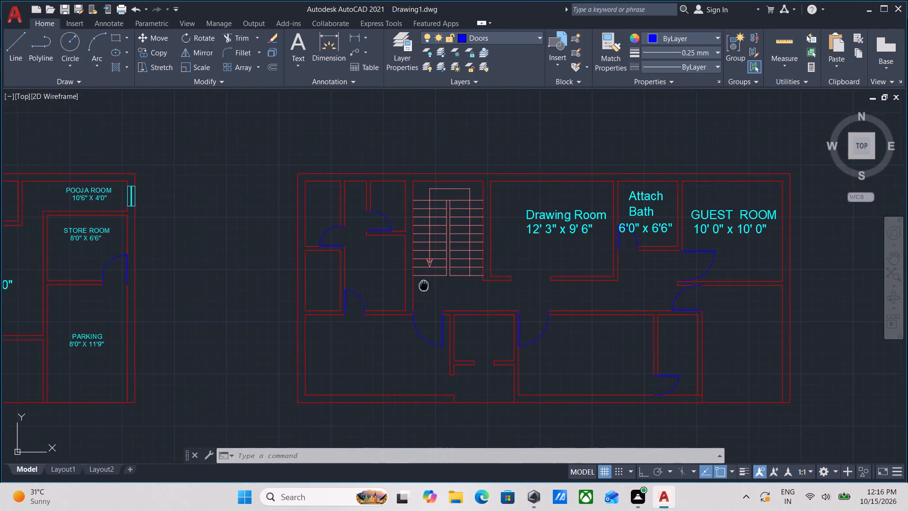
Copy the DINING name and its 8'3" X 12'6" size text from the existing plan into the new plan's large southwest room.
middle_drag(433, 284, 698, 279)
click(162, 301)
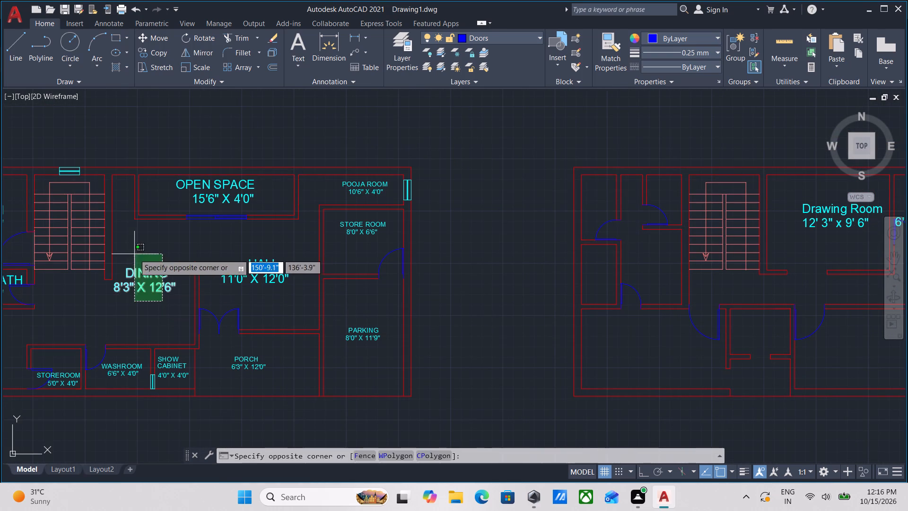
click(134, 254)
middle_drag(175, 275, 123, 325)
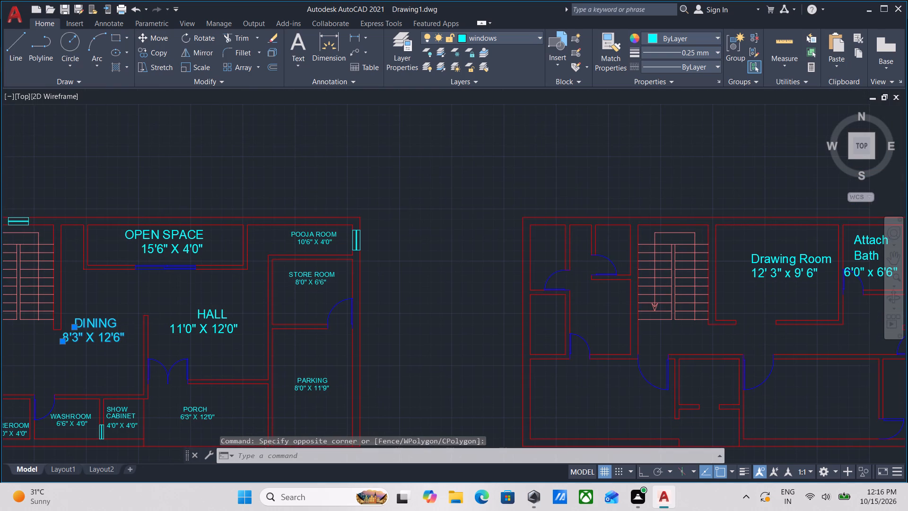
text(co)
key(Return)
click(64, 340)
middle_drag(460, 375, 411, 340)
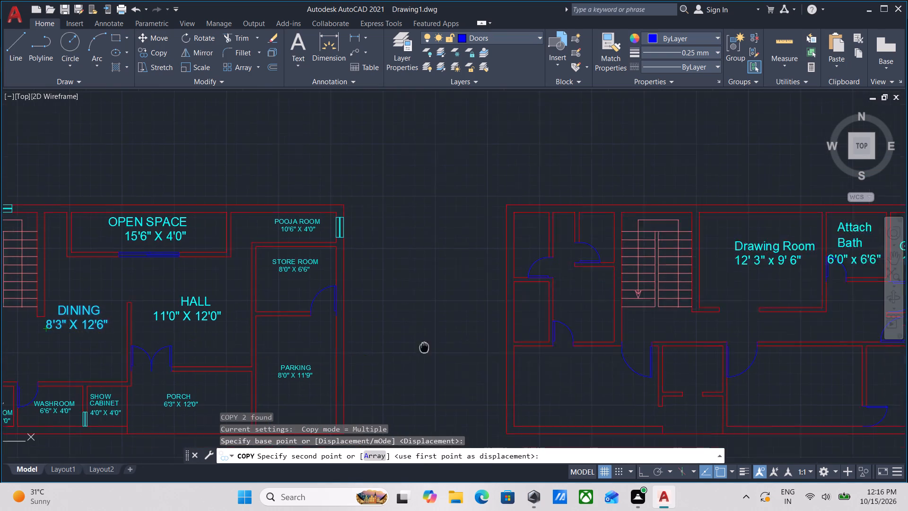
middle_drag(411, 340, 325, 296)
scroll(407, 322, up, 3)
scroll(420, 352, down, 1)
middle_drag(420, 352, 301, 296)
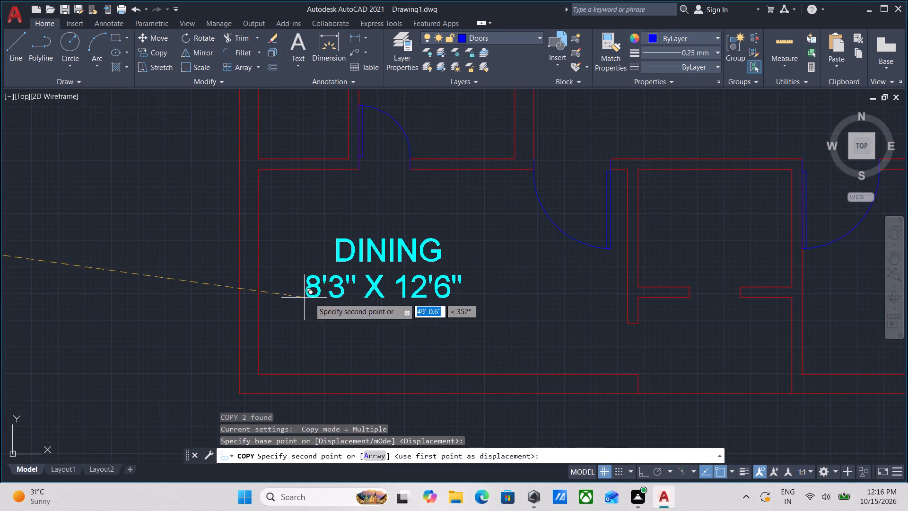
click(324, 303)
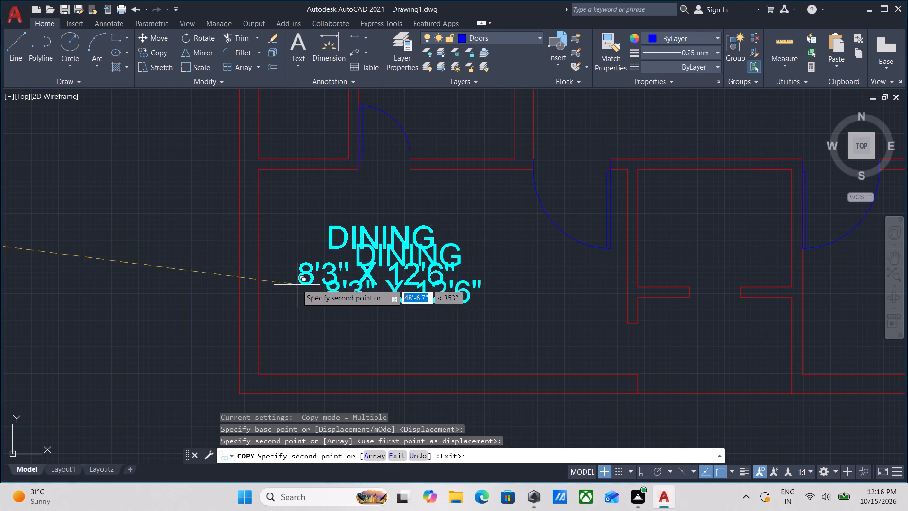
key(Escape)
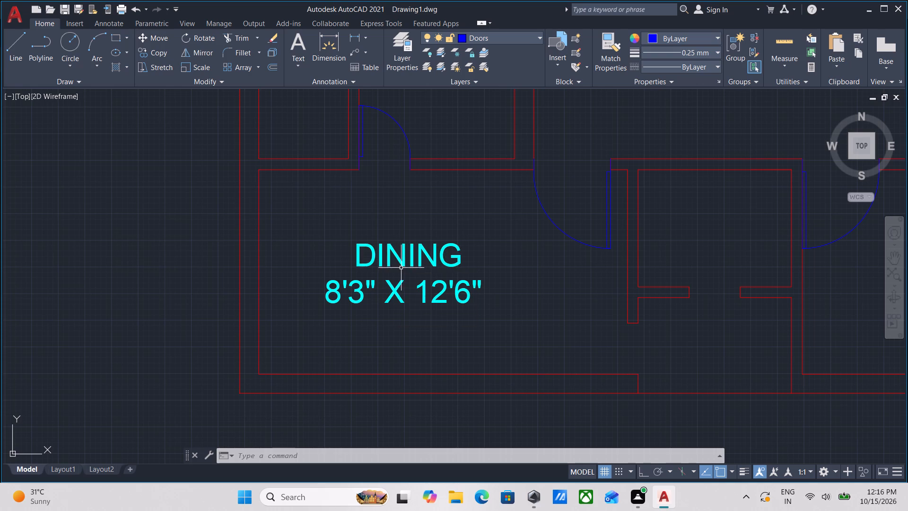
Measure the width and depth of the new plan's large southwest room holding the DINING label.
scroll(441, 246, down, 2)
middle_drag(409, 250, 402, 278)
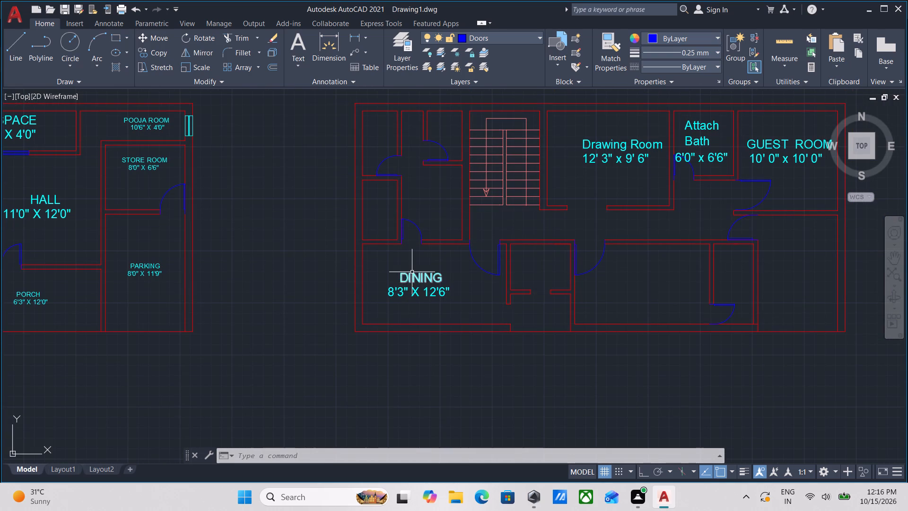
key(m)
text(ea)
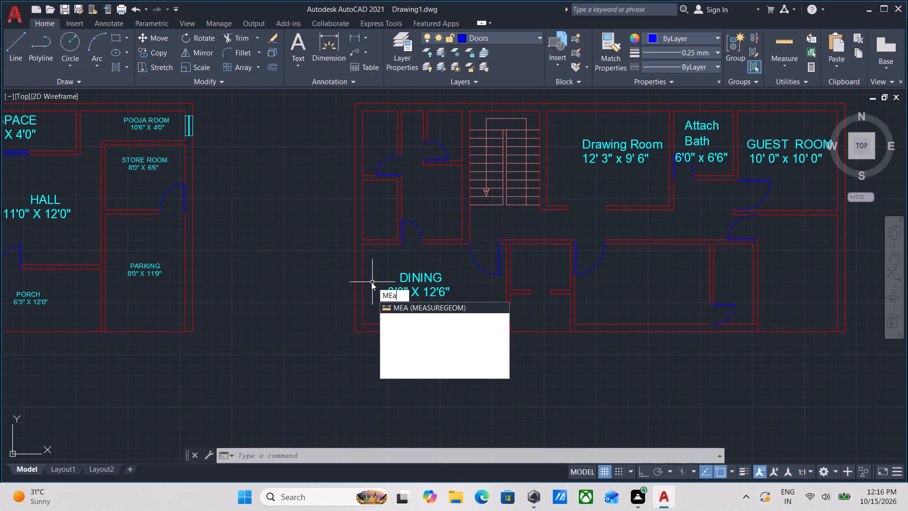
key(Return)
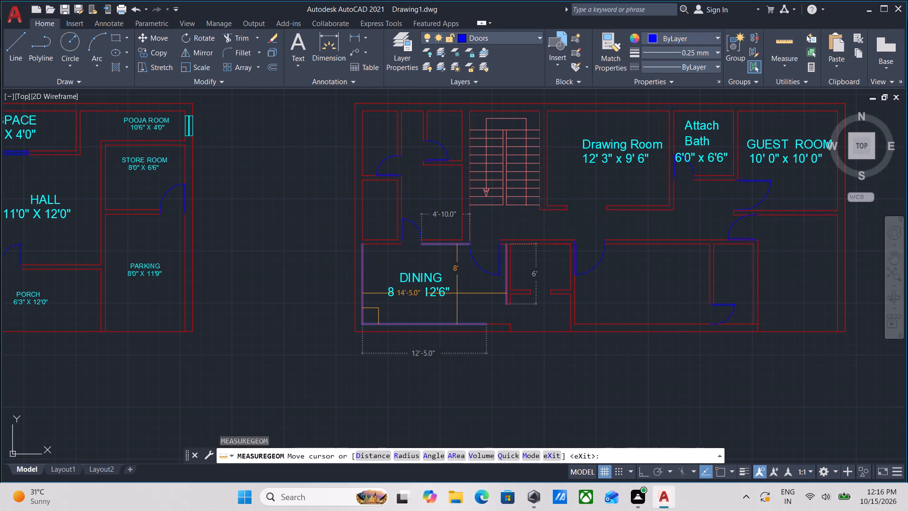
scroll(457, 293, up, 1)
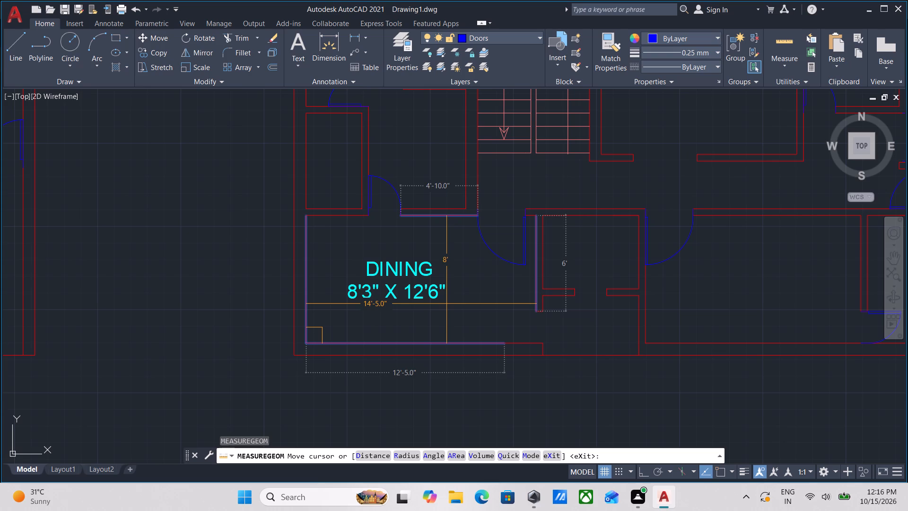
key(Escape)
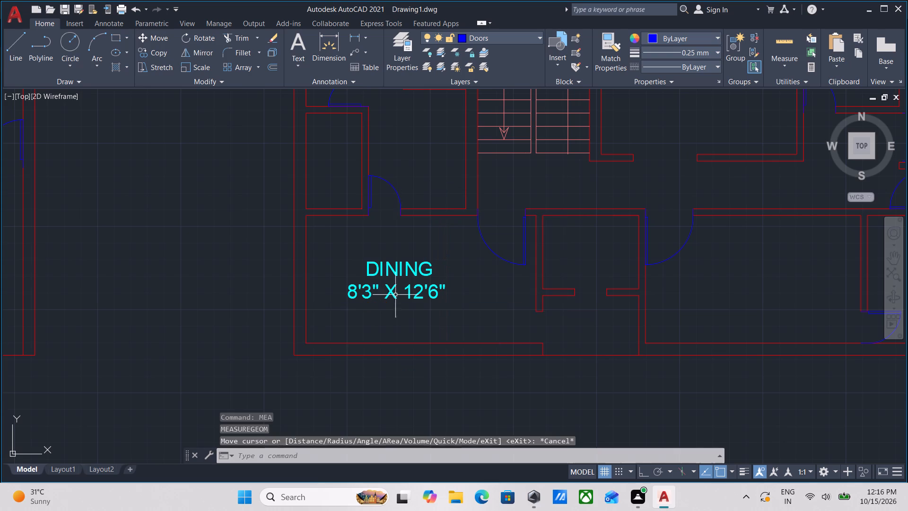
Rename the DINING copy in the new plan's southwest room as Bed room.
scroll(378, 286, up, 2)
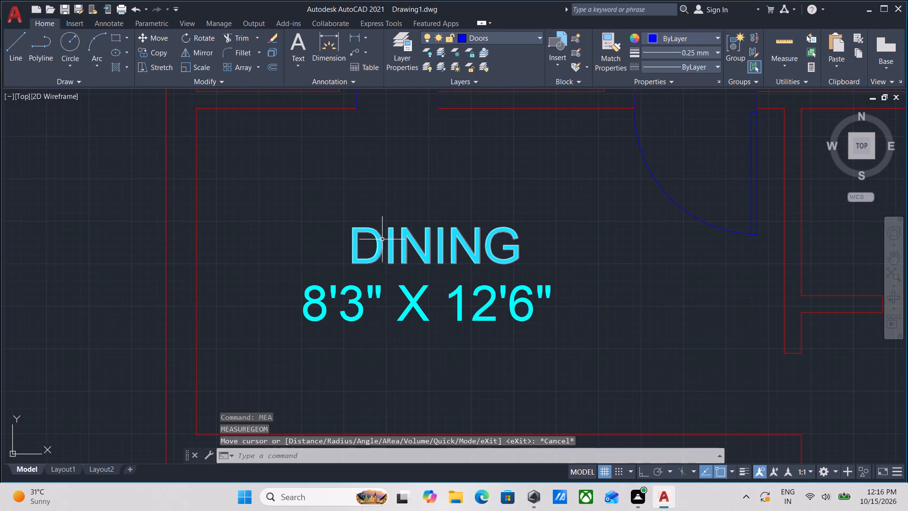
double_click(380, 240)
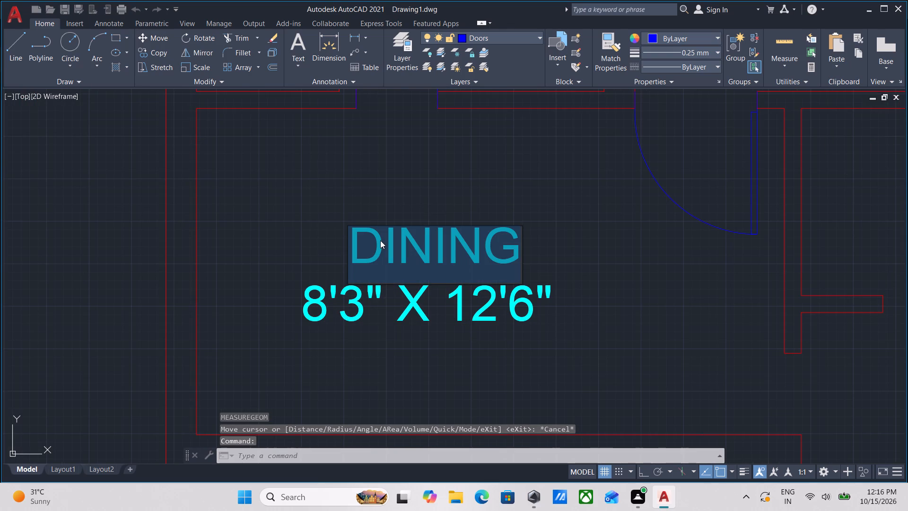
text(bed)
key(BackSpace)
key(BackSpace)
key(BackSpace)
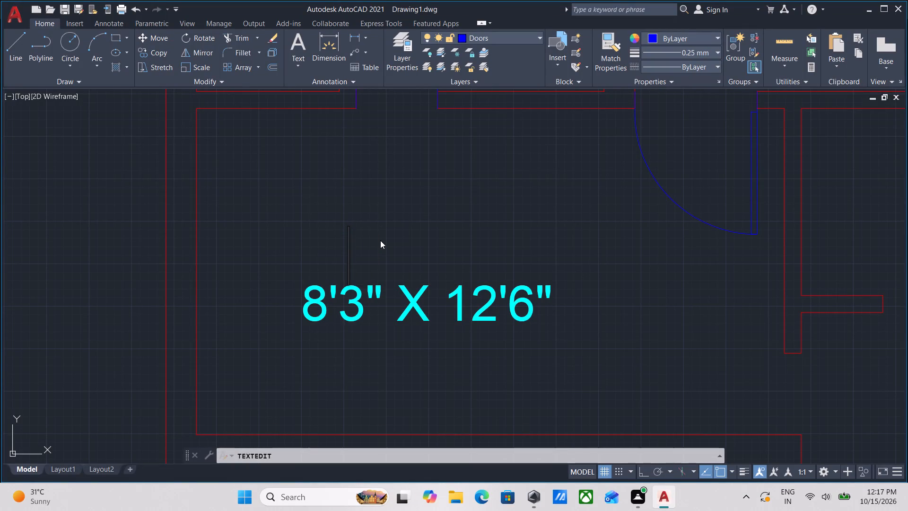
key(b)
text(ed)
key(space)
text(room)
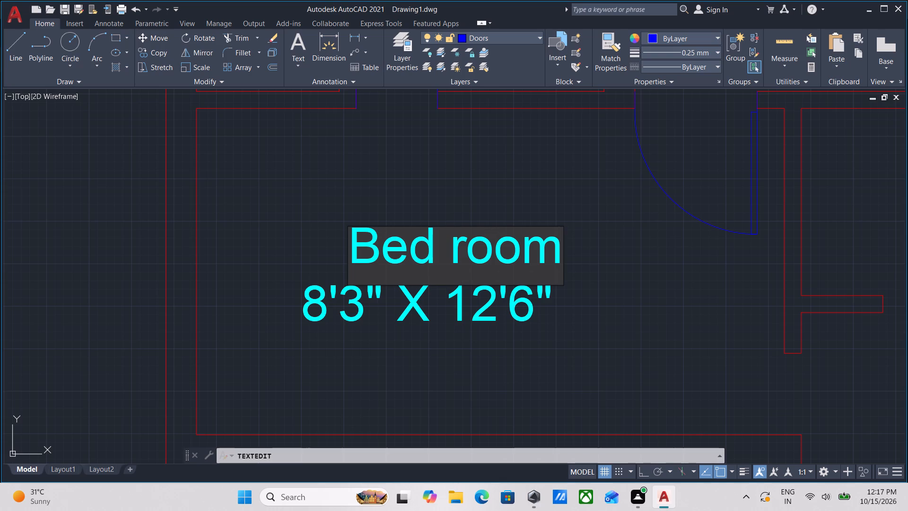
key(Return)
key(Return)
Change the size text below Bed room to 14'5" x 8'0".
double_click(357, 299)
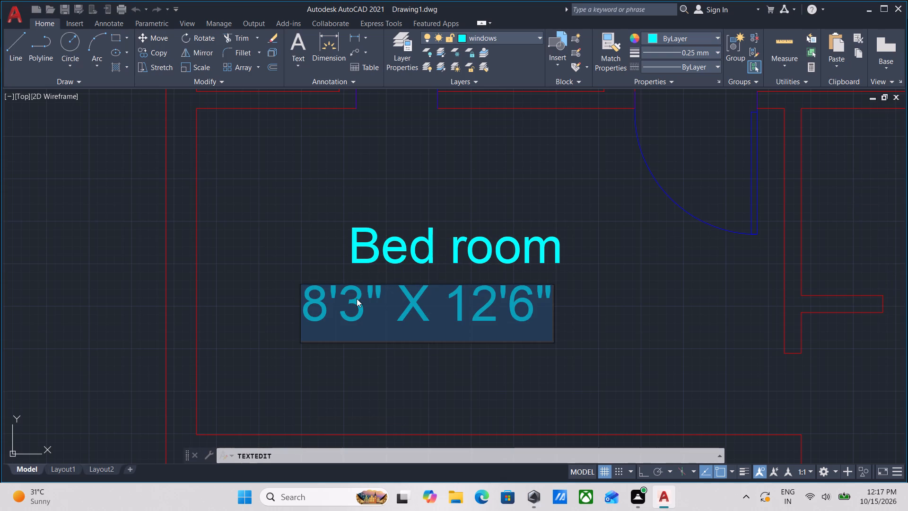
key(1)
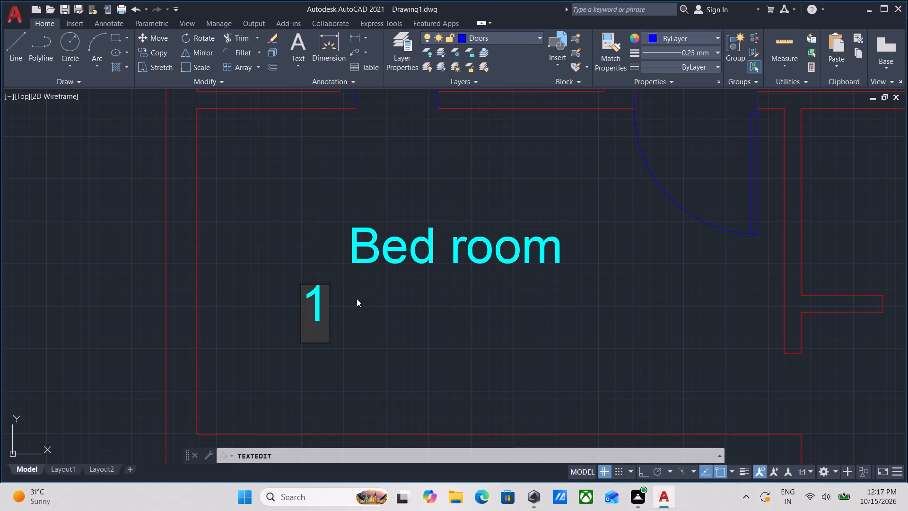
text(4'5)
text(" x)
key(space)
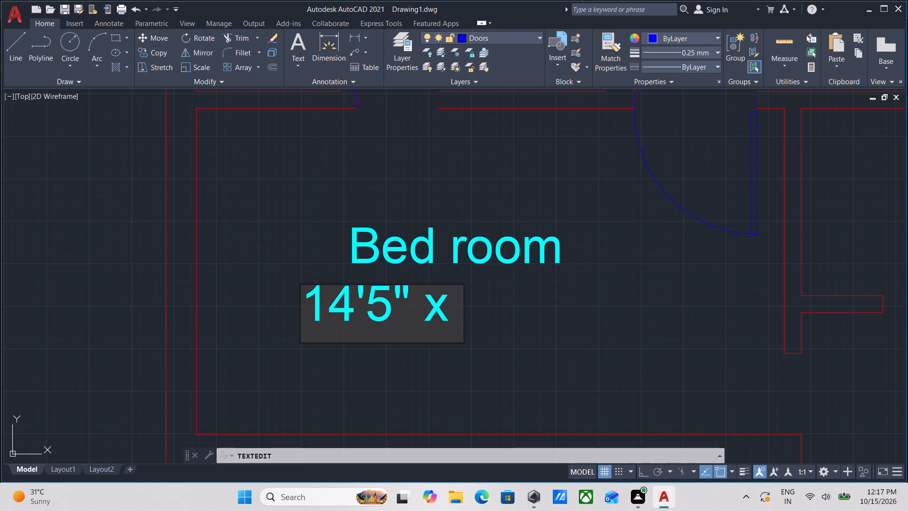
text(8')
text(0")
key(Return)
key(Return)
Copy the existing plan's WASHROOM name and size text into the small room east of Bed room and the space directly south of it.
scroll(358, 299, down, 1)
scroll(419, 307, down, 1)
middle_drag(419, 307, 321, 314)
scroll(323, 315, down, 2)
middle_drag(323, 315, 384, 306)
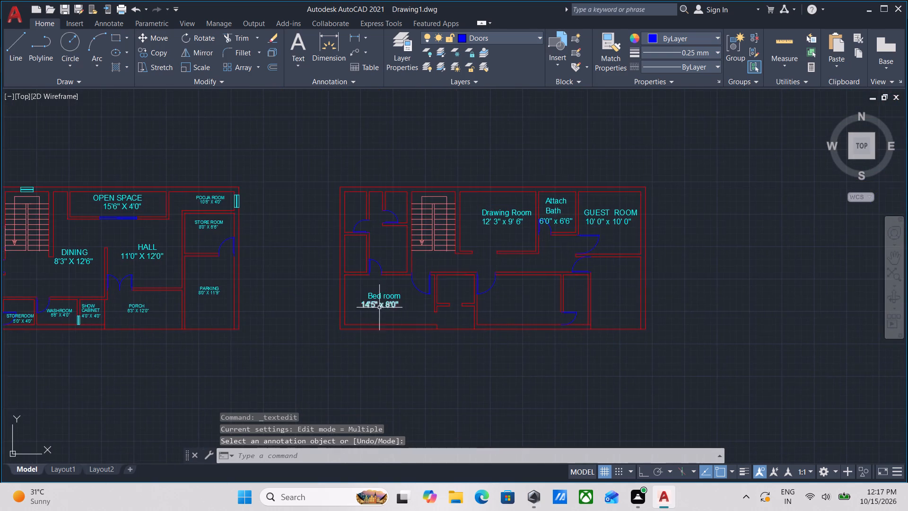
scroll(442, 305, up, 2)
middle_drag(373, 311, 525, 312)
scroll(413, 311, down, 1)
scroll(526, 312, up, 1)
scroll(463, 321, down, 1)
middle_drag(462, 321, 540, 322)
middle_drag(340, 317, 475, 318)
middle_drag(171, 273, 316, 259)
scroll(310, 310, up, 3)
middle_drag(291, 329, 337, 308)
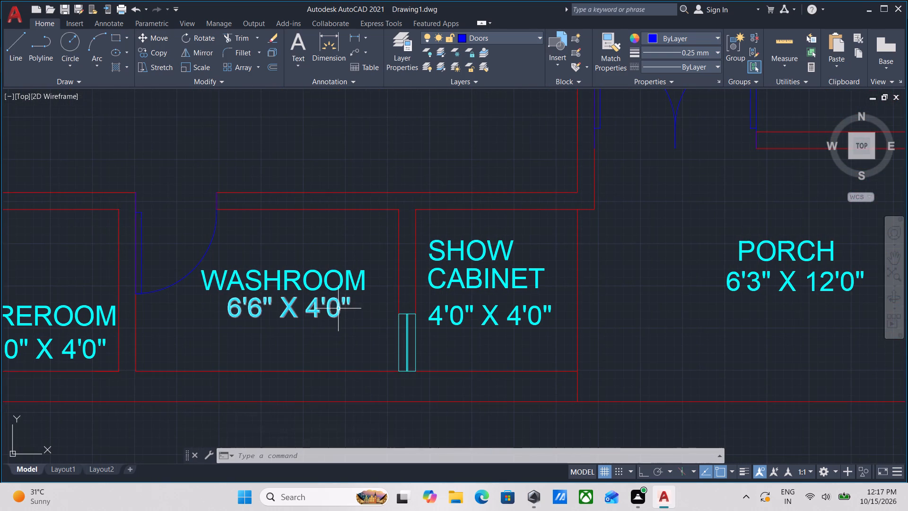
scroll(339, 330, down, 1)
click(337, 340)
click(307, 282)
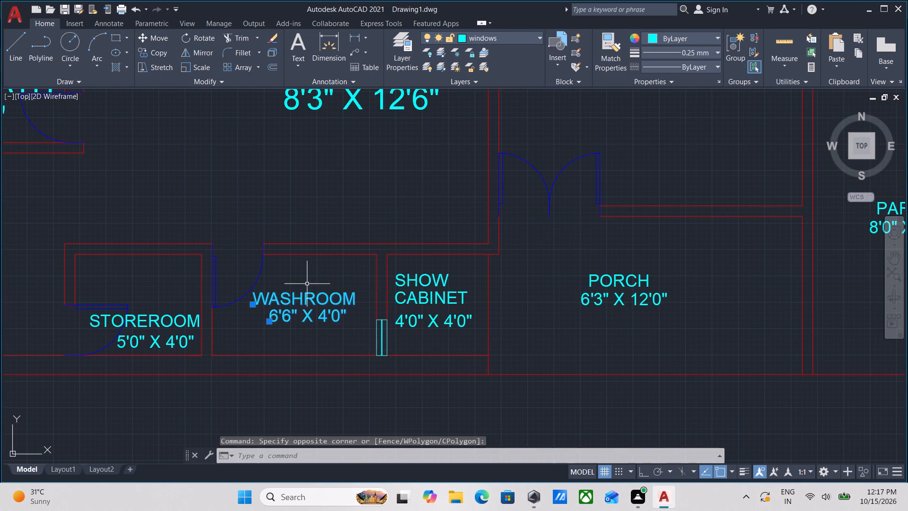
middle_drag(315, 300, 321, 331)
text(co)
key(Return)
click(257, 326)
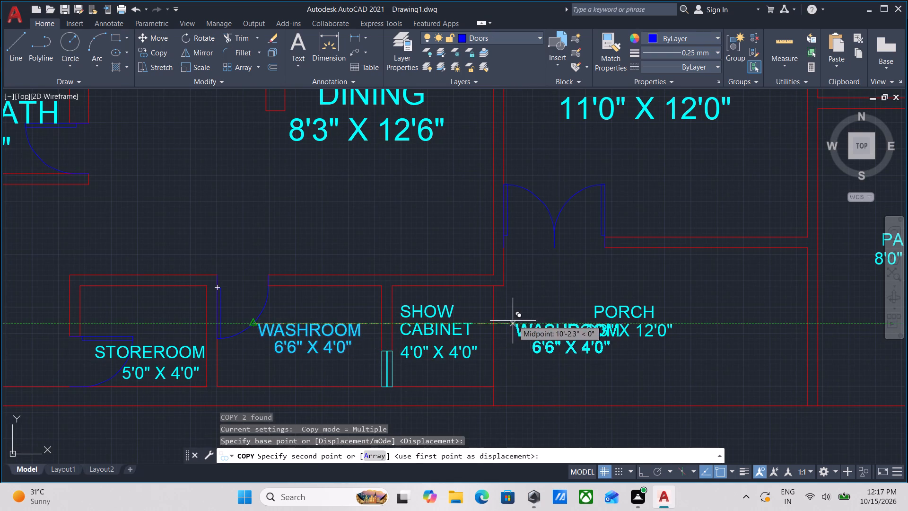
middle_drag(513, 318, 96, 266)
scroll(464, 284, down, 1)
middle_drag(464, 284, 93, 260)
middle_drag(371, 272, 149, 292)
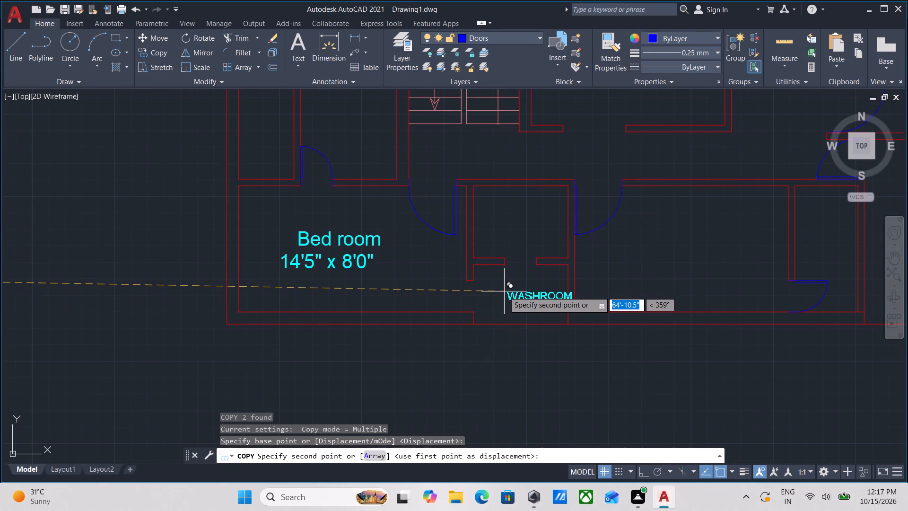
scroll(504, 291, up, 2)
scroll(448, 273, down, 1)
middle_drag(448, 273, 385, 289)
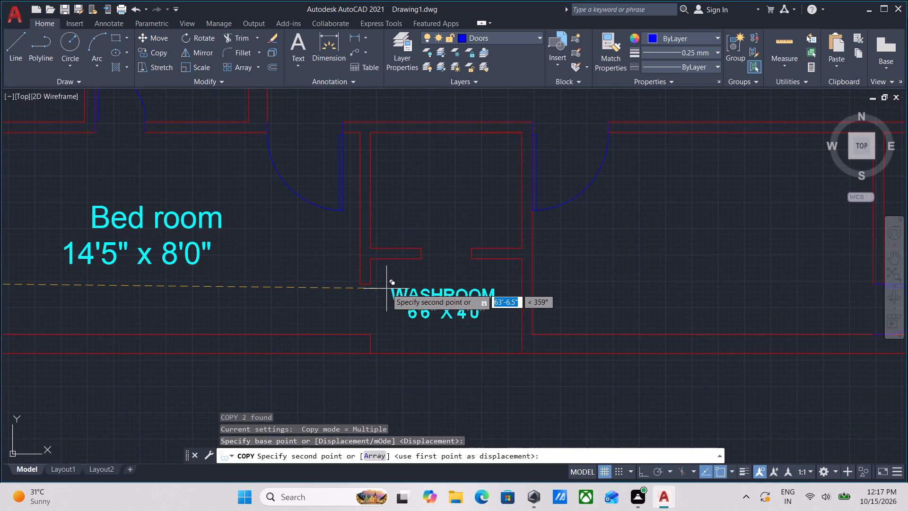
middle_drag(395, 234, 368, 327)
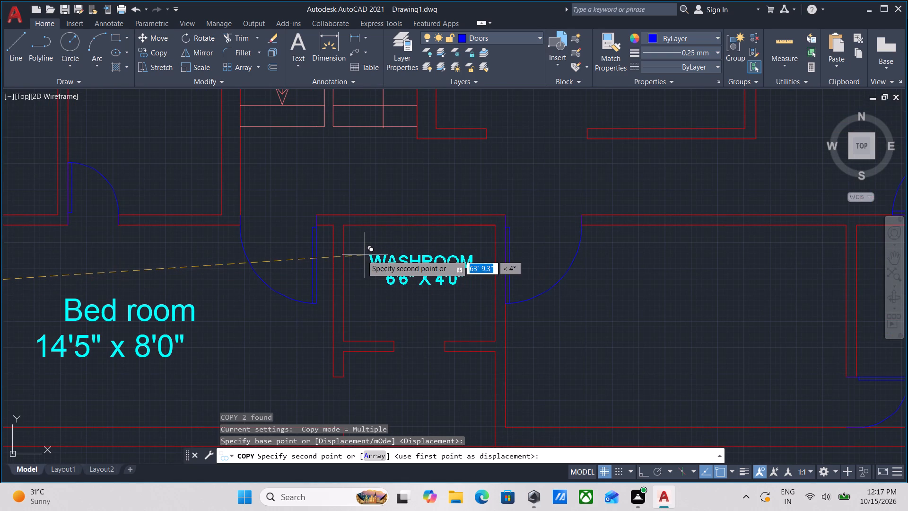
click(362, 255)
middle_drag(381, 323, 384, 256)
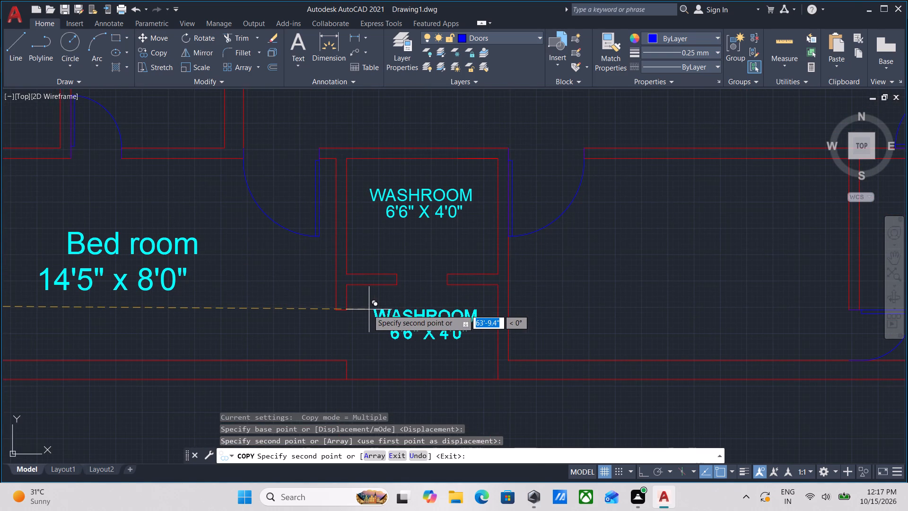
click(368, 309)
key(Escape)
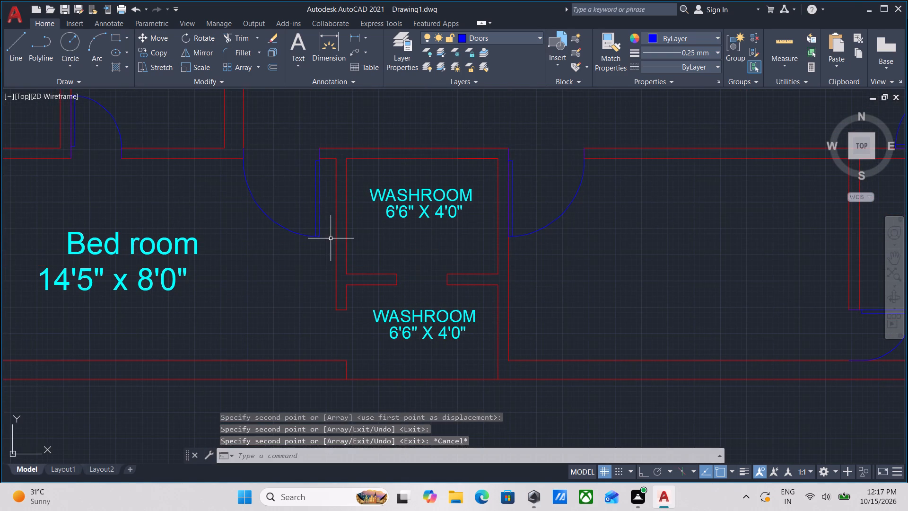
Measure the width and depth of the small room holding the northern WASHROOM copy.
middle_drag(331, 238, 318, 300)
text(mea)
key(Return)
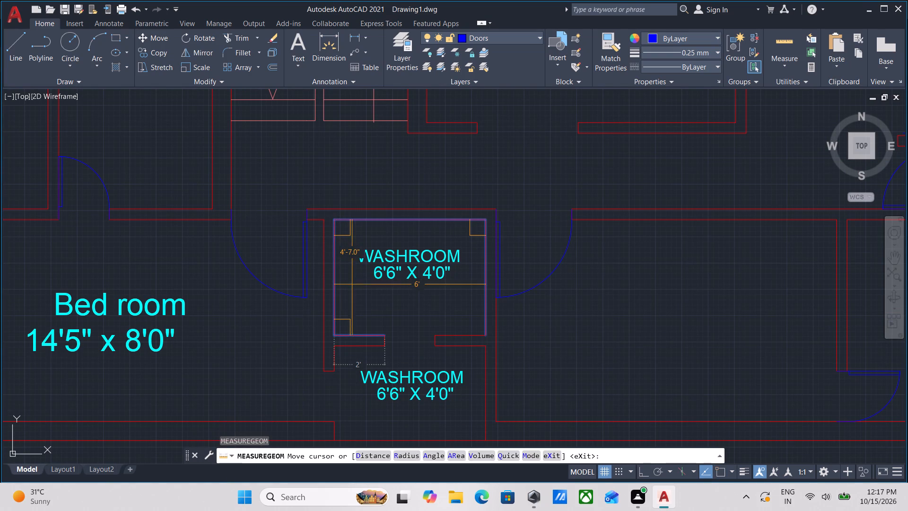
scroll(352, 287, up, 2)
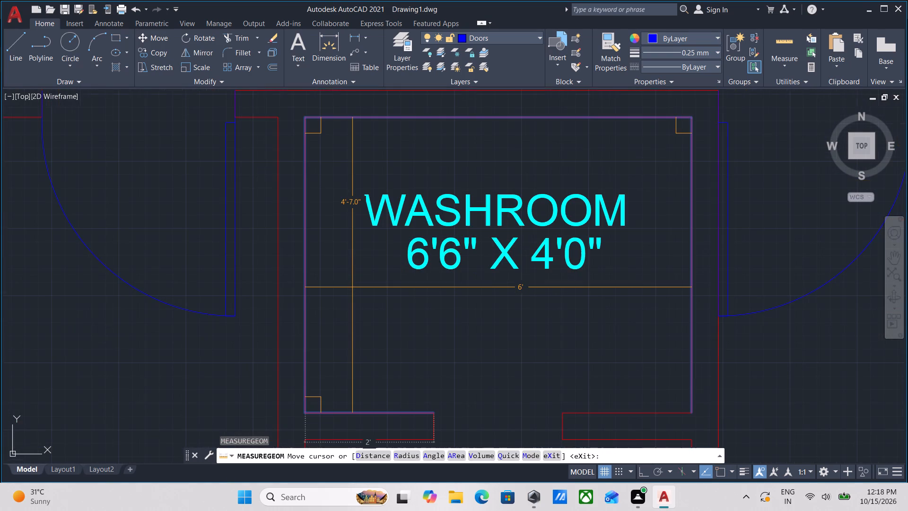
scroll(348, 288, down, 1)
middle_drag(348, 288, 348, 320)
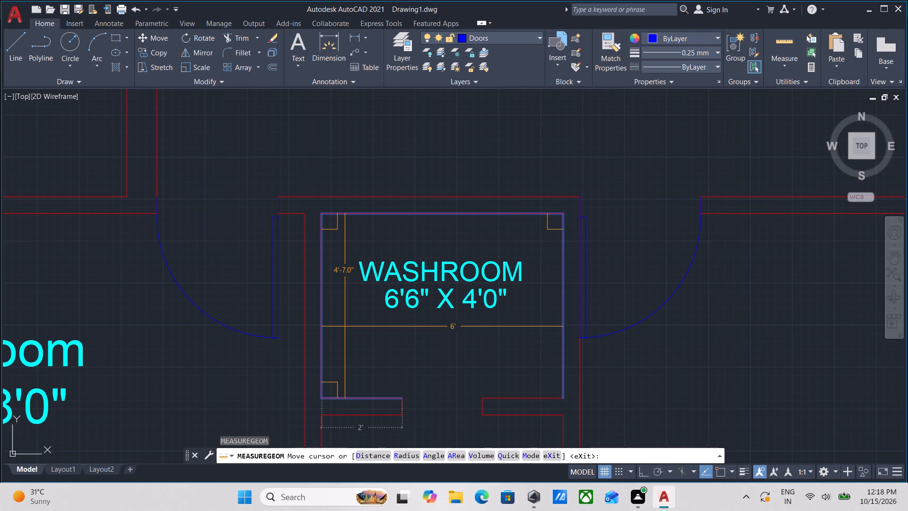
key(Escape)
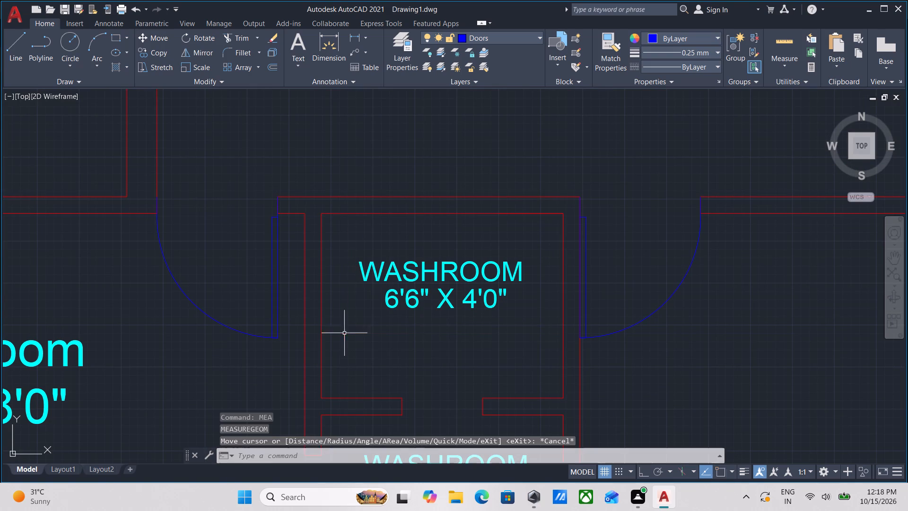
Rename the northern WASHROOM copy in the small room east of Bed room as CUP BOARD.
double_click(381, 266)
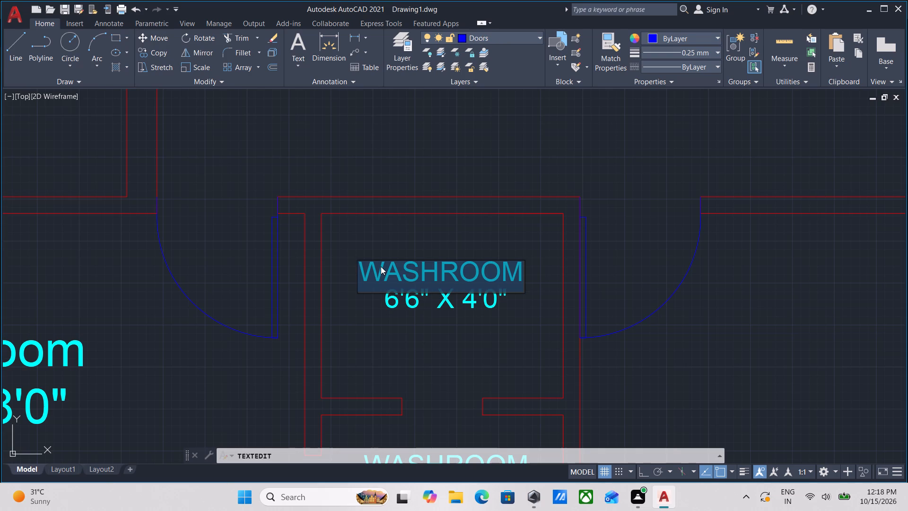
text(ba)
key(BackSpace)
key(BackSpace)
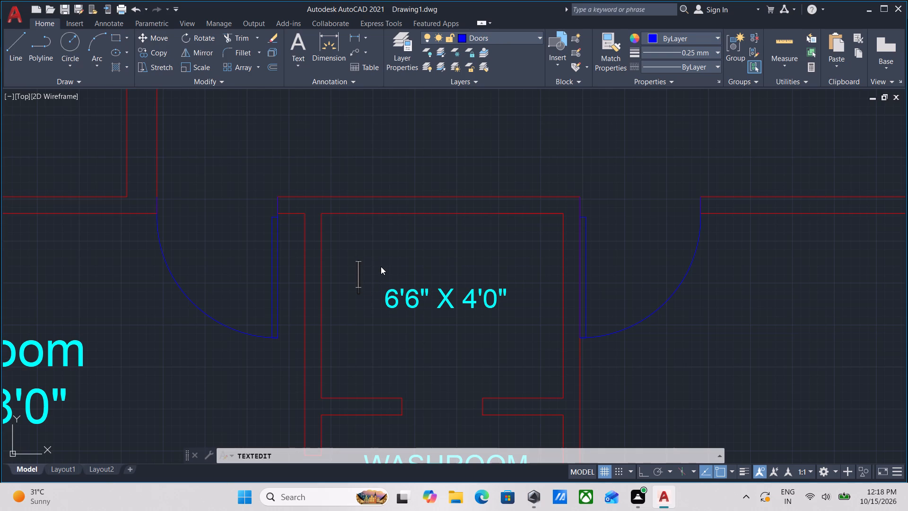
key(b)
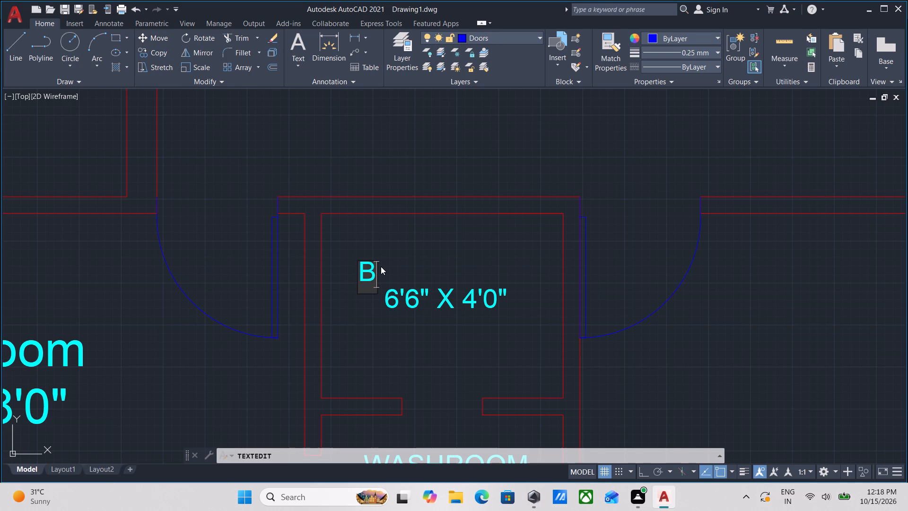
key(a)
key(BackSpace)
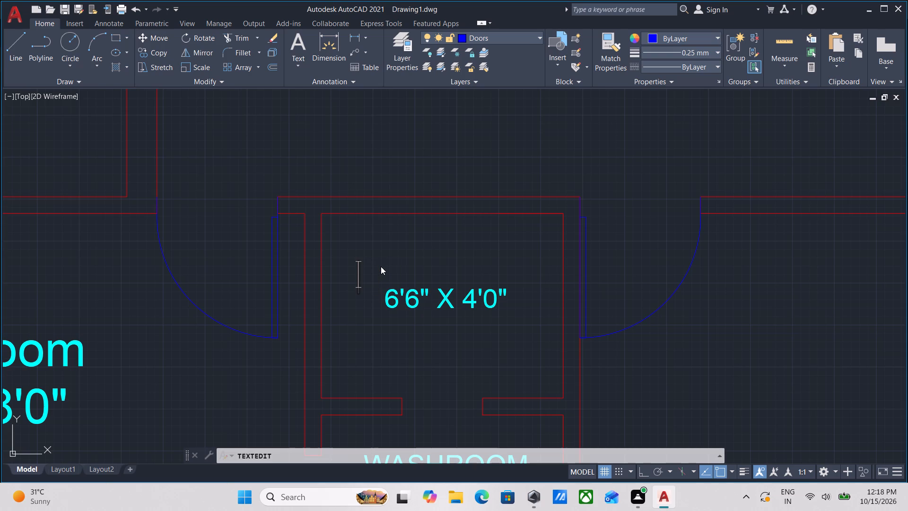
key(c)
text(up)
key(BackSpace)
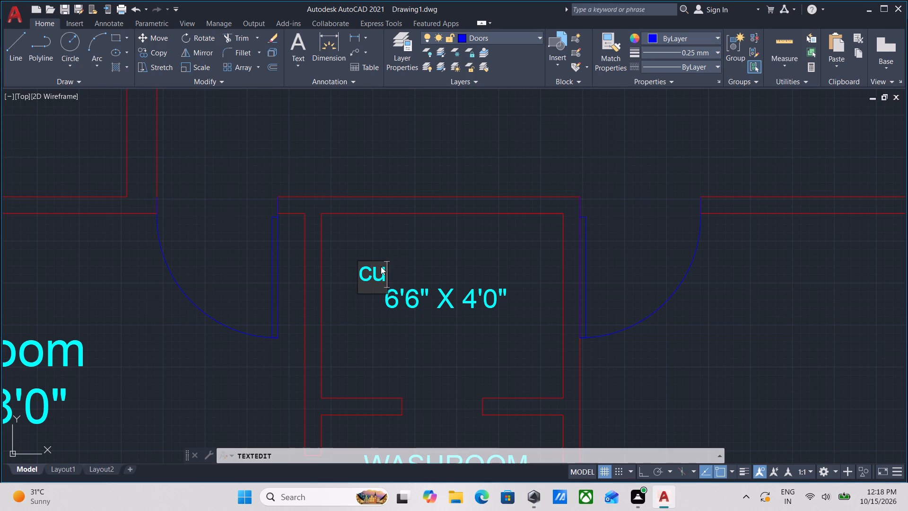
key(BackSpace)
key(BackSpace)
key(c)
key(u)
key(p)
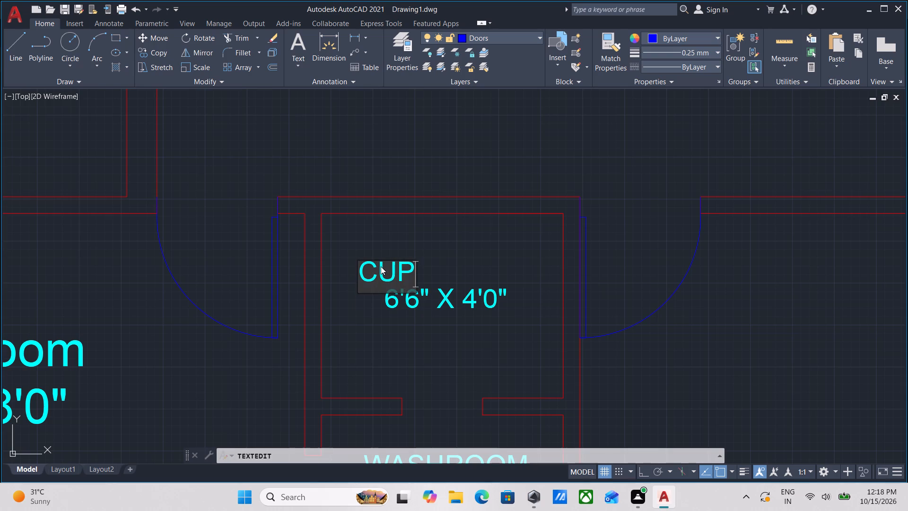
key(space)
key(o)
key(BackSpace)
key(BackSpace)
key(space)
text(BOARS)
key(BackSpace)
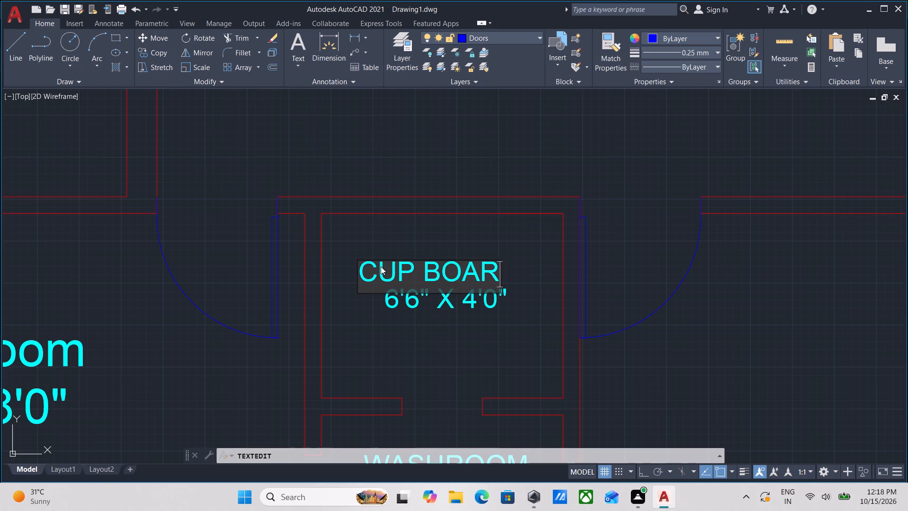
key(d)
key(Return)
key(Return)
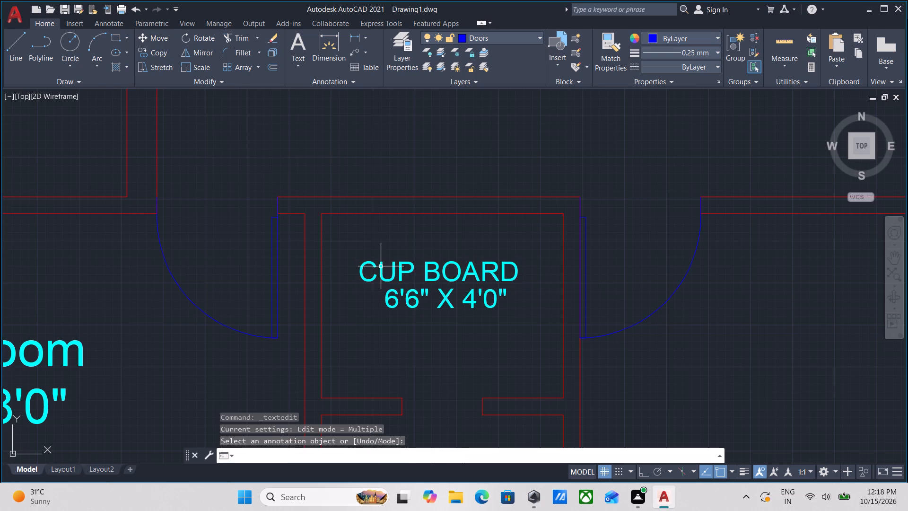
Measure the width and depth of the CUP BOARD room again.
double_click(393, 305)
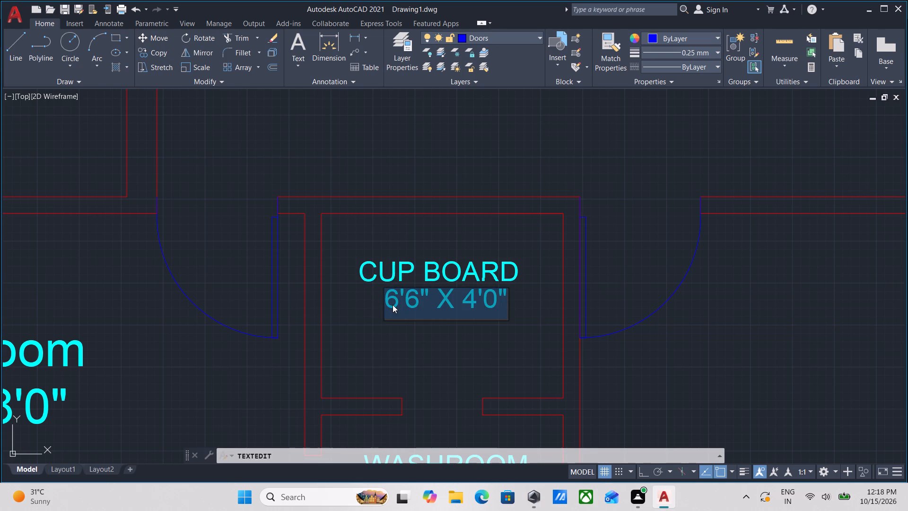
key(Escape)
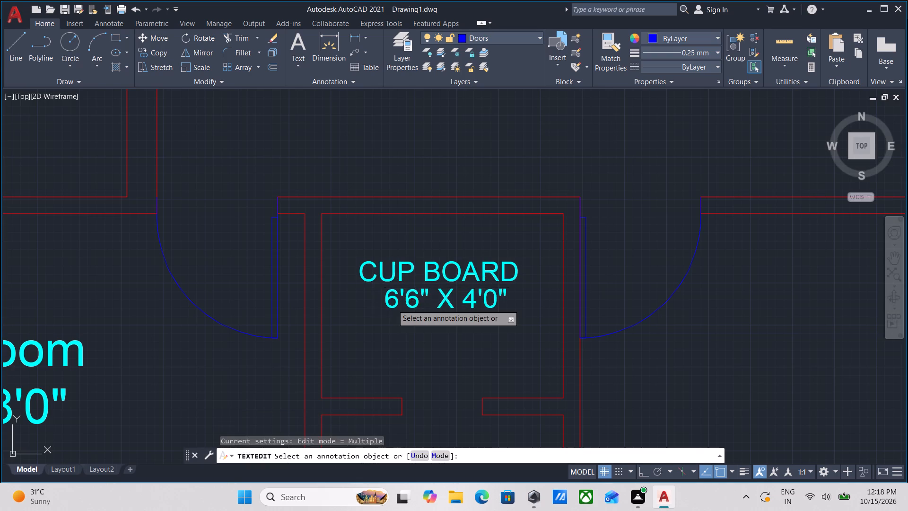
scroll(375, 313, up, 2)
key(Escape)
text(MEA)
key(Return)
scroll(368, 314, down, 2)
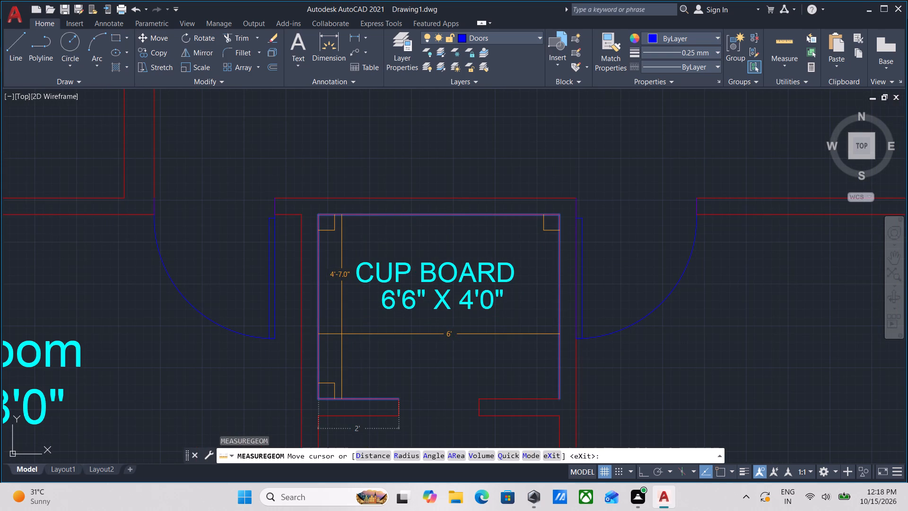
scroll(341, 334, up, 1)
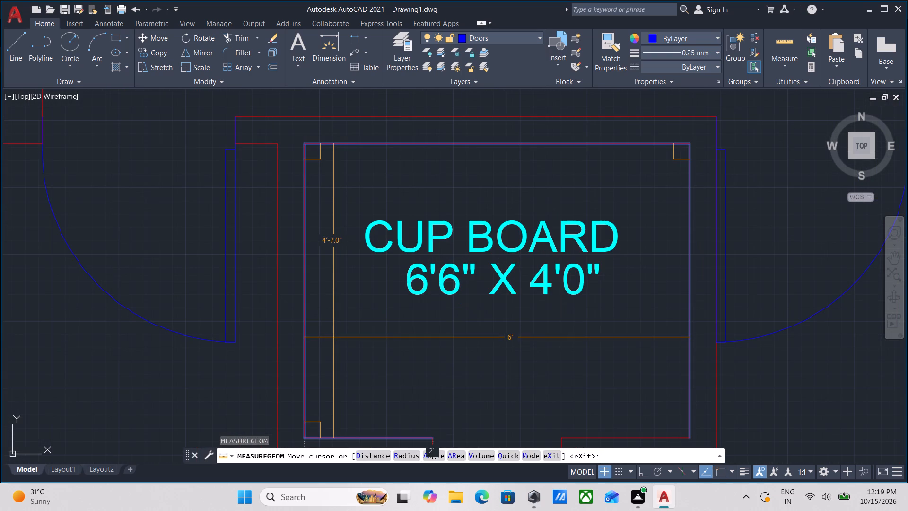
scroll(333, 337, down, 1)
middle_drag(333, 337, 328, 351)
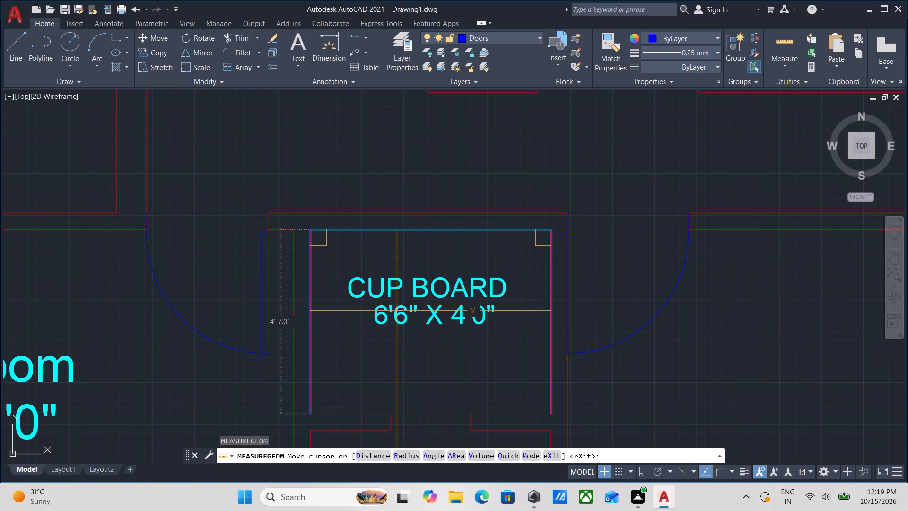
key(Escape)
Change the size text below CUP BOARD to 4'7" X 6'0".
double_click(379, 315)
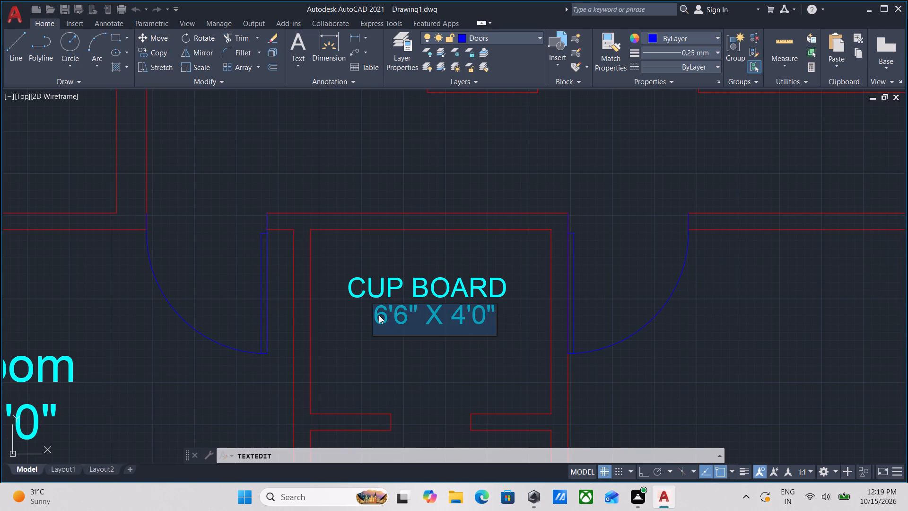
click(388, 313)
key(BackSpace)
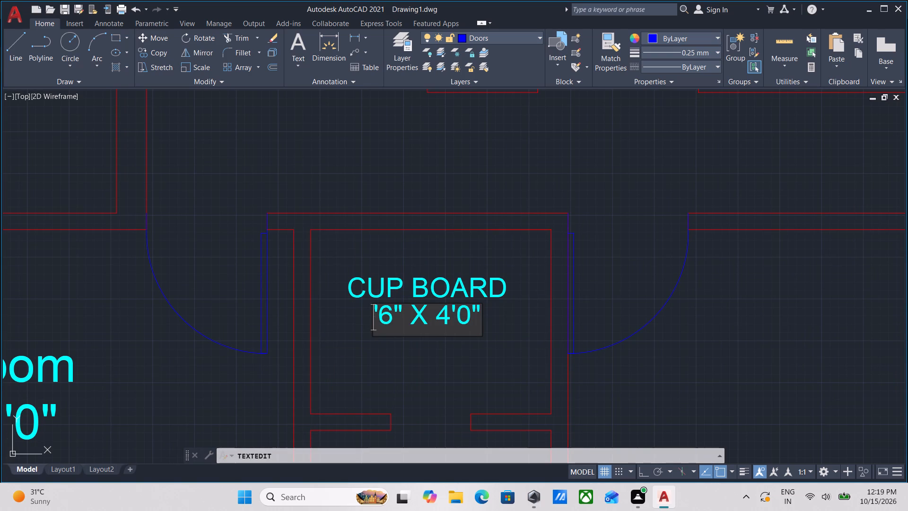
key(4)
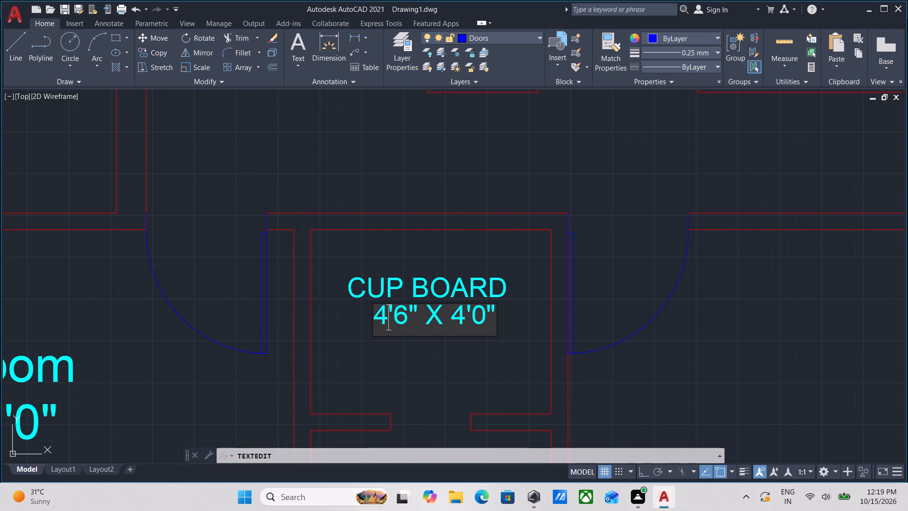
click(402, 313)
key(BackSpace)
key(7)
click(464, 316)
key(BackSpace)
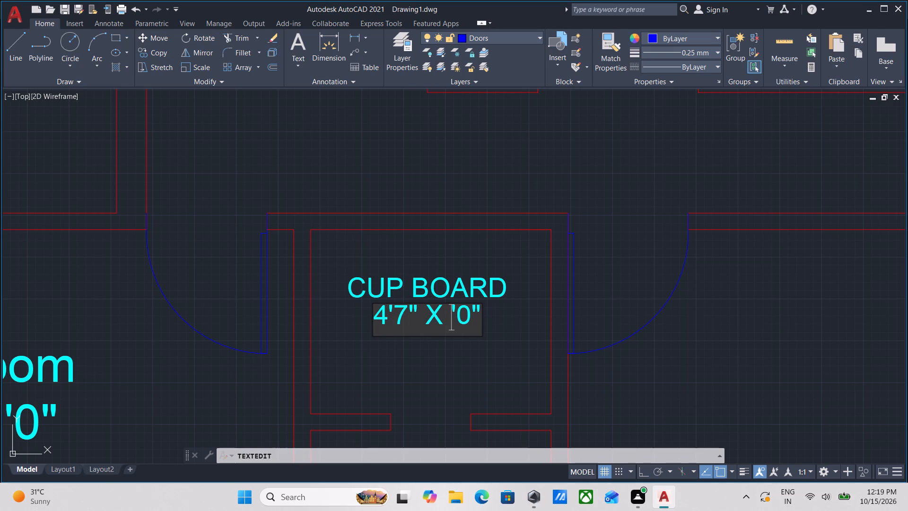
key(6)
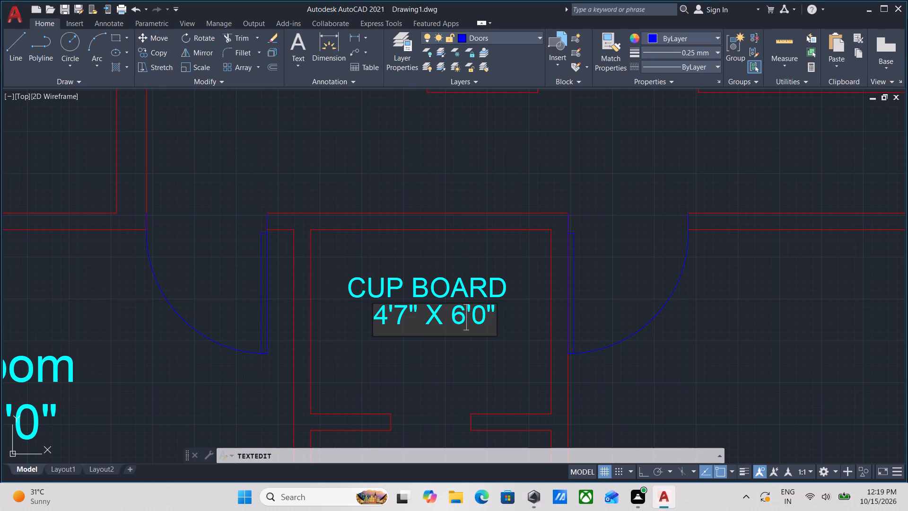
key(Return)
key(Return)
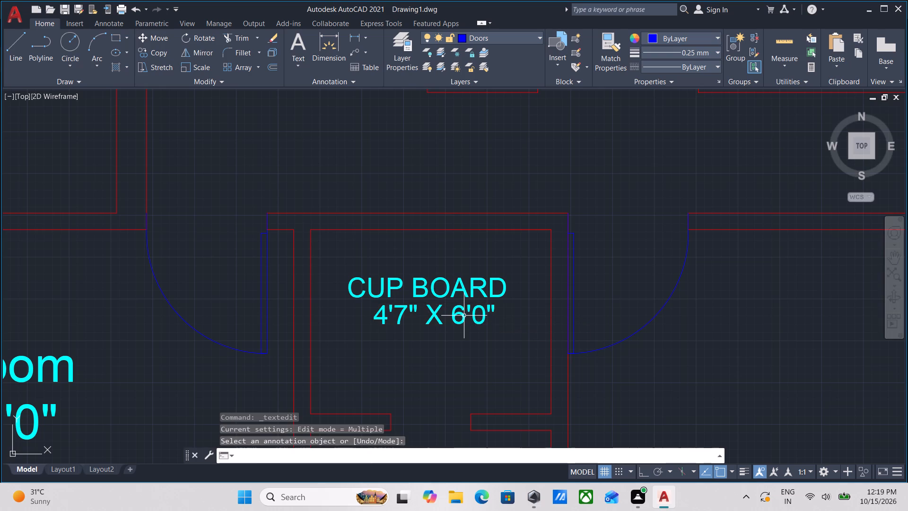
Rename the WASHROOM copy in the space directly south of CUP BOARD as BALCONY.
scroll(464, 316, down, 2)
middle_drag(464, 316, 464, 287)
middle_drag(463, 341, 466, 292)
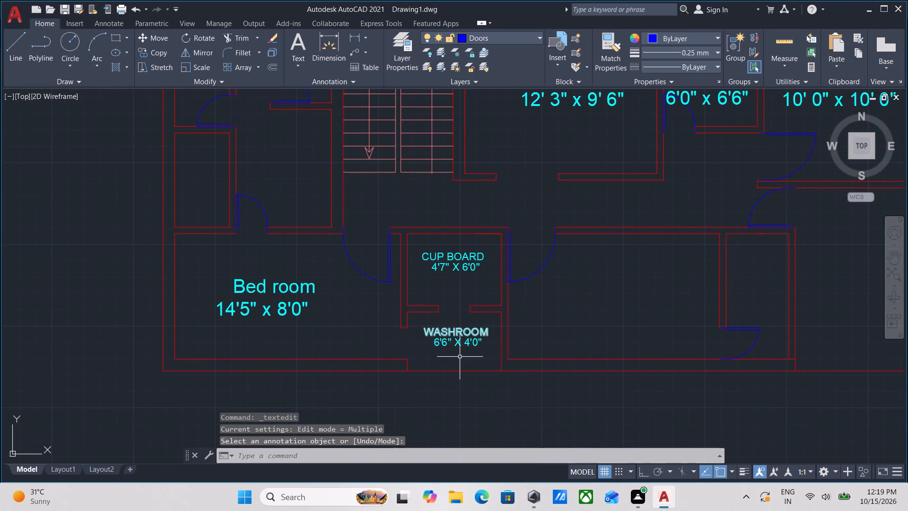
scroll(460, 361, up, 2)
double_click(435, 283)
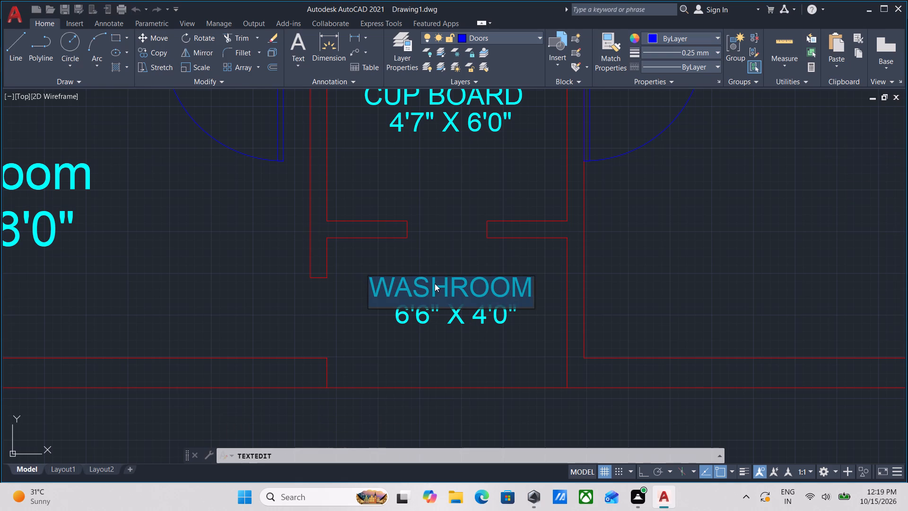
text(BA)
text(LCONY)
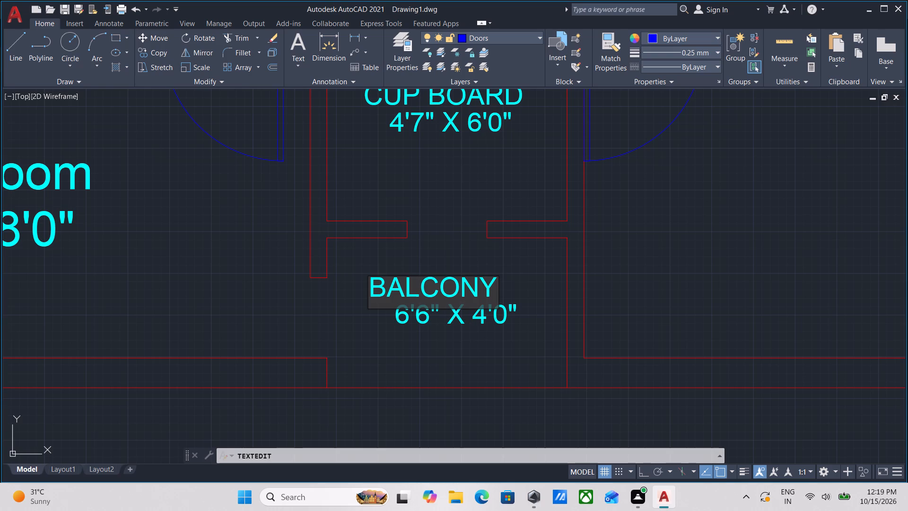
key(Return)
key(Return)
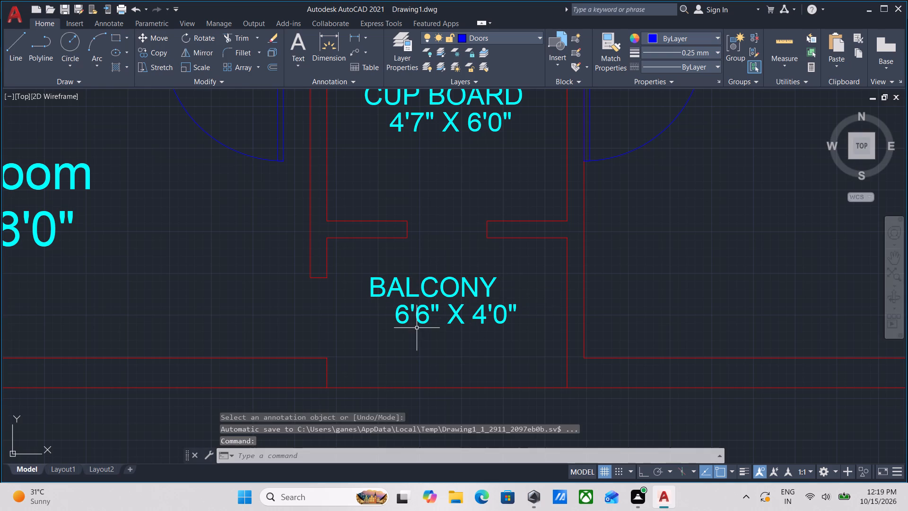
Change the size text below BALCONY to 6'0" X 3'0".
double_click(418, 316)
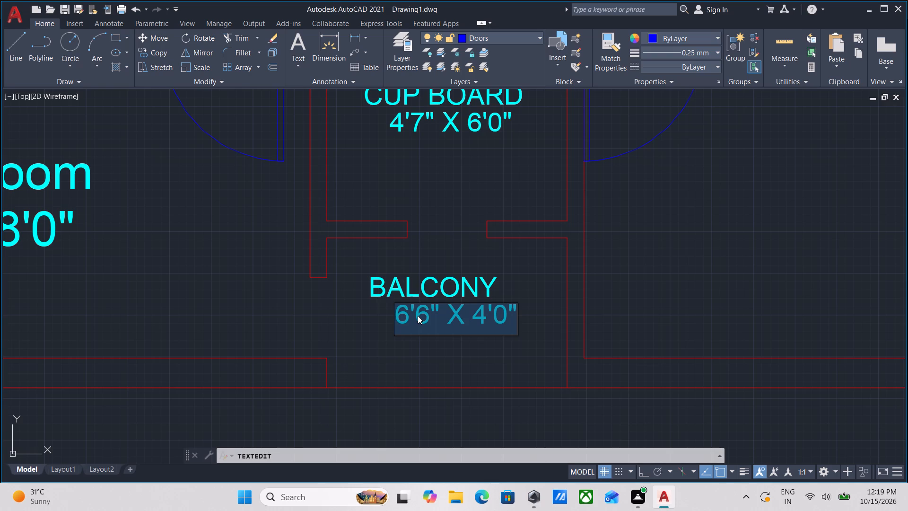
key(6)
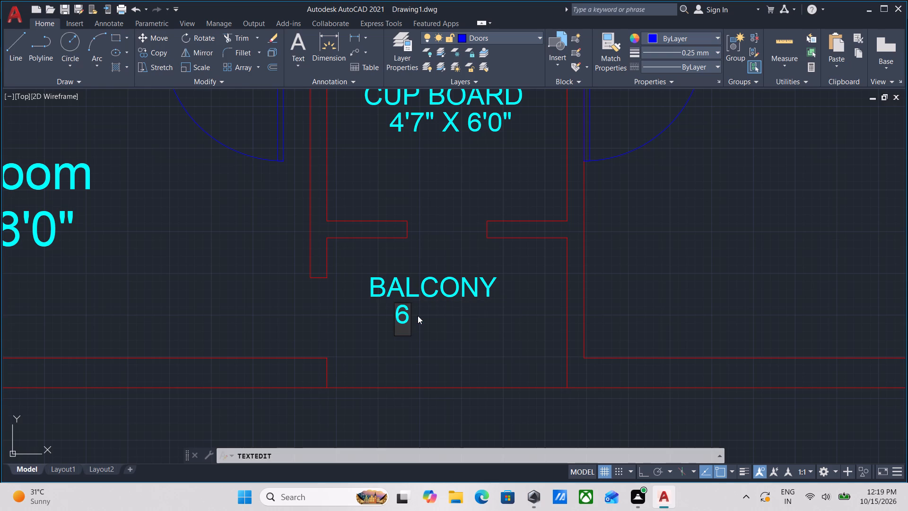
key(apostrophe)
key(0)
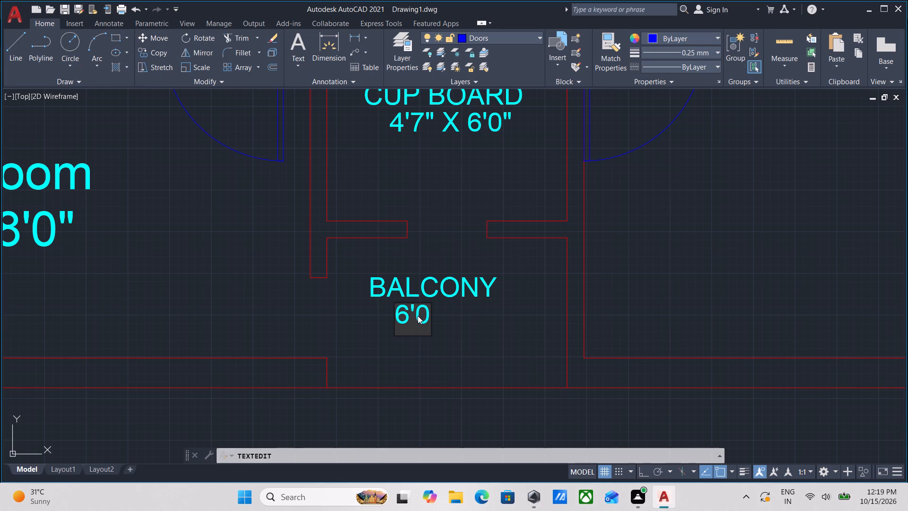
key(shift+quotedbl)
key(space)
text(X)
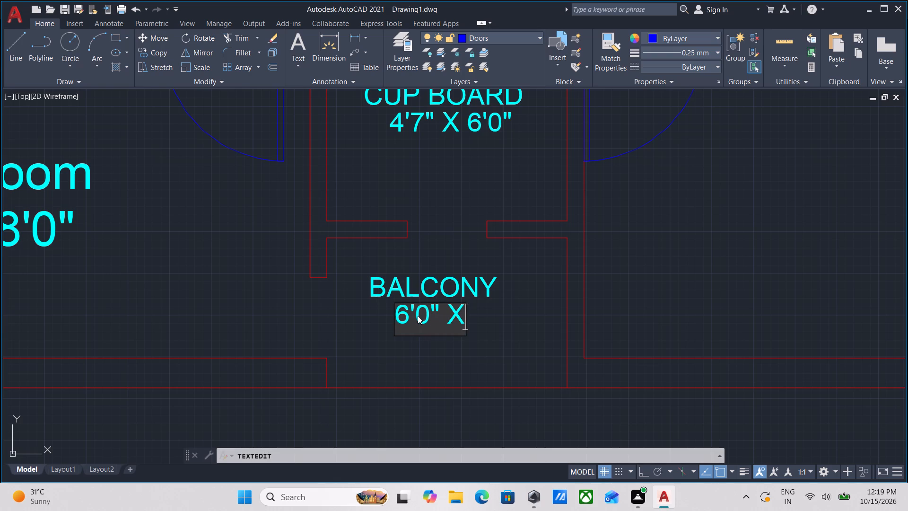
key(space)
key(3)
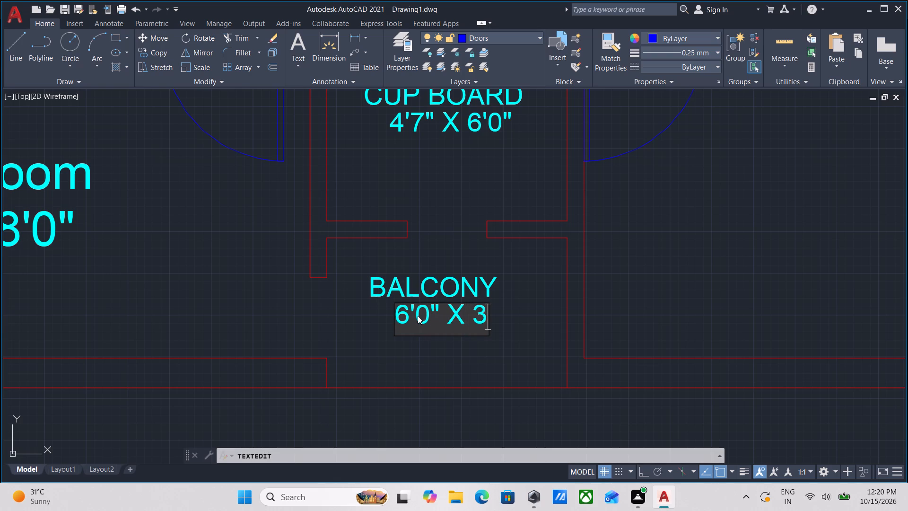
key(apostrophe)
text(0")
key(Return)
key(Return)
Move the balcony's size text slightly west so it lines up beneath the BALCONY name.
scroll(418, 316, down, 2)
middle_drag(421, 321, 409, 334)
scroll(408, 334, up, 3)
click(409, 335)
click(370, 299)
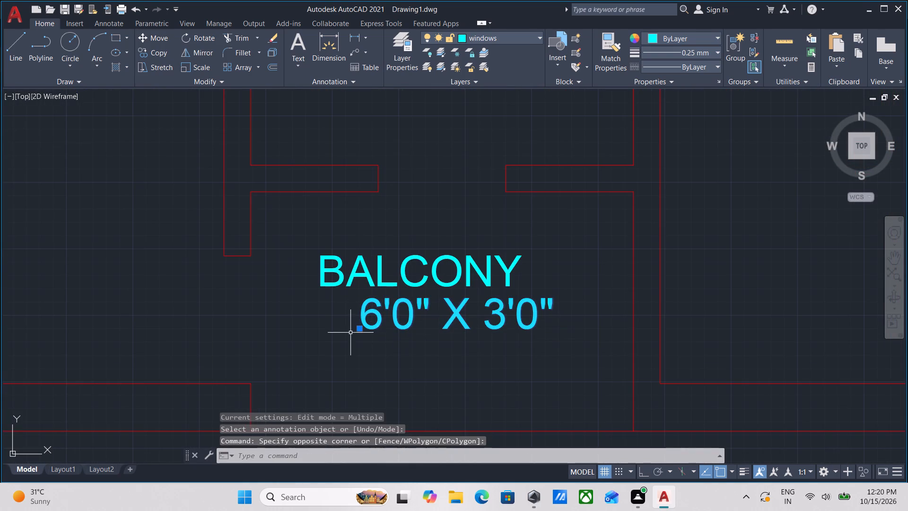
click(358, 329)
click(323, 330)
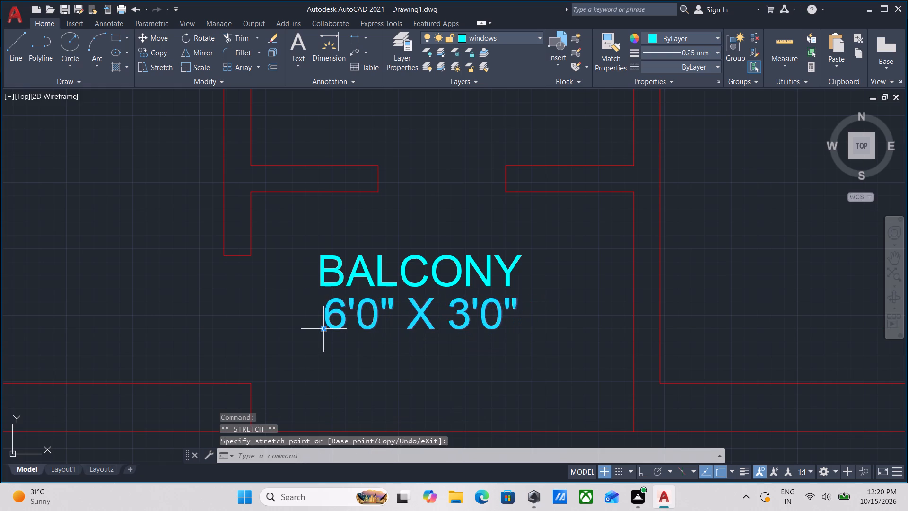
key(Escape)
Copy the BALCONY name and its size text into the middle of the large room to the east.
scroll(324, 330, down, 2)
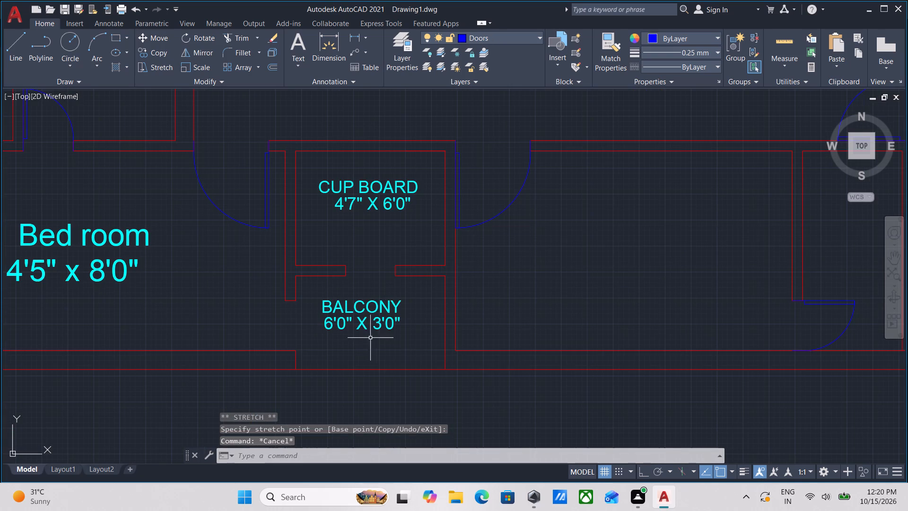
click(389, 352)
click(321, 289)
middle_drag(342, 300, 342, 321)
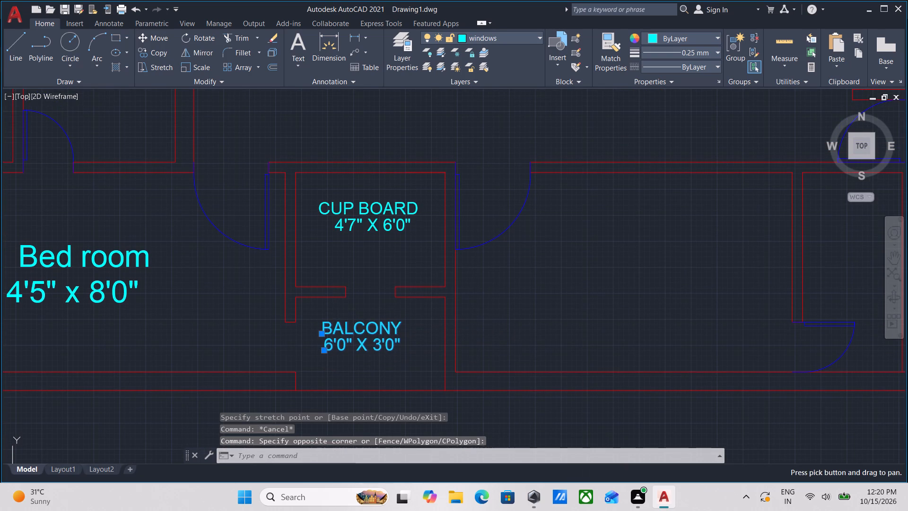
text(CO)
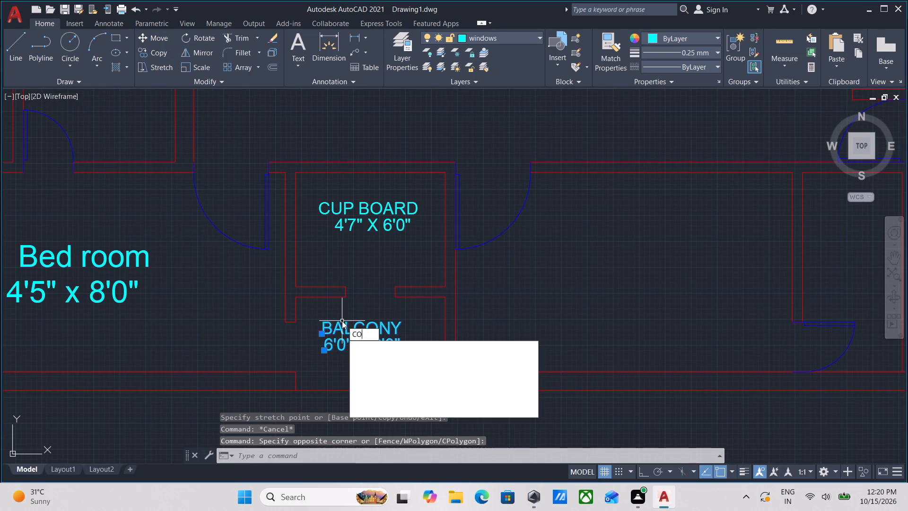
key(Return)
click(325, 330)
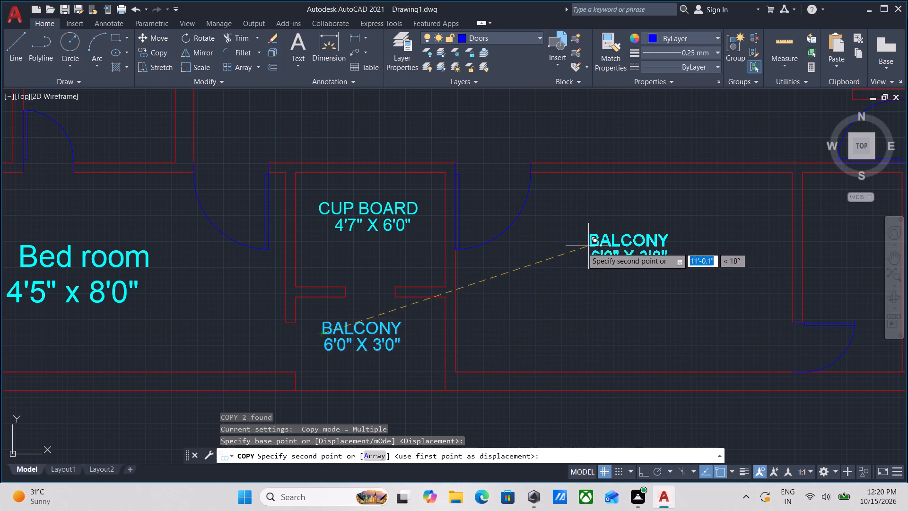
middle_drag(579, 248, 515, 275)
click(500, 288)
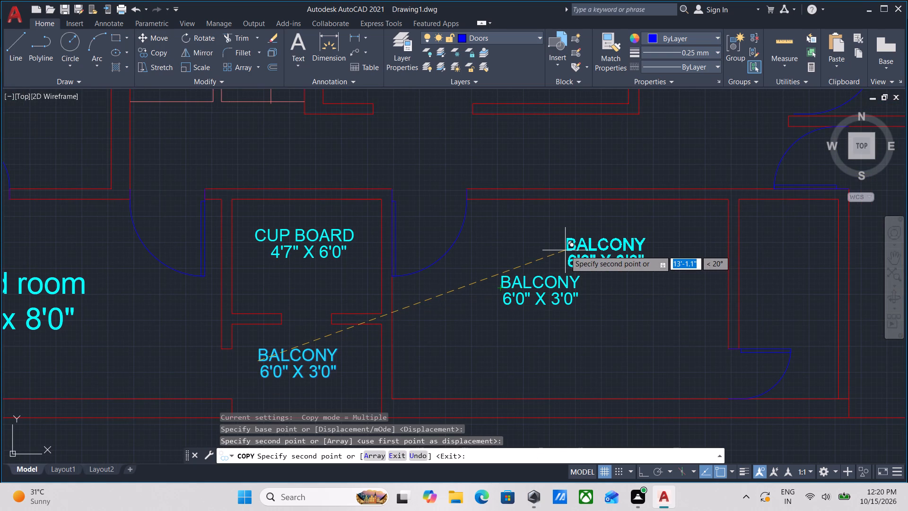
key(Escape)
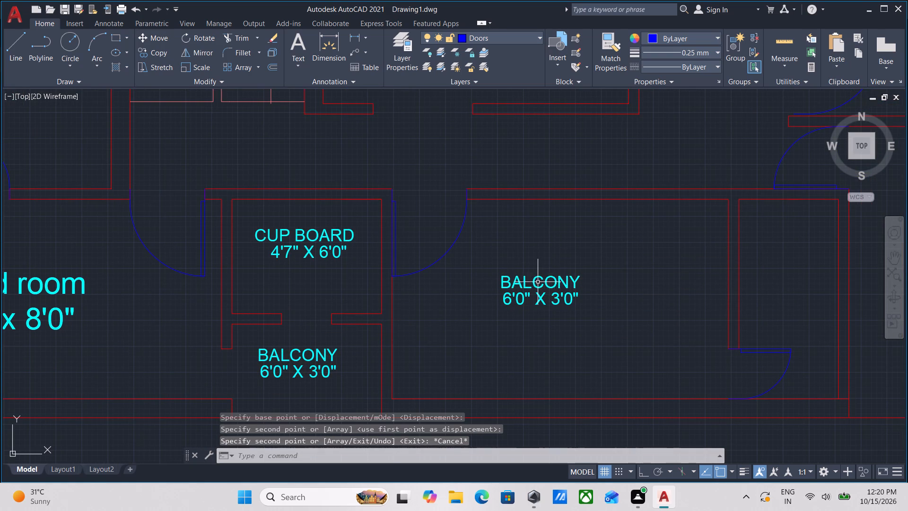
Rename the BALCONY copy in the large eastern room as BEDROOM.
click(538, 284)
double_click(524, 279)
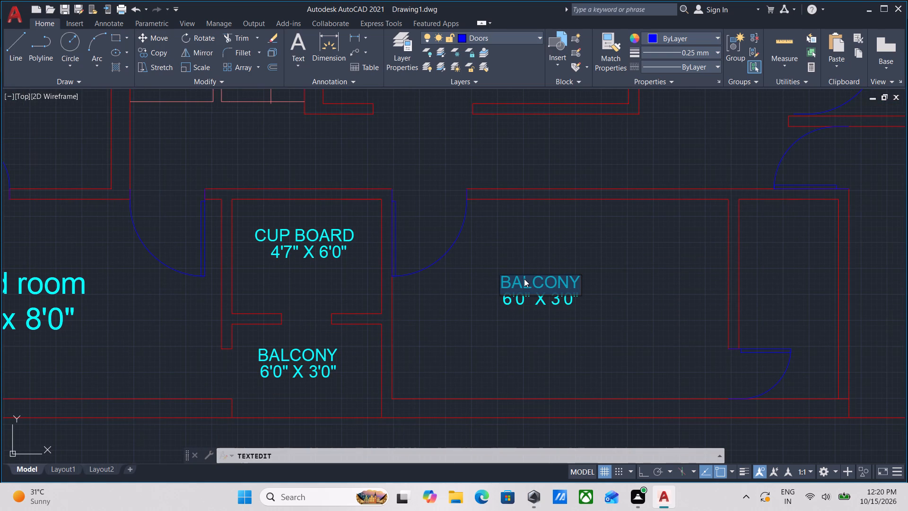
text(BEDR)
text(OOM)
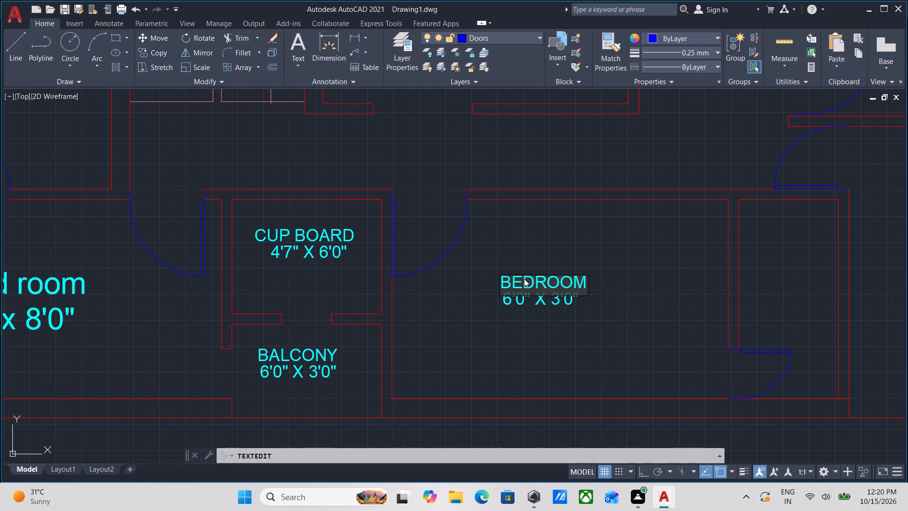
key(Return)
key(Return)
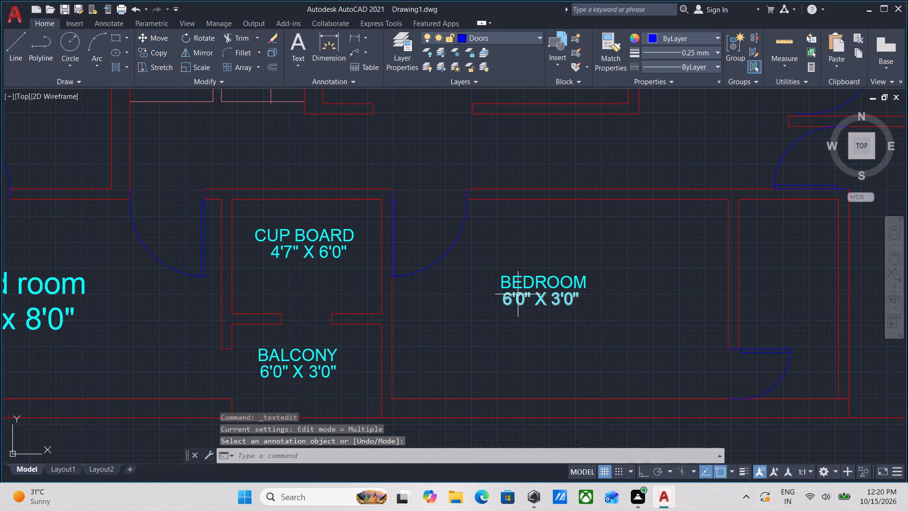
Change the size text below BEDROOM to 13'6" X 8'0".
double_click(517, 296)
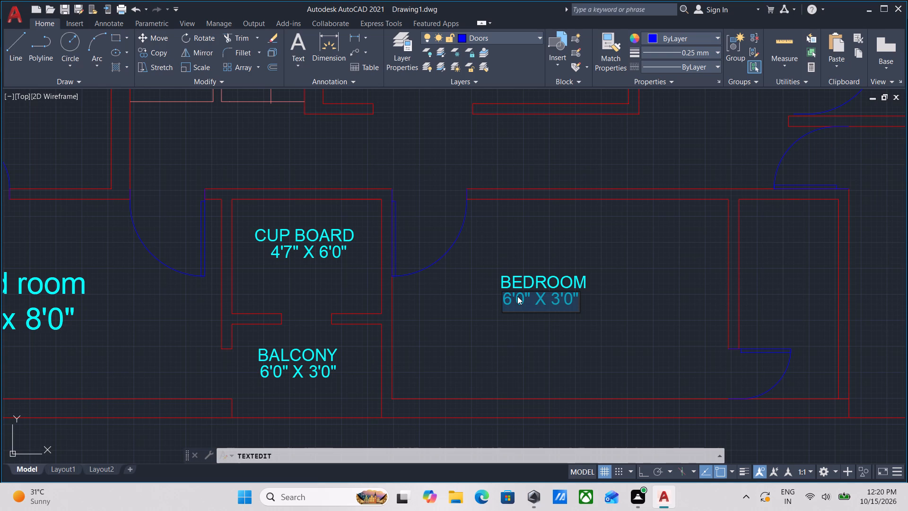
text(13)
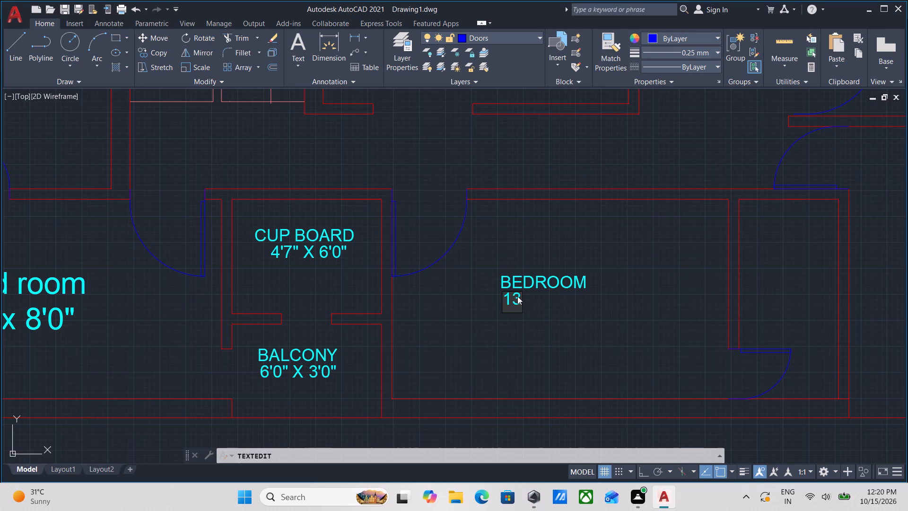
key(apostrophe)
key(6)
key(shift+quotedbl)
key(space)
text(X)
key(space)
key(8)
key(apostrophe)
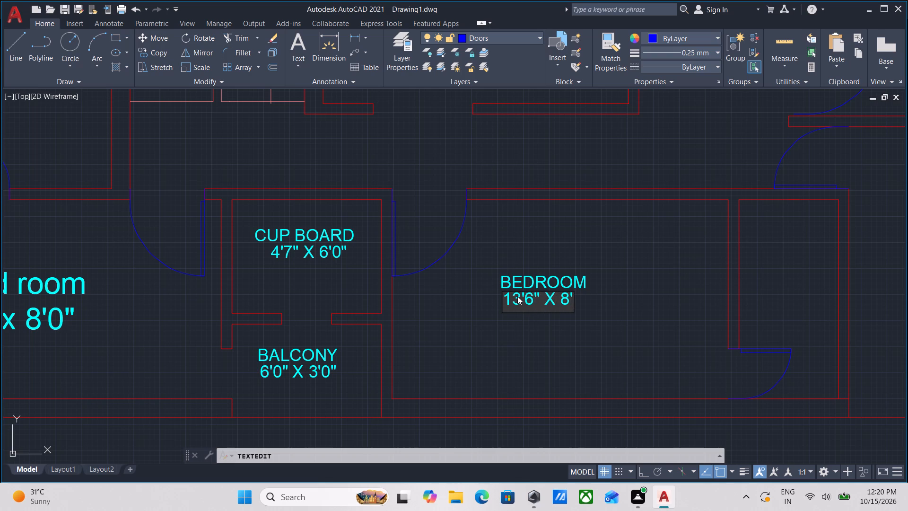
key(0)
key(shift+quotedbl)
key(Return)
key(Return)
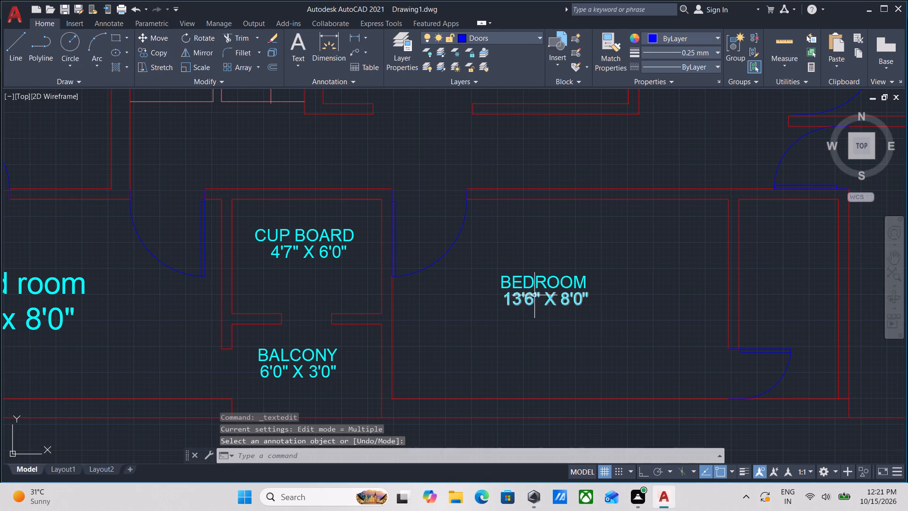
Copy the BEDROOM name and its size text into the narrow room directly east of the bedroom.
scroll(535, 295, down, 1)
middle_drag(533, 293, 456, 287)
scroll(473, 291, up, 2)
click(512, 335)
click(402, 235)
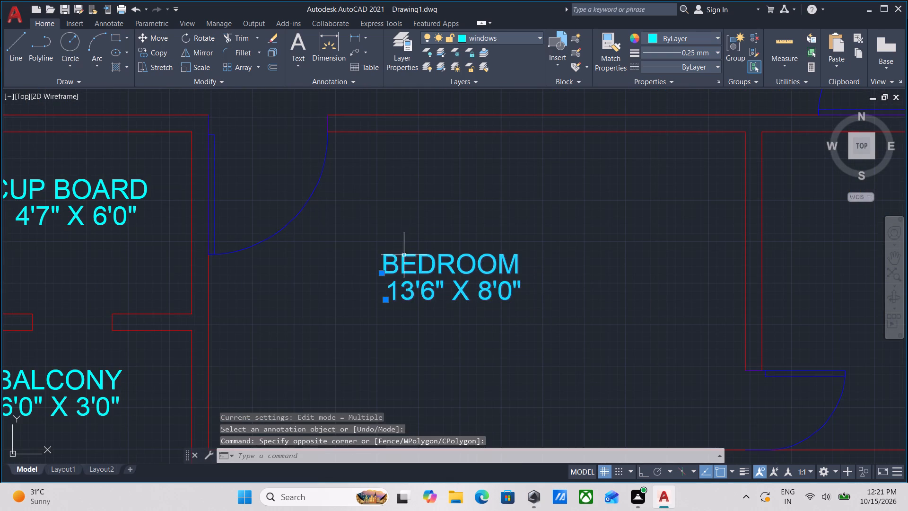
key(c)
key(o)
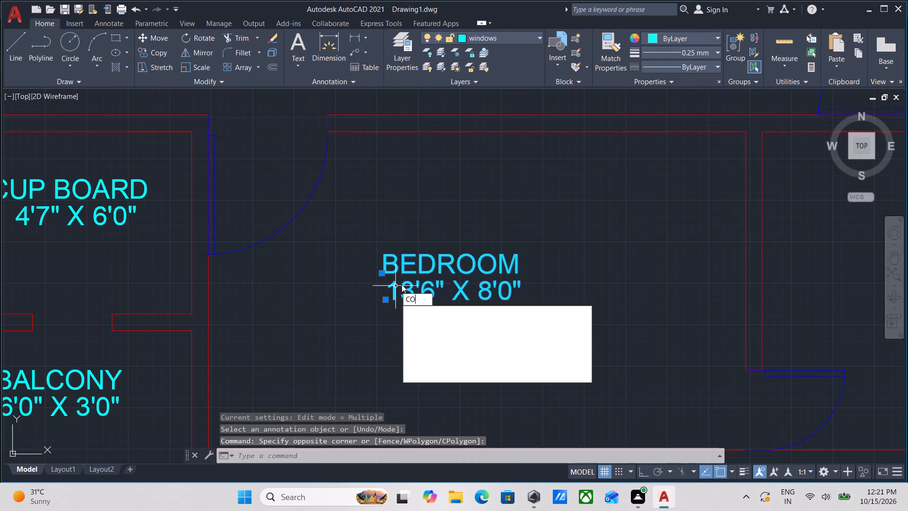
key(Return)
click(389, 271)
middle_drag(569, 290, 356, 292)
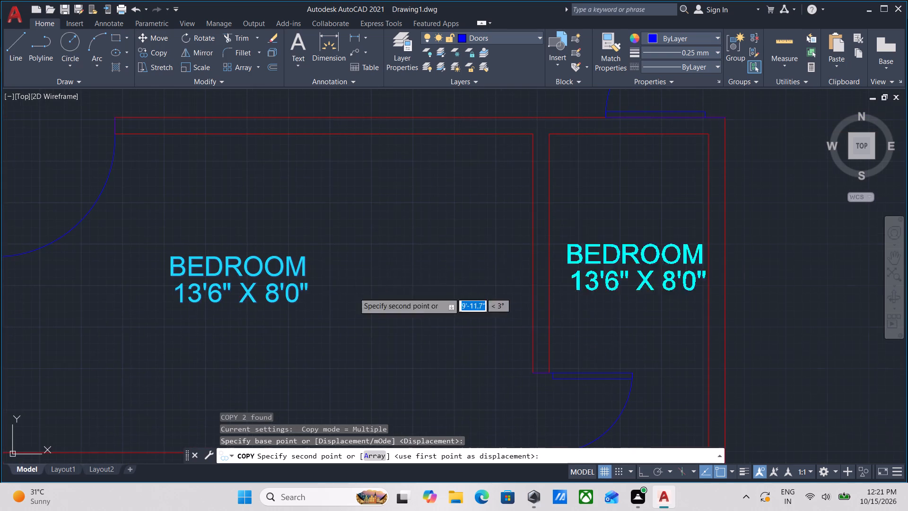
scroll(593, 275, down, 2)
middle_drag(593, 275, 541, 290)
scroll(542, 290, up, 2)
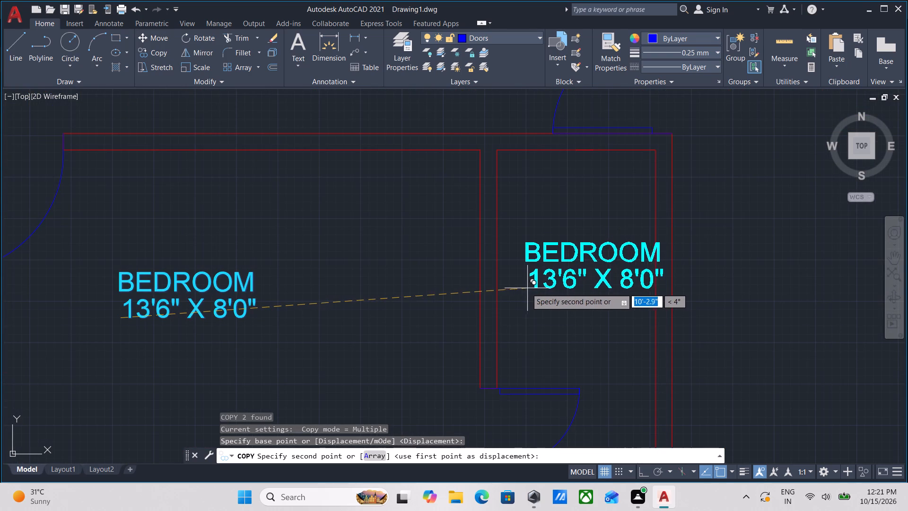
click(506, 291)
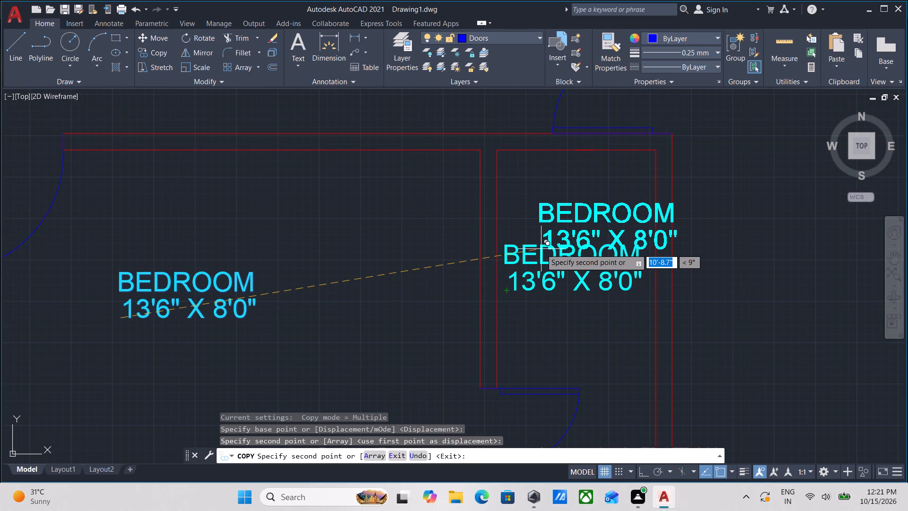
key(Escape)
Rename the BEDROOM copy in the narrow room east of the bedroom as ATTACH.
double_click(563, 255)
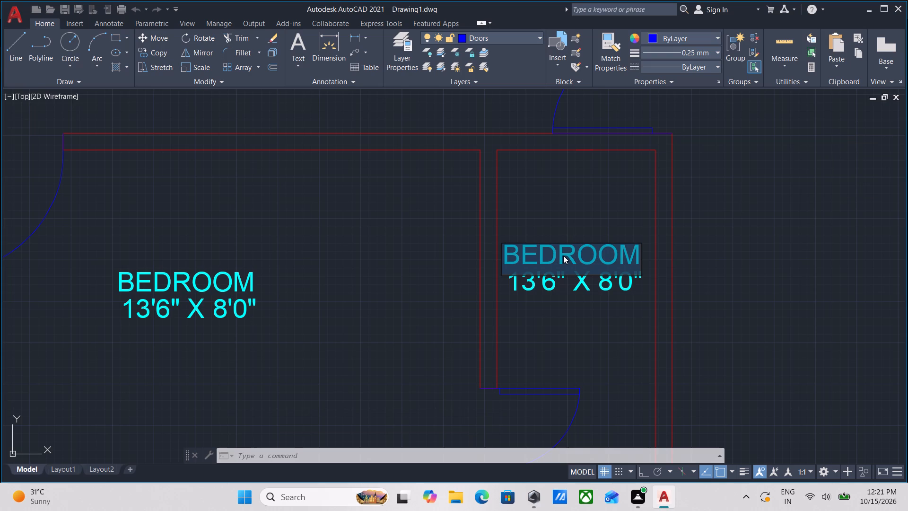
key(a)
key(t)
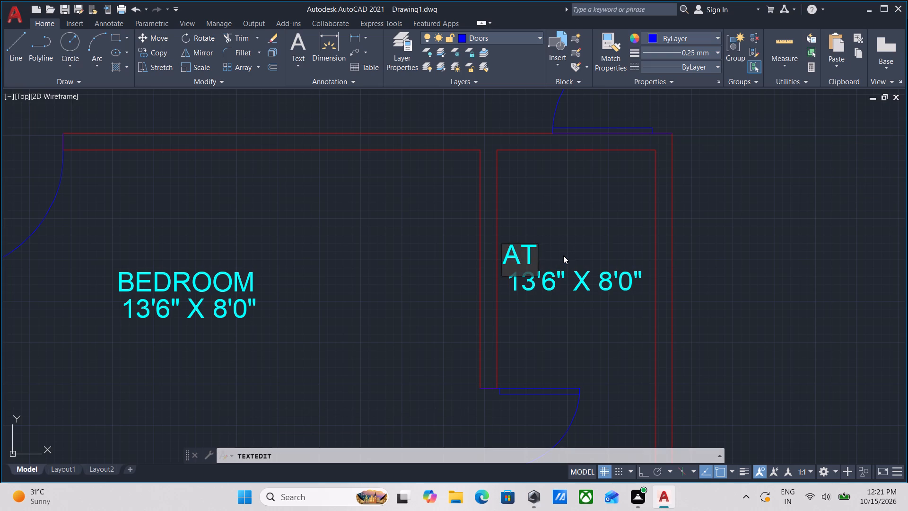
text(TACH)
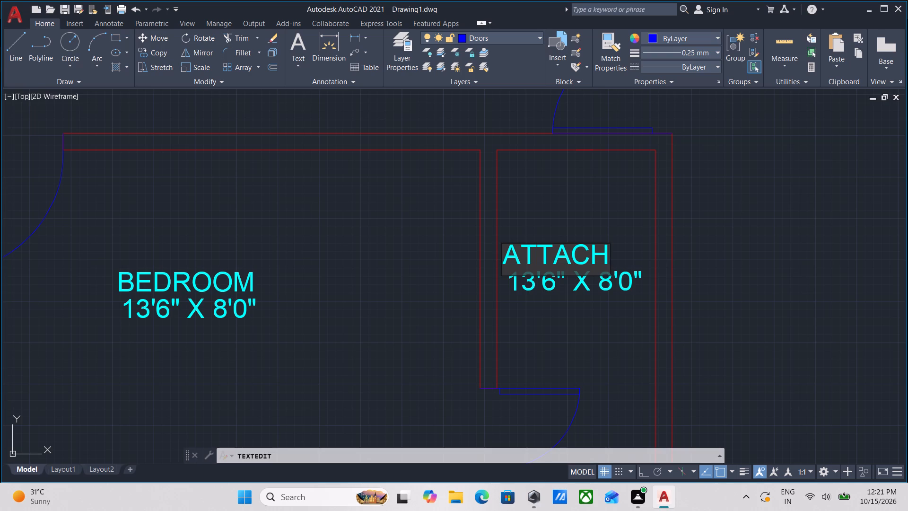
key(Return)
key(Return)
Move the size text in the narrow room down to leave space for another text line below ATTACH.
scroll(561, 288, up, 1)
click(565, 310)
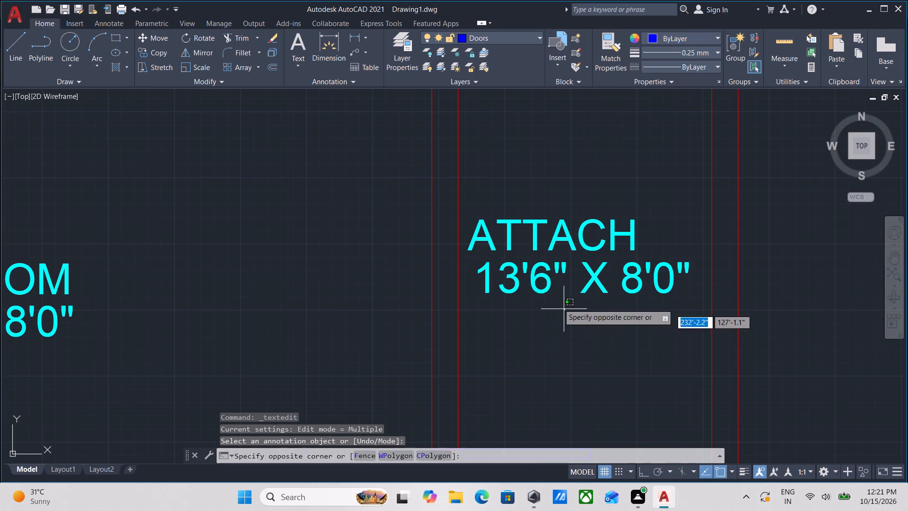
click(540, 287)
click(473, 292)
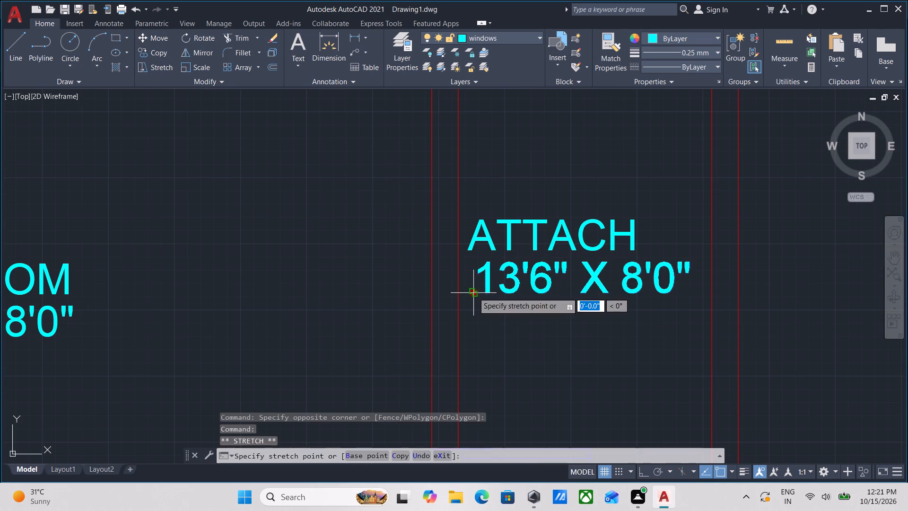
middle_drag(475, 316, 481, 204)
click(479, 281)
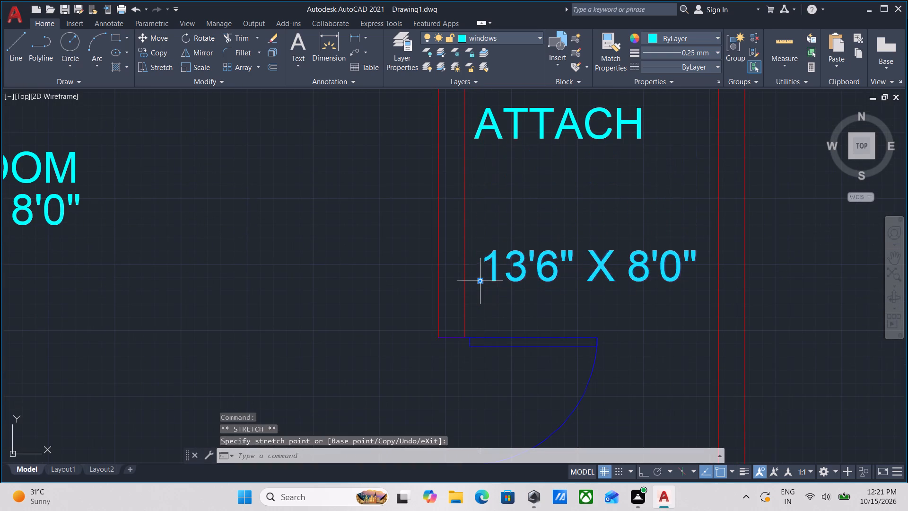
middle_drag(509, 218, 498, 292)
key(Escape)
Copy the ATTACH text straight down into the gap above the size text.
click(566, 238)
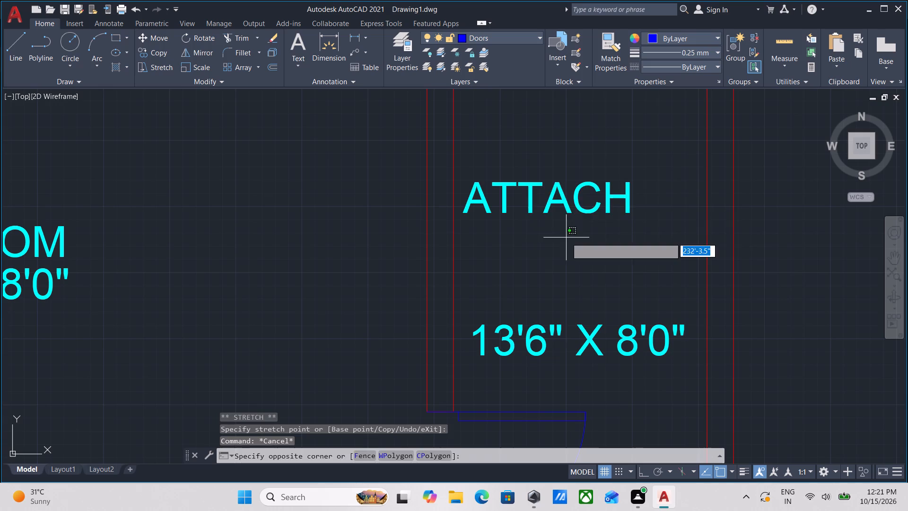
click(528, 172)
text(CO)
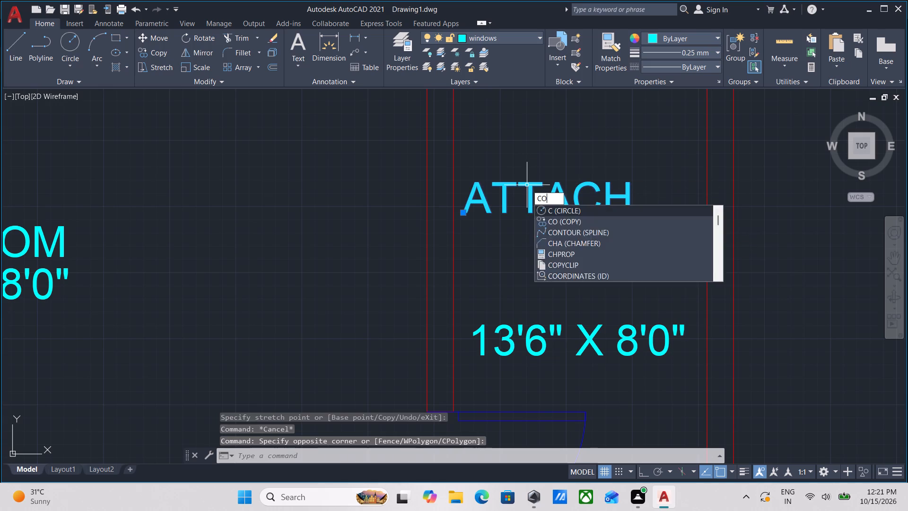
key(Return)
click(461, 210)
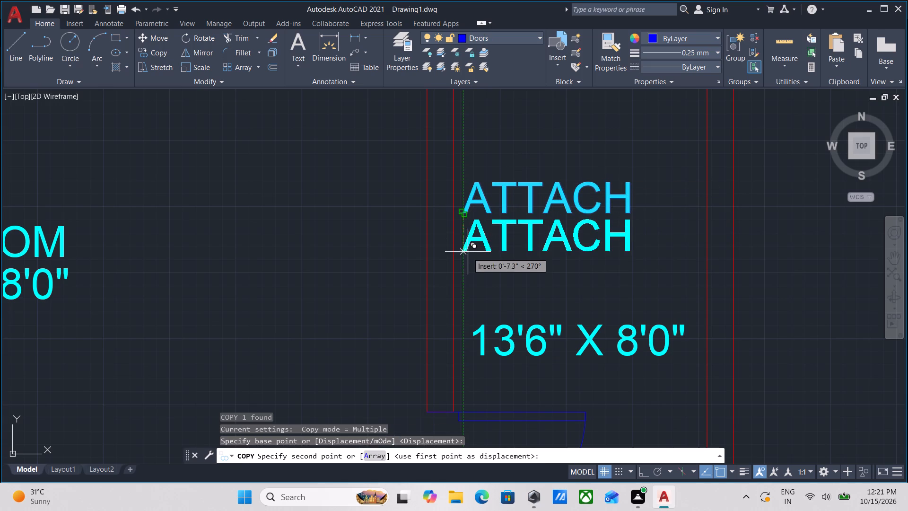
click(464, 280)
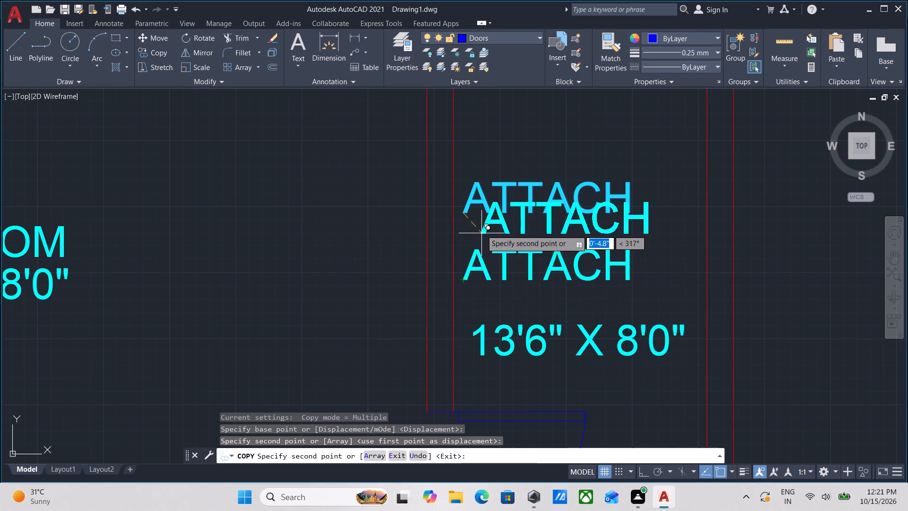
key(Escape)
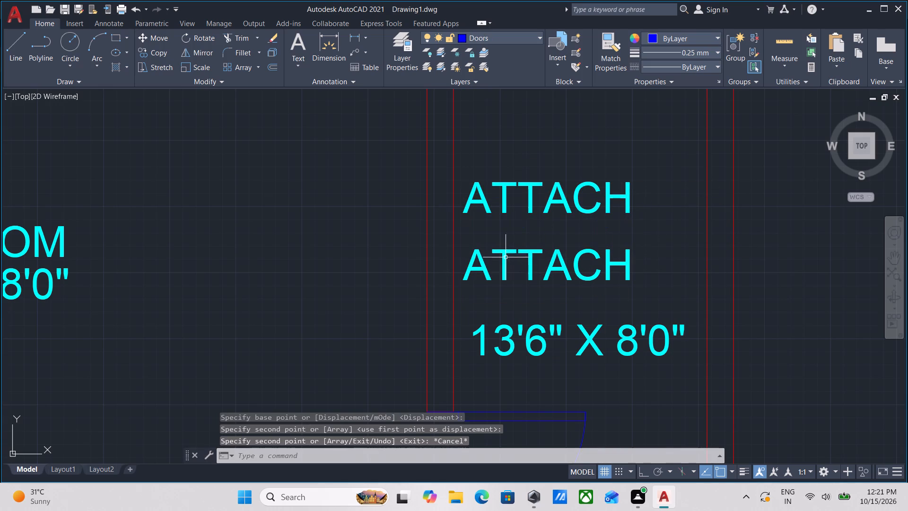
Change the lower ATTACH copy to read BATH.
double_click(483, 261)
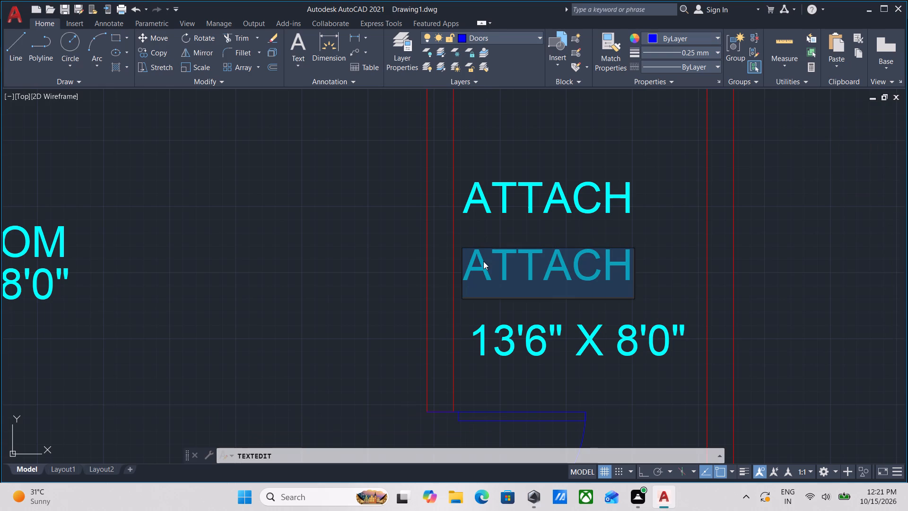
text(BAT)
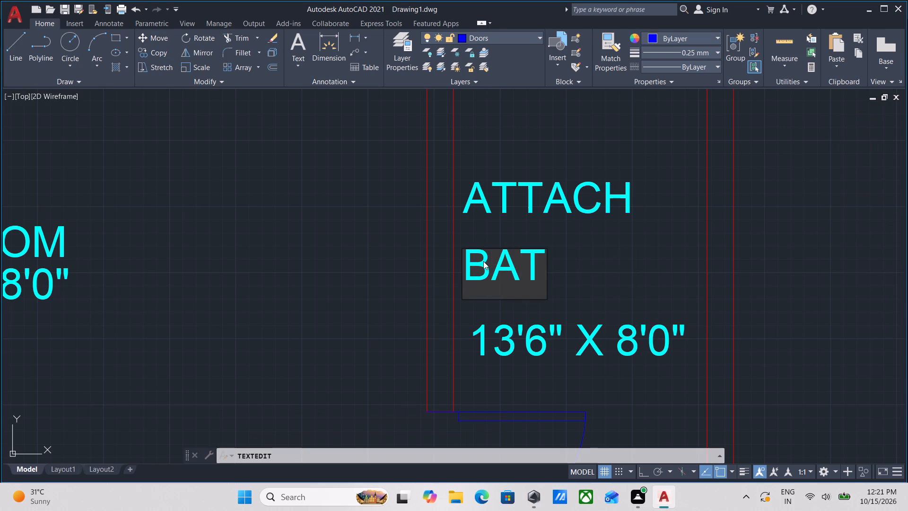
key(h)
key(Return)
key(Return)
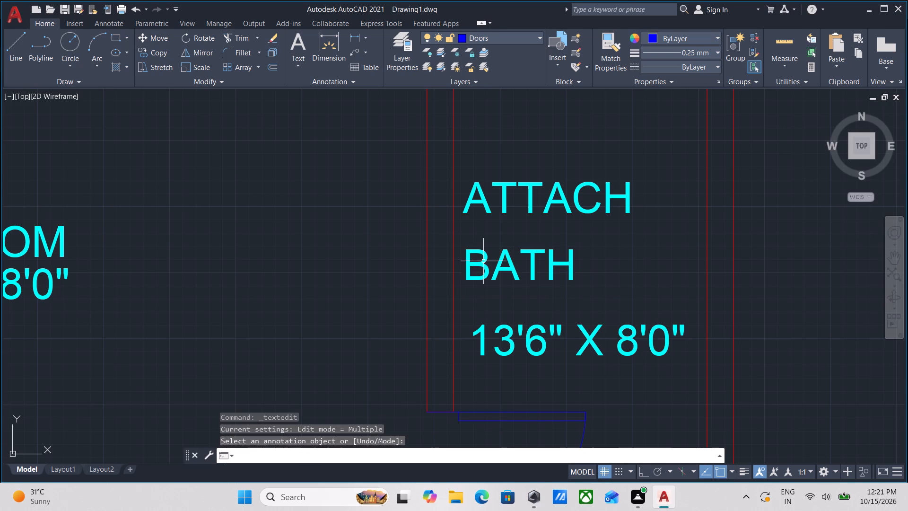
Change the size text below BATH to 4'0" X 9'0".
double_click(533, 335)
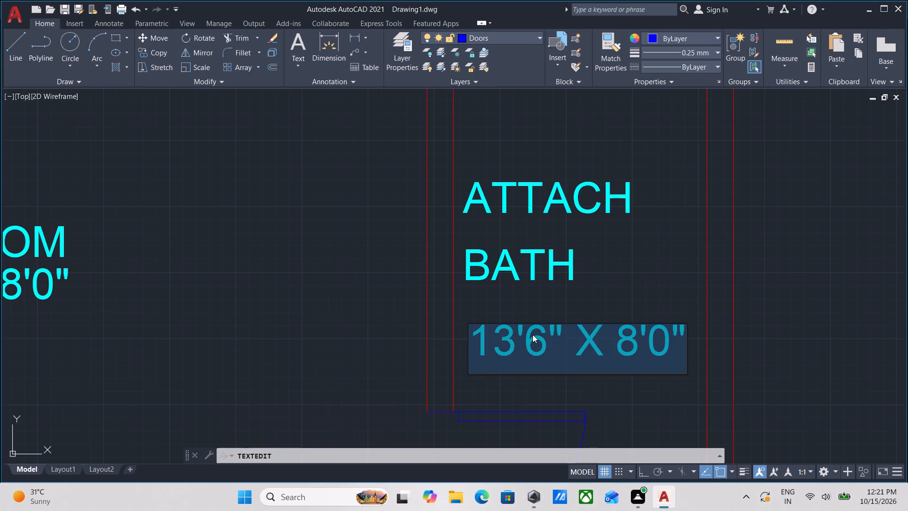
key(4)
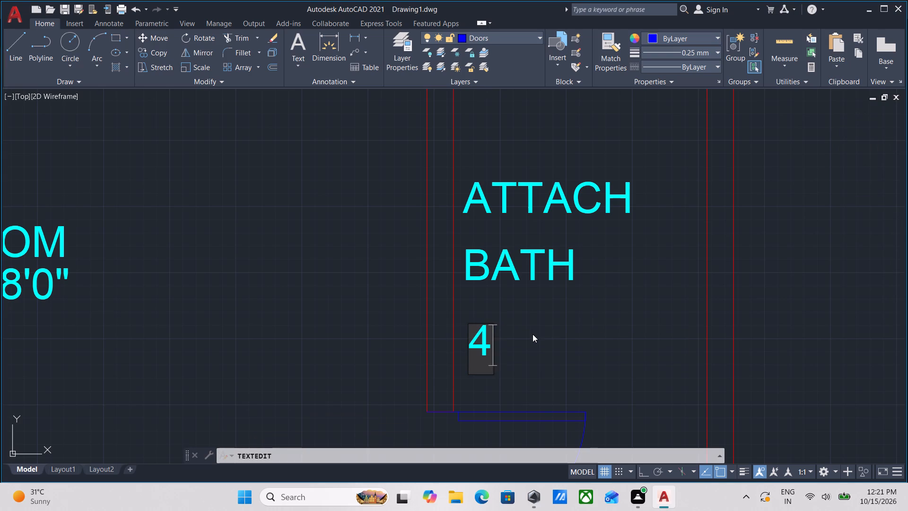
key(apostrophe)
key(0)
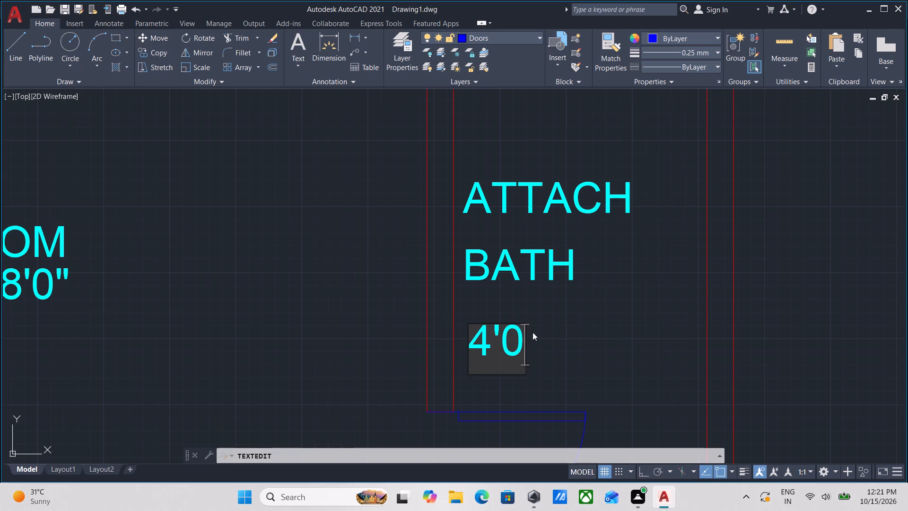
key(shift+quotedbl)
key(space)
text(X 9)
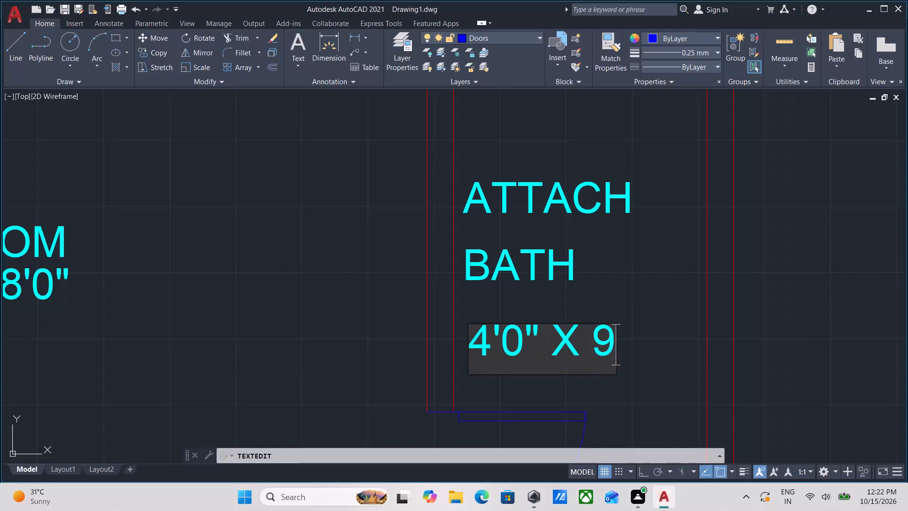
key(apostrophe)
text(0")
key(Return)
key(Return)
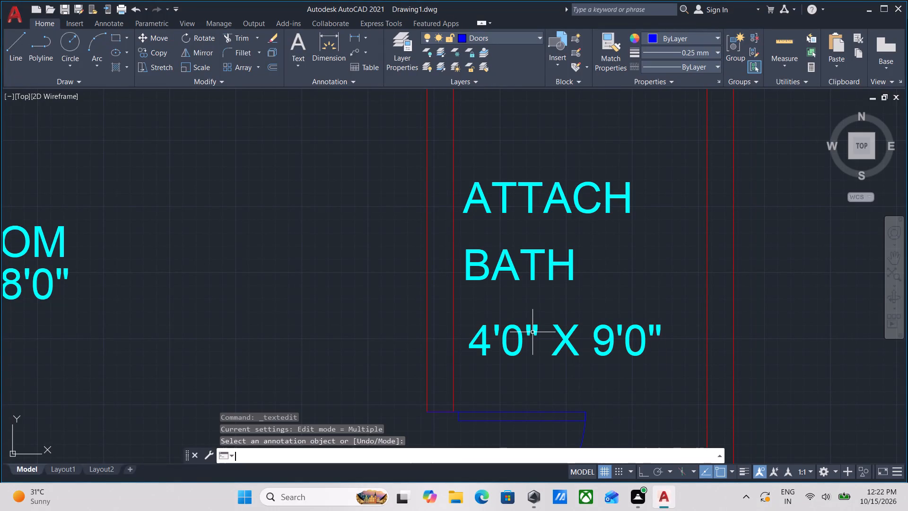
Move the 4'0" X 9'0" size text straight up, closer beneath BATH.
scroll(533, 332, down, 2)
scroll(533, 332, up, 2)
click(541, 363)
click(517, 330)
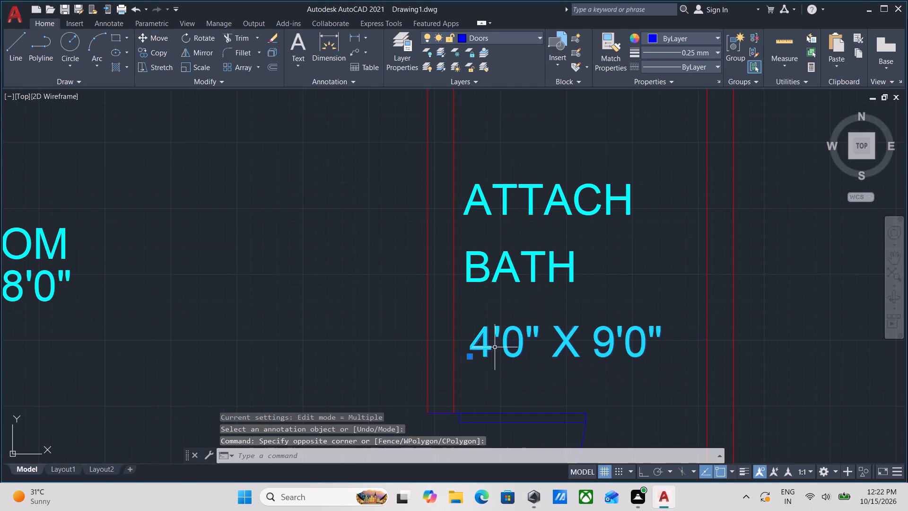
click(467, 356)
click(467, 330)
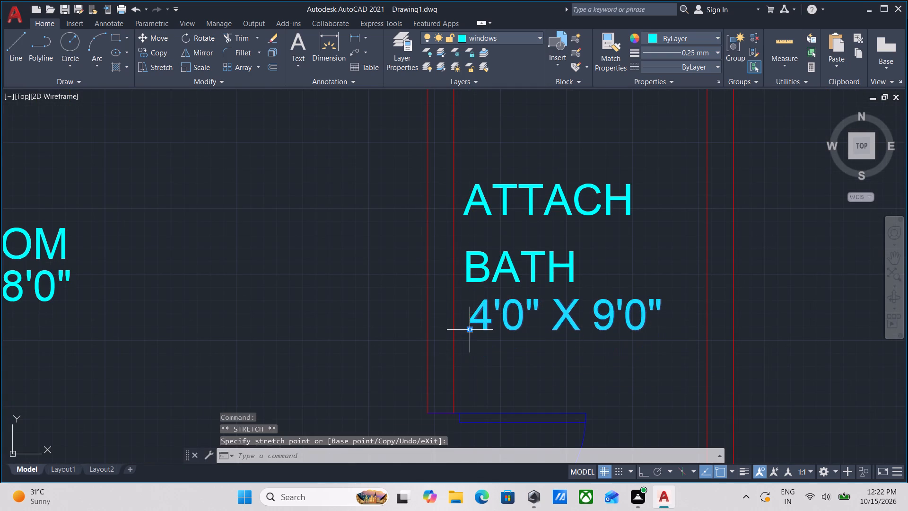
key(Escape)
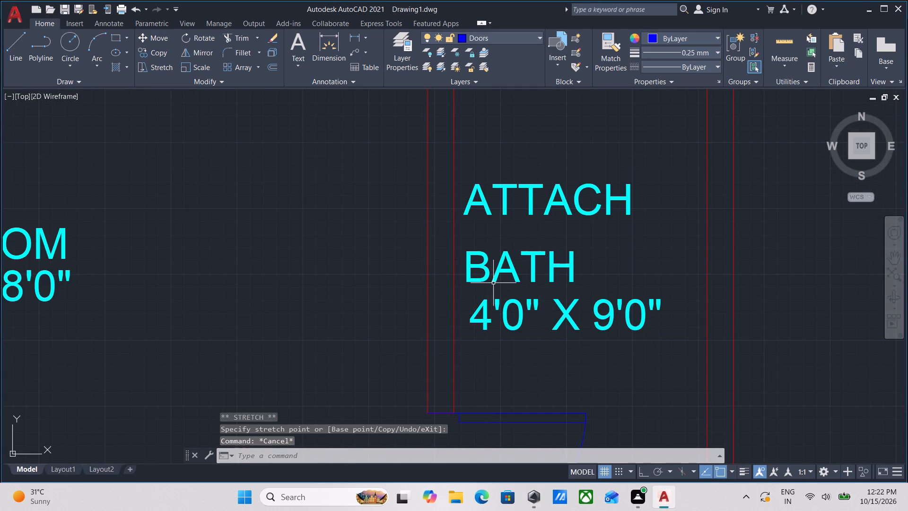
key(Escape)
Move the BATH text up about 5 inches so it sits directly beneath ATTACH.
click(496, 288)
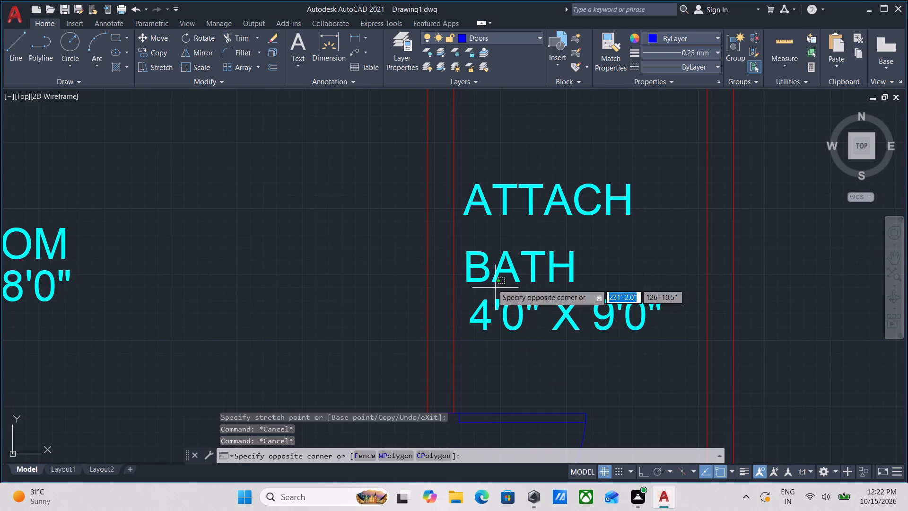
click(477, 262)
click(462, 279)
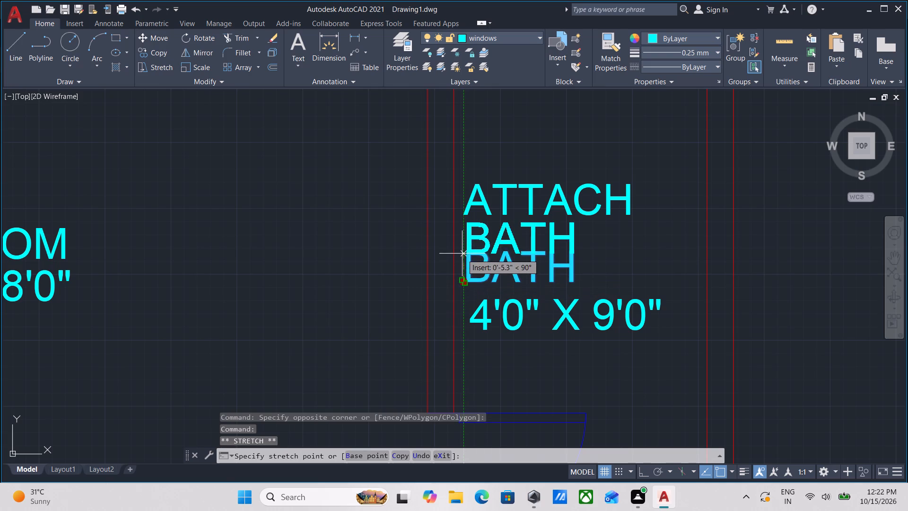
click(465, 251)
scroll(506, 254, down, 1)
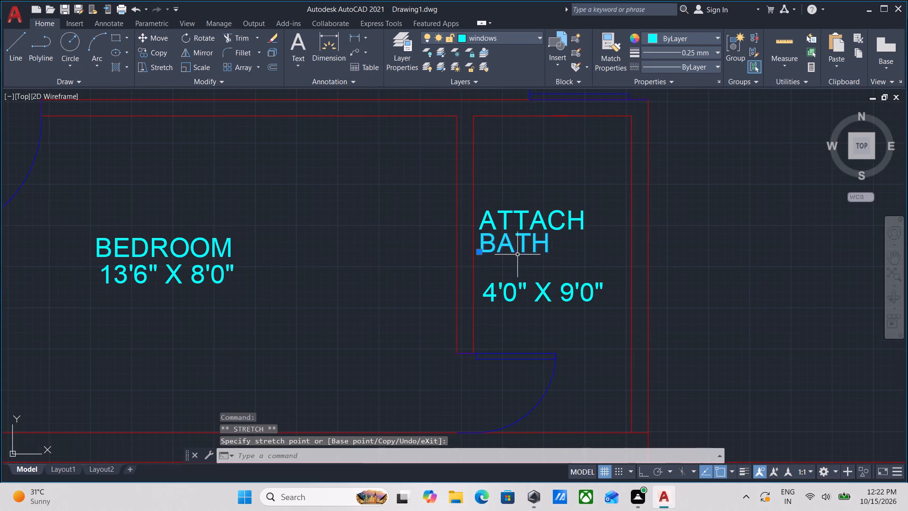
scroll(536, 245, down, 1)
key(Escape)
Correct the attached bath's size text to 4'0" X 8'0".
middle_drag(541, 281, 518, 264)
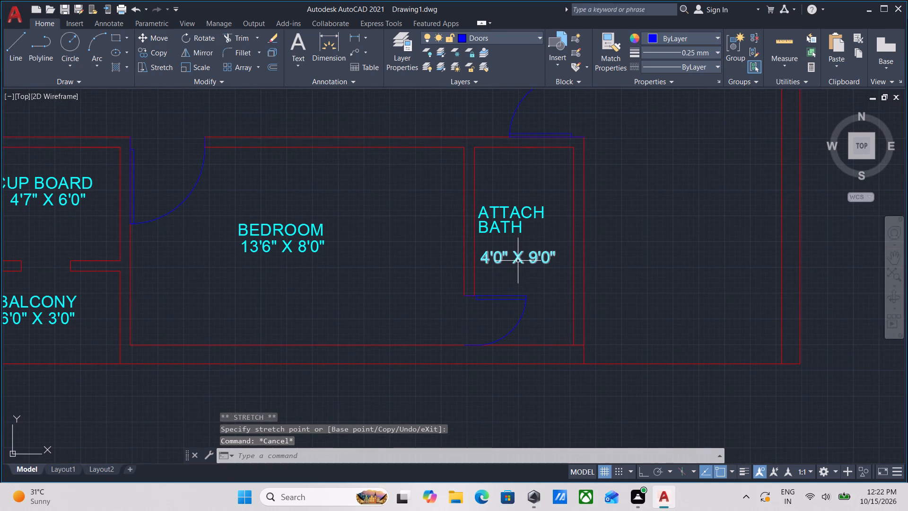
scroll(520, 258, down, 1)
middle_drag(520, 258, 462, 267)
scroll(465, 257, up, 3)
scroll(465, 257, down, 1)
middle_drag(465, 257, 443, 275)
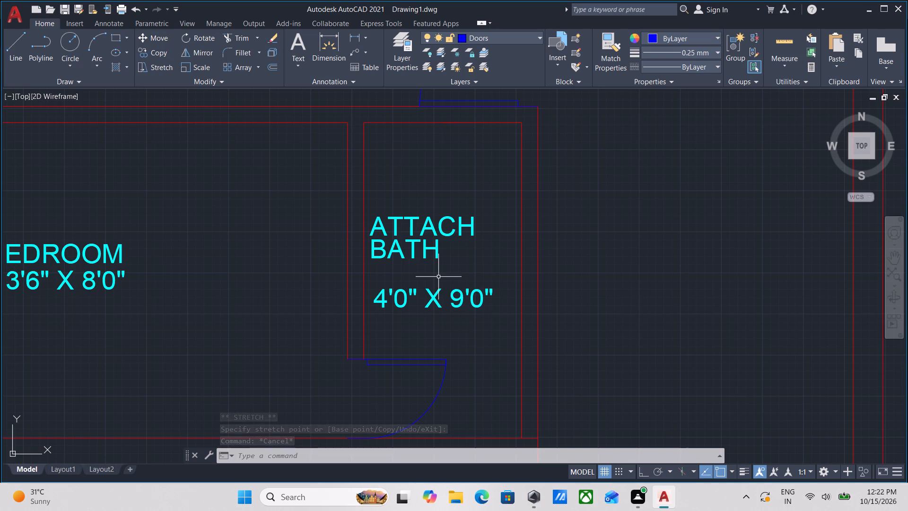
triple_click(459, 295)
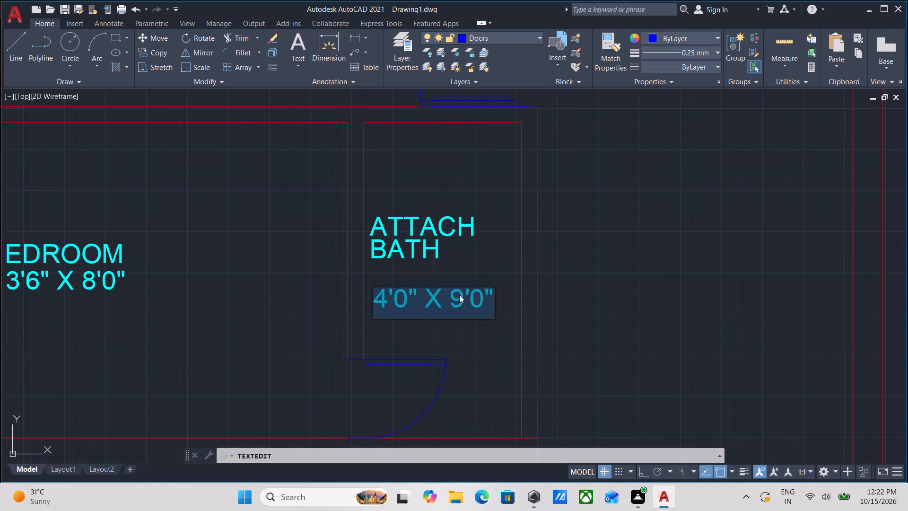
key(BackSpace)
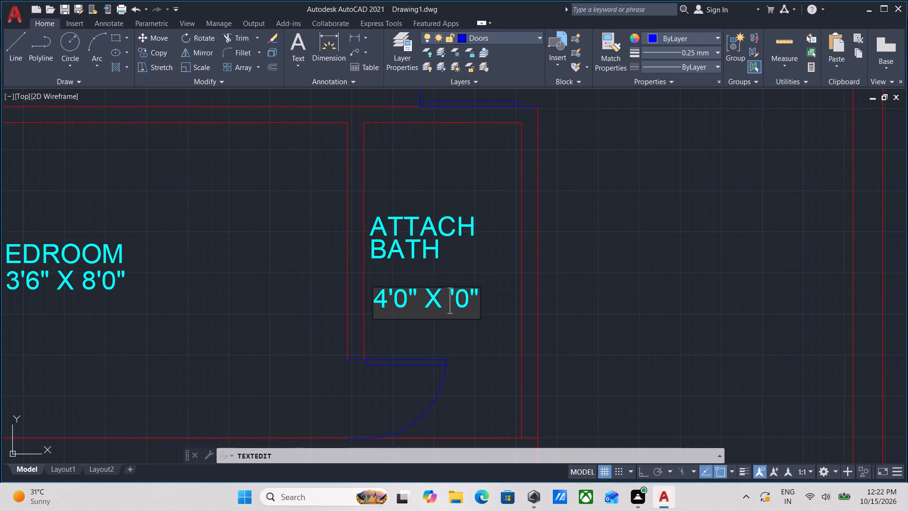
key(8)
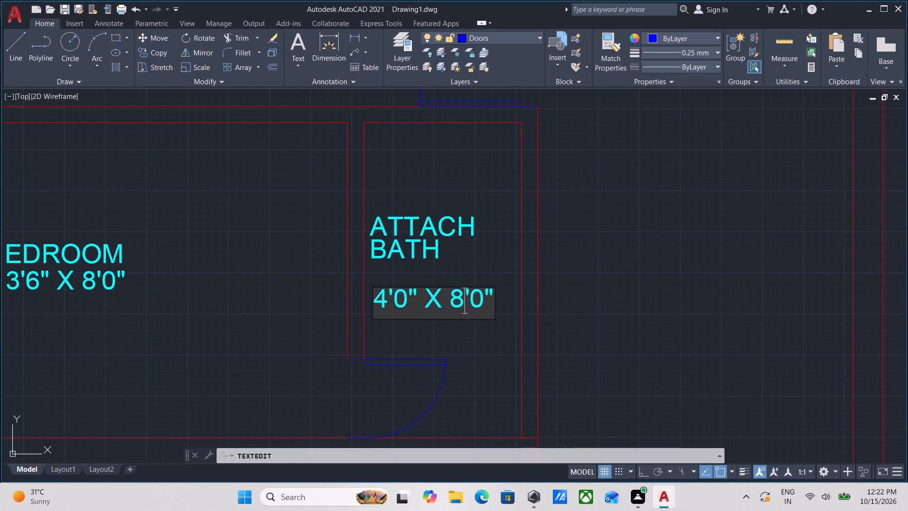
key(Return)
key(Return)
Copy the ATTACH BATH label and its size text about 6'9" across into the empty room beside the attached bath.
scroll(459, 295, down, 1)
middle_drag(453, 292, 379, 285)
scroll(407, 285, down, 1)
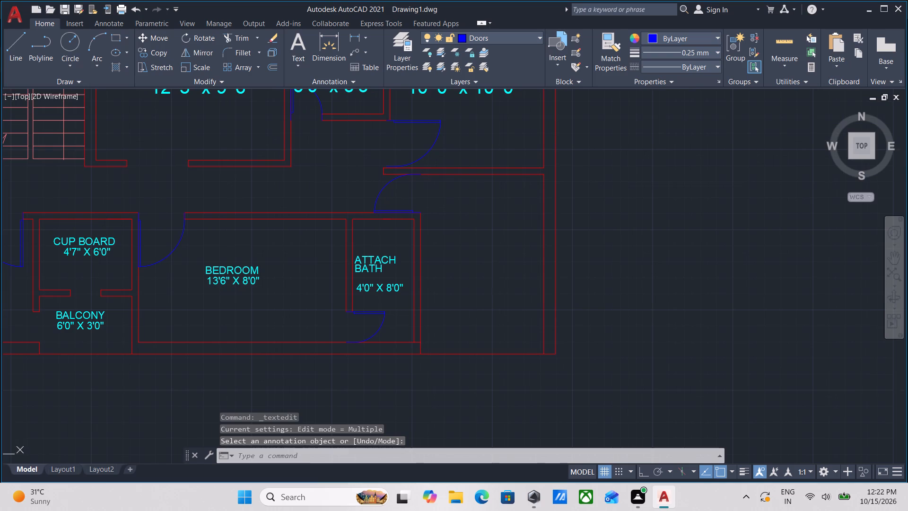
middle_drag(515, 261, 472, 277)
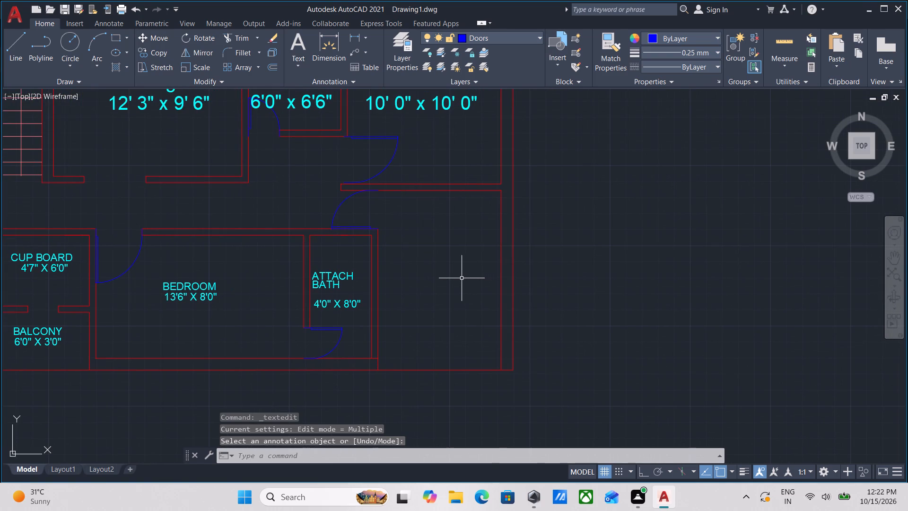
scroll(344, 326, up, 2)
click(366, 328)
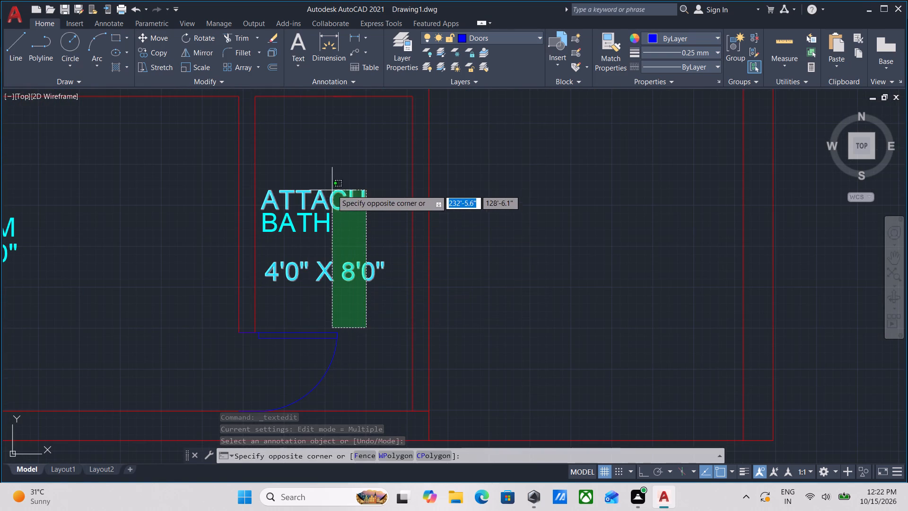
click(294, 171)
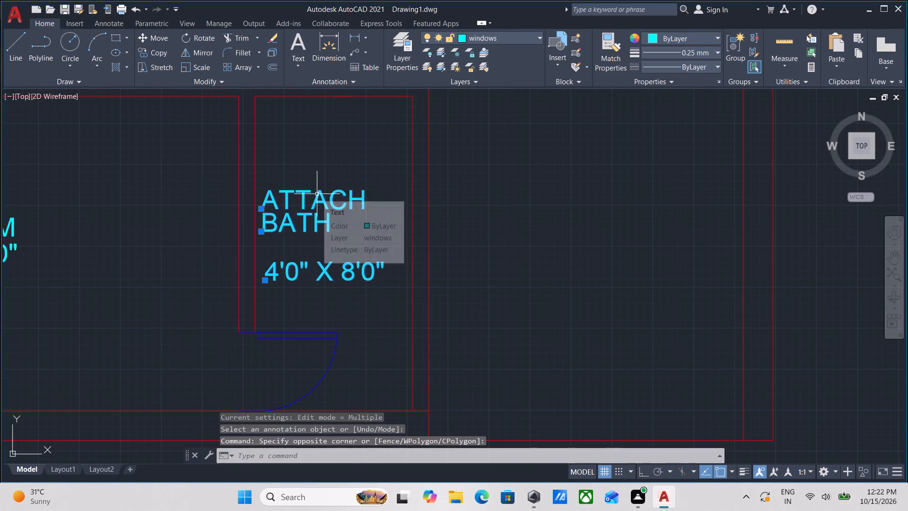
text(CO)
key(Return)
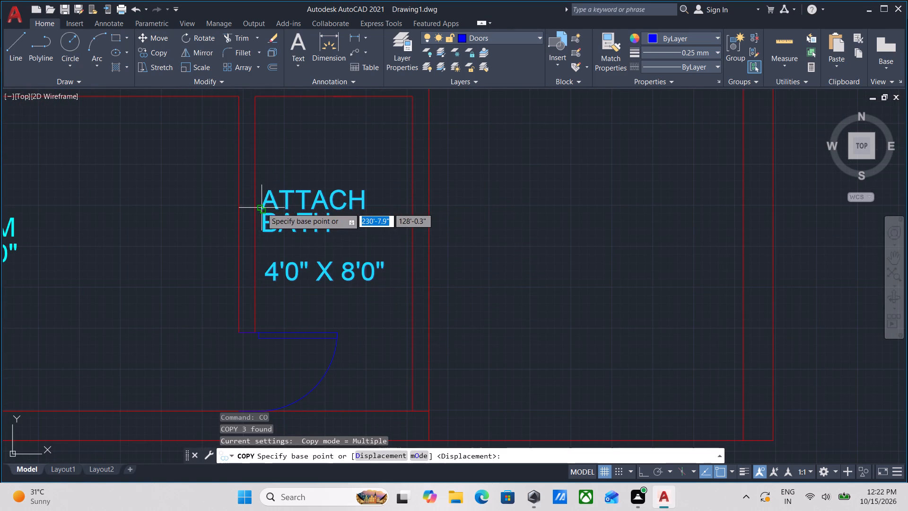
click(260, 207)
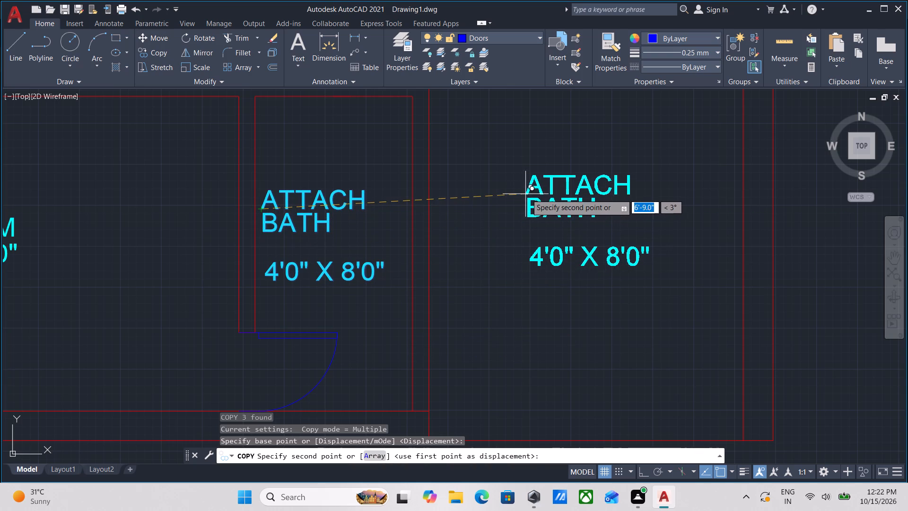
click(526, 194)
key(Escape)
Measure the width and length of the room that holds the copied ATTACH BATH label.
scroll(553, 162, down, 3)
middle_drag(560, 168, 488, 244)
middle_drag(524, 224, 448, 267)
scroll(437, 288, up, 1)
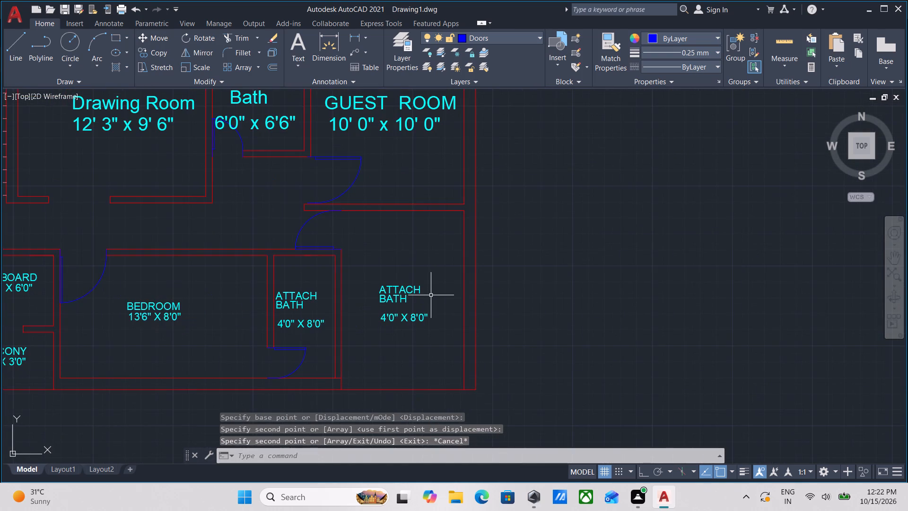
middle_drag(430, 296, 451, 297)
middle_drag(463, 321, 470, 344)
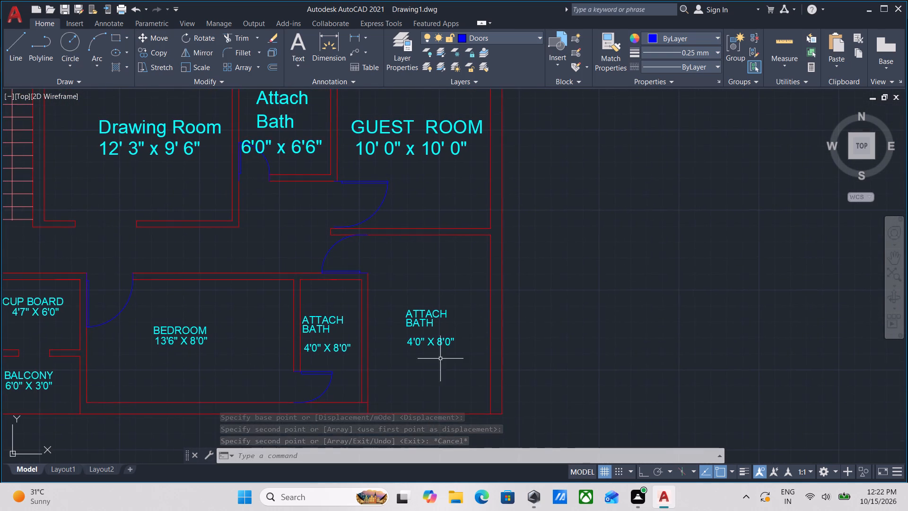
scroll(412, 363, up, 1)
text(MEA)
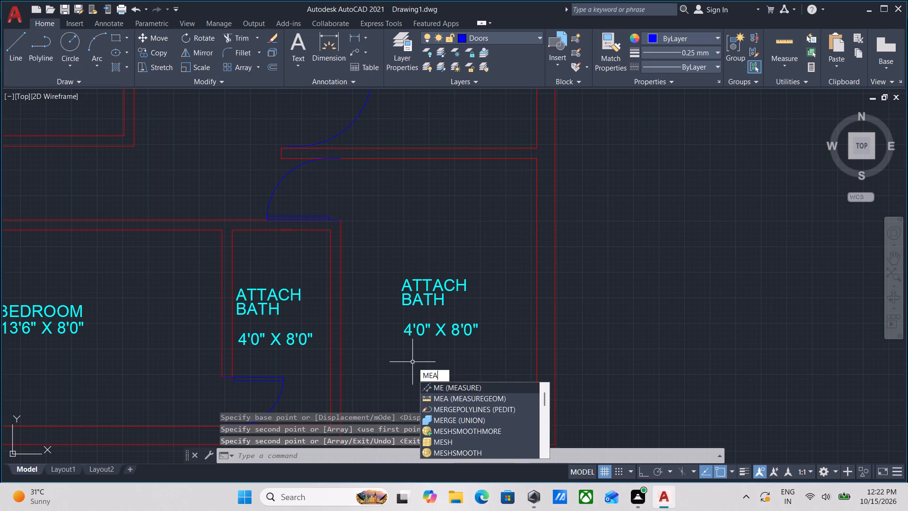
key(Return)
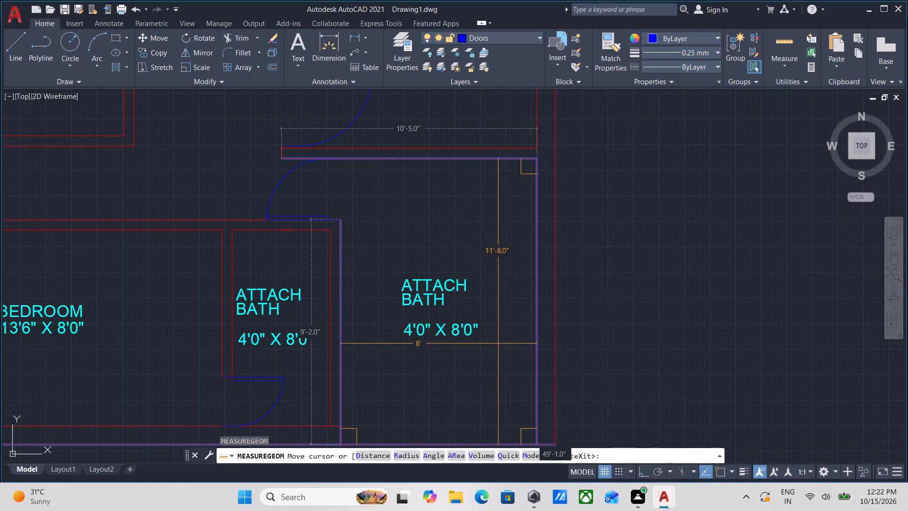
middle_drag(505, 338, 501, 287)
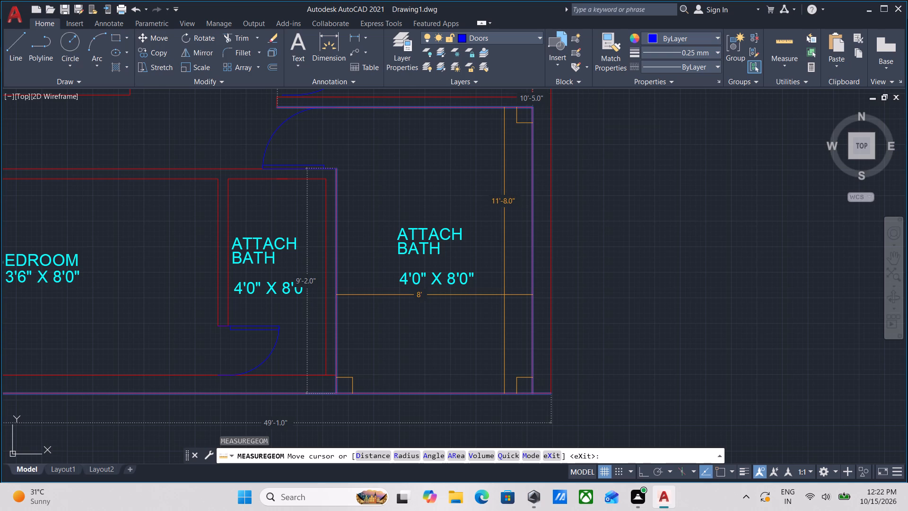
scroll(489, 305, down, 1)
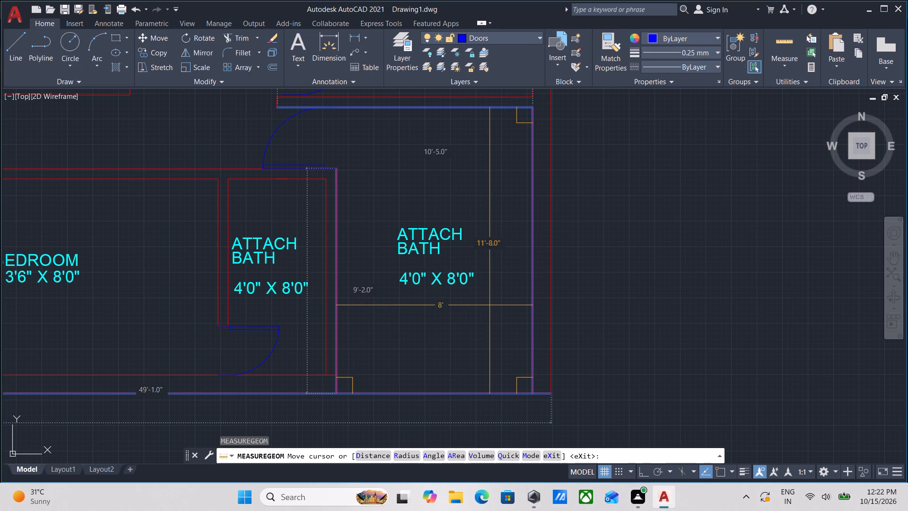
scroll(490, 305, down, 1)
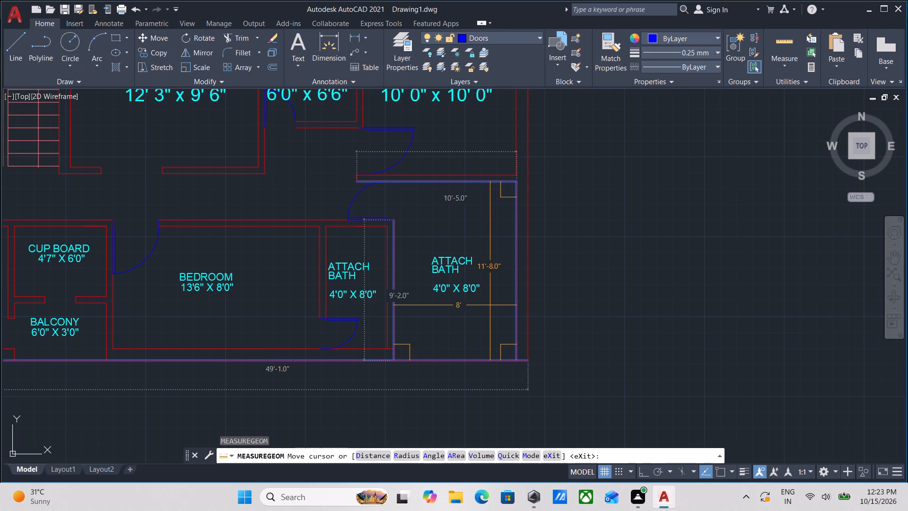
scroll(477, 305, up, 3)
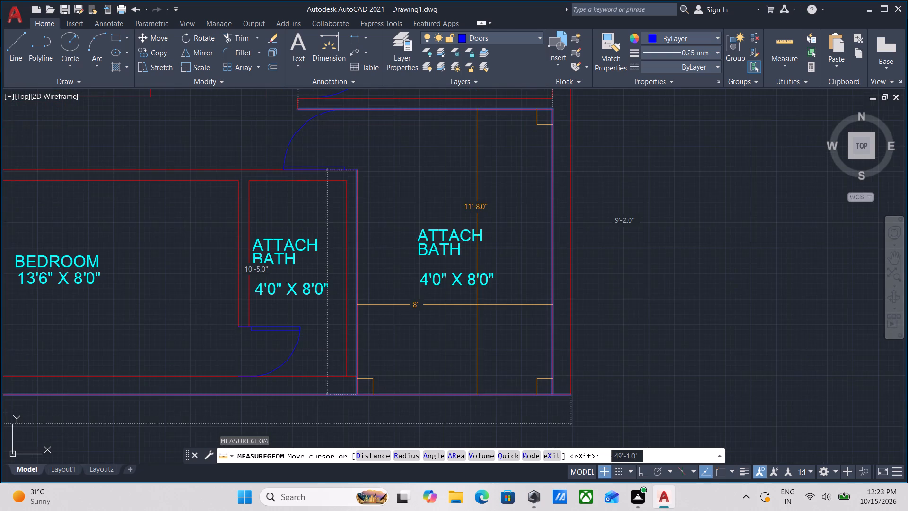
scroll(477, 305, down, 2)
scroll(477, 305, up, 2)
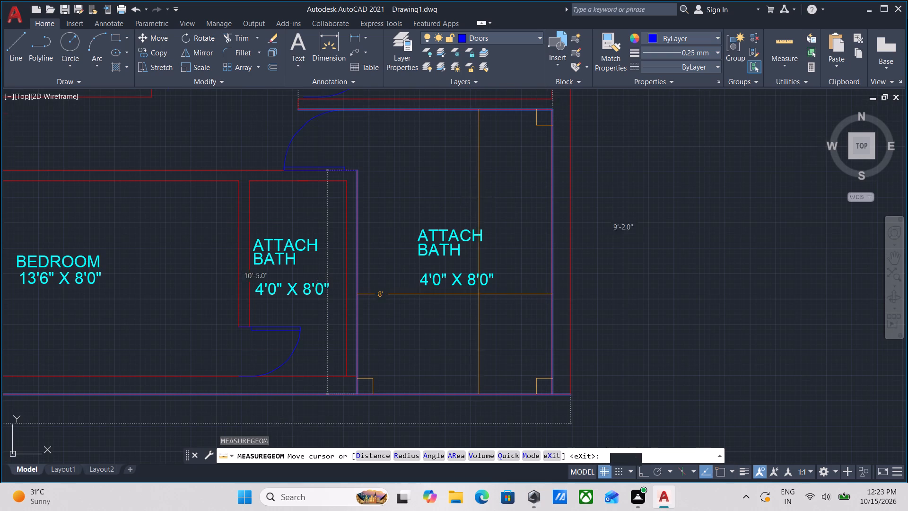
scroll(479, 294, up, 1)
scroll(479, 294, down, 1)
middle_drag(479, 295, 486, 328)
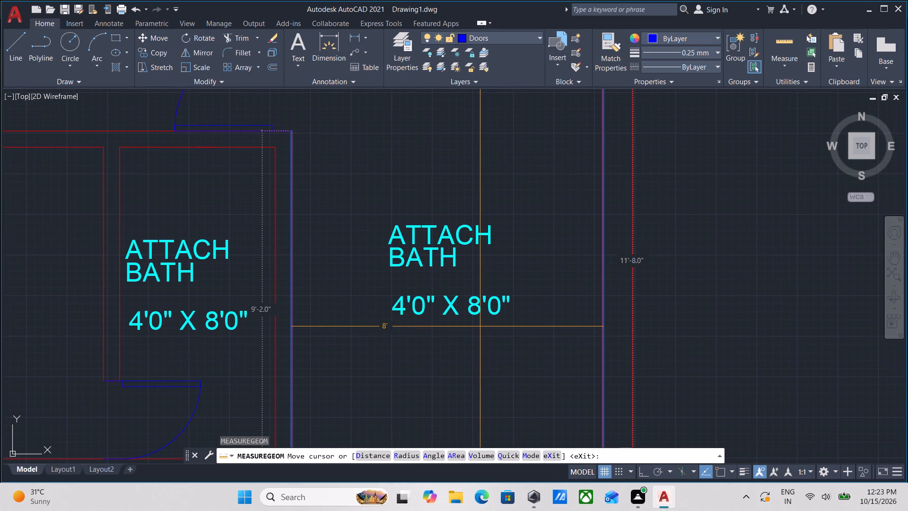
scroll(480, 326, down, 1)
key(Escape)
Change the copied label's size text to 8'0" X 11' 8".
scroll(480, 326, up, 1)
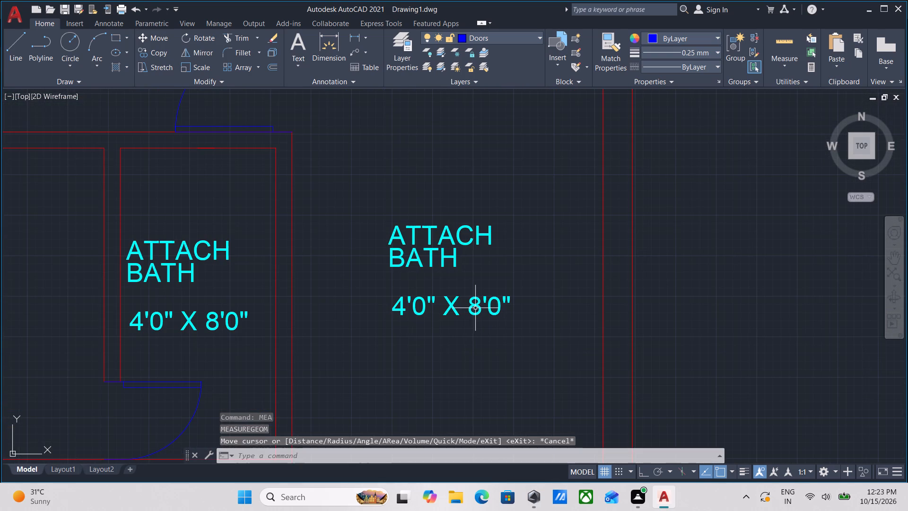
triple_click(475, 308)
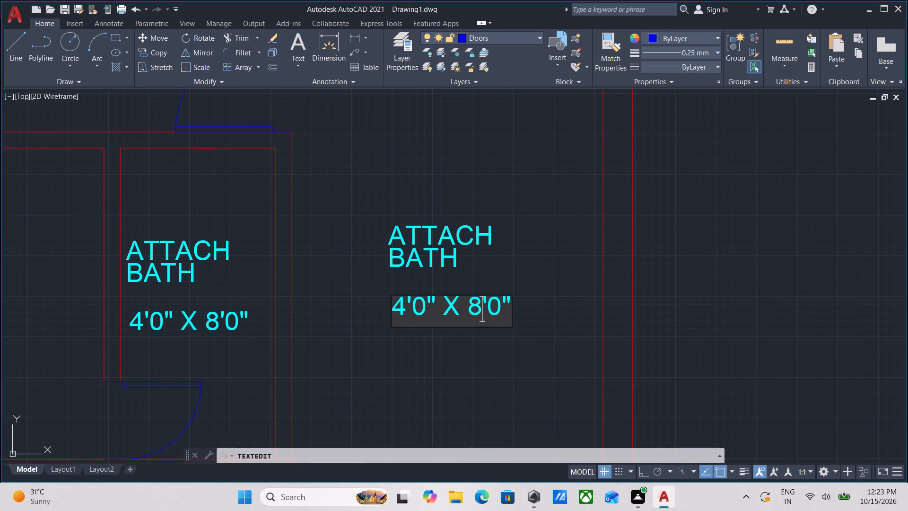
key(Escape)
scroll(475, 308, down, 2)
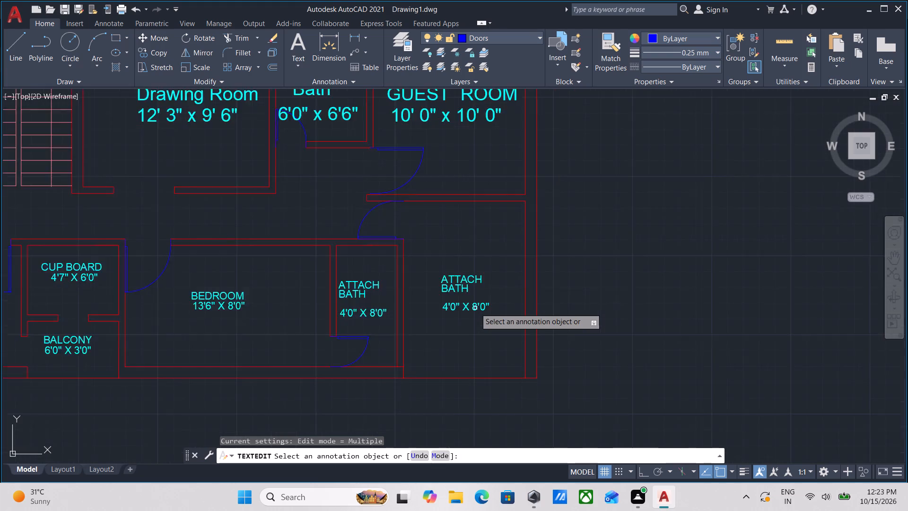
scroll(475, 308, up, 1)
scroll(482, 319, down, 1)
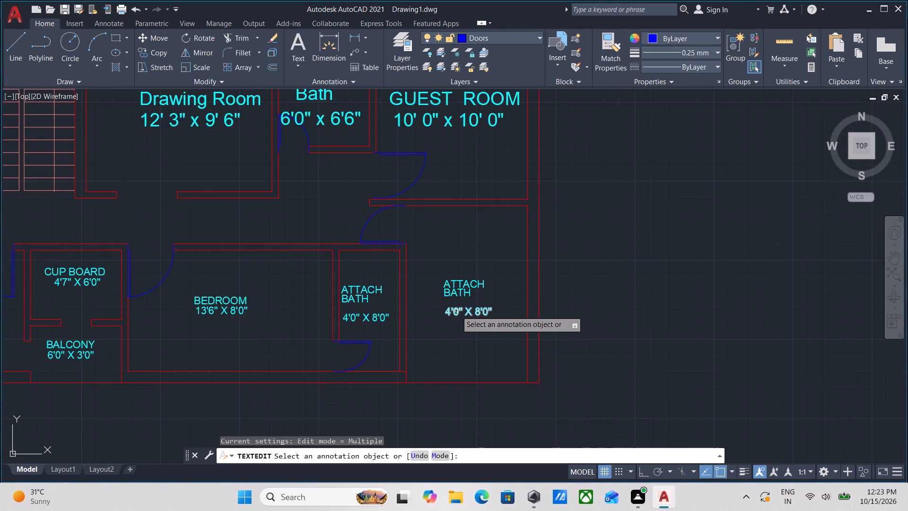
double_click(456, 311)
click(456, 311)
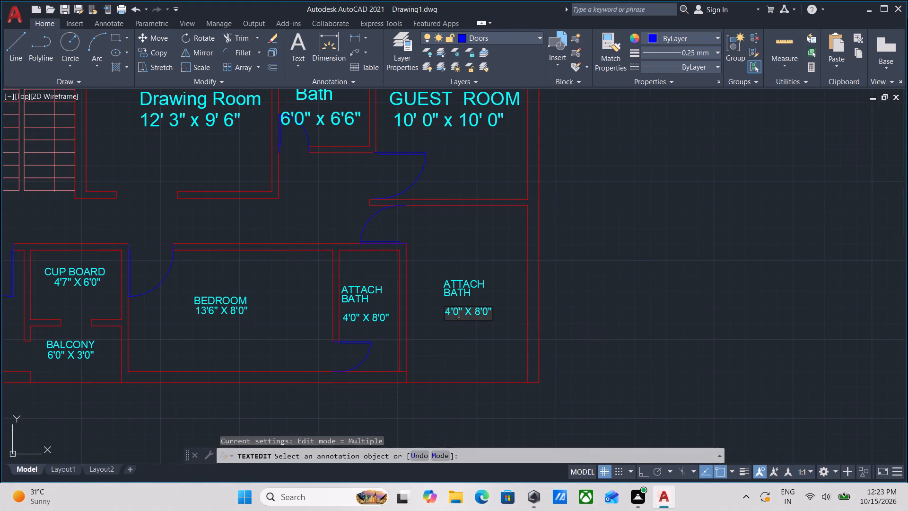
click(449, 312)
key(BackSpace)
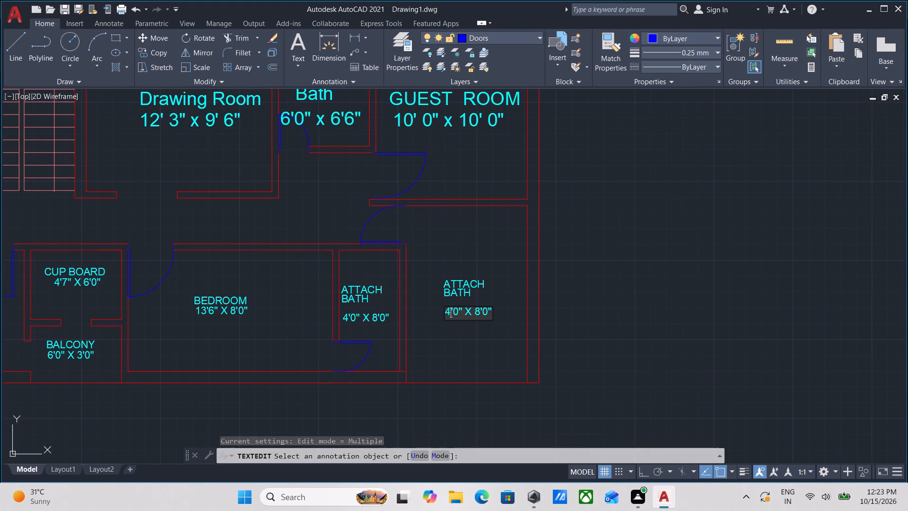
key(8)
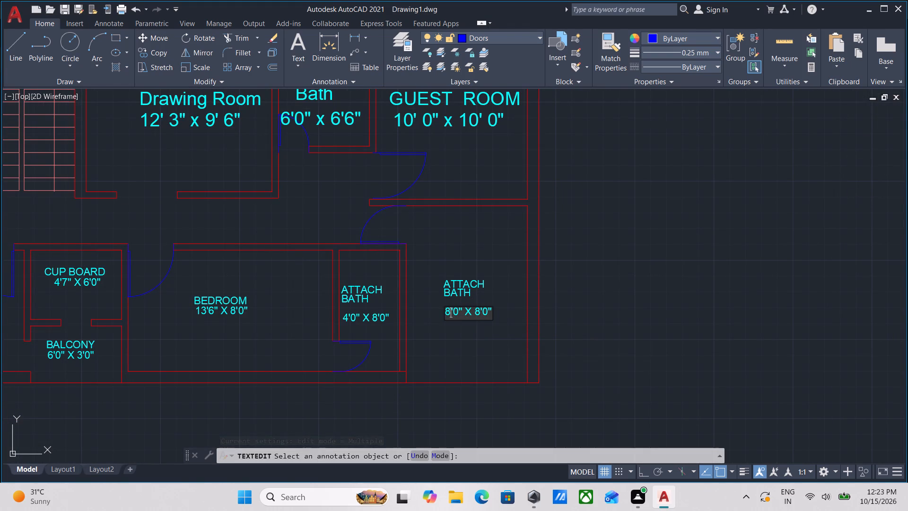
click(480, 311)
key(BackSpace)
text(11)
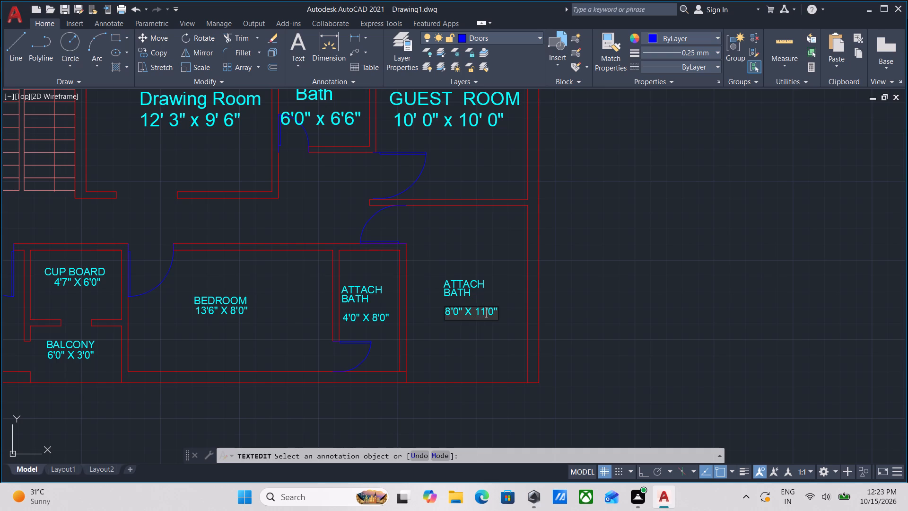
right_click(480, 311)
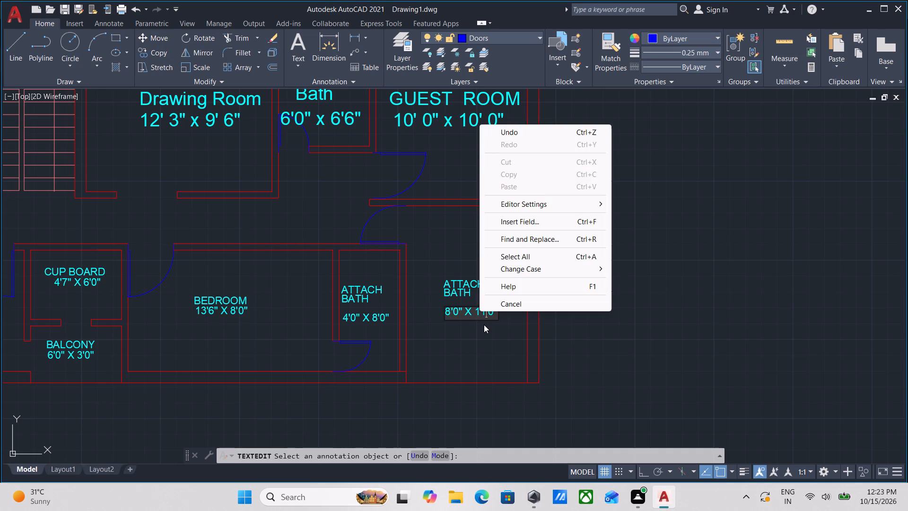
click(479, 315)
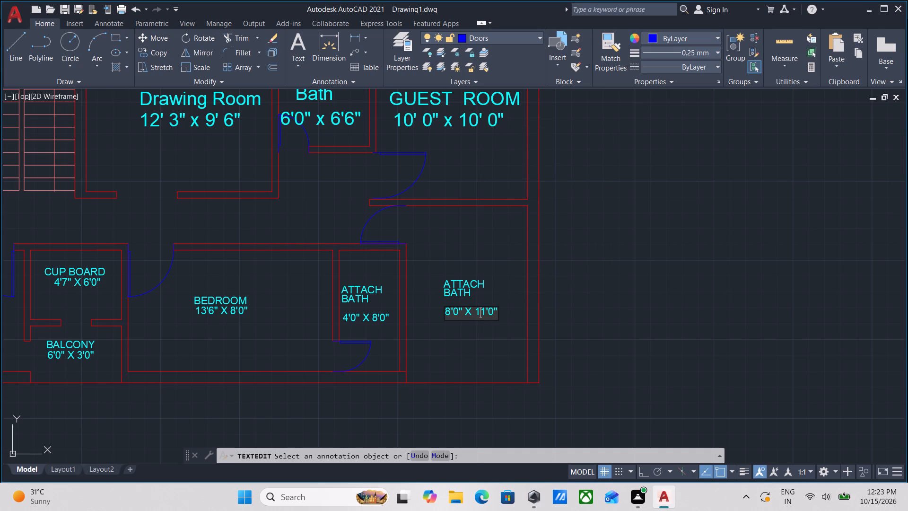
click(486, 313)
click(486, 313)
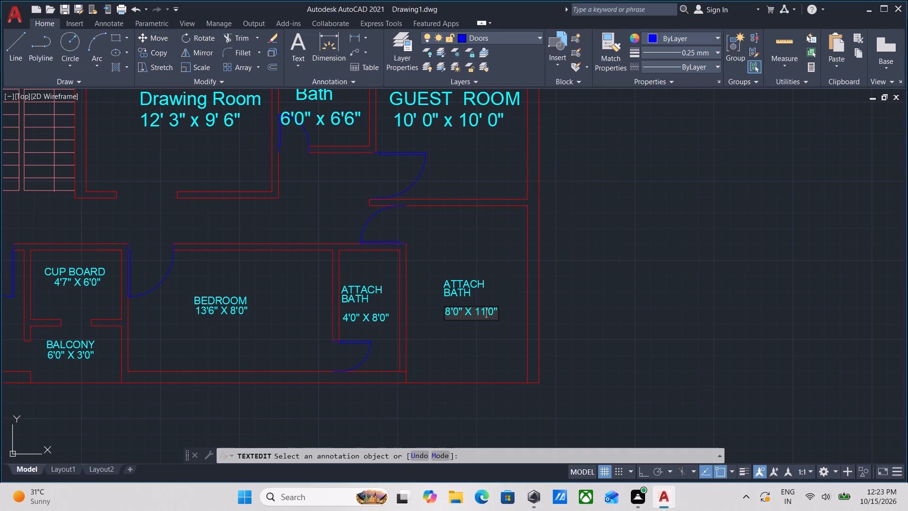
click(489, 312)
key(period)
key(8)
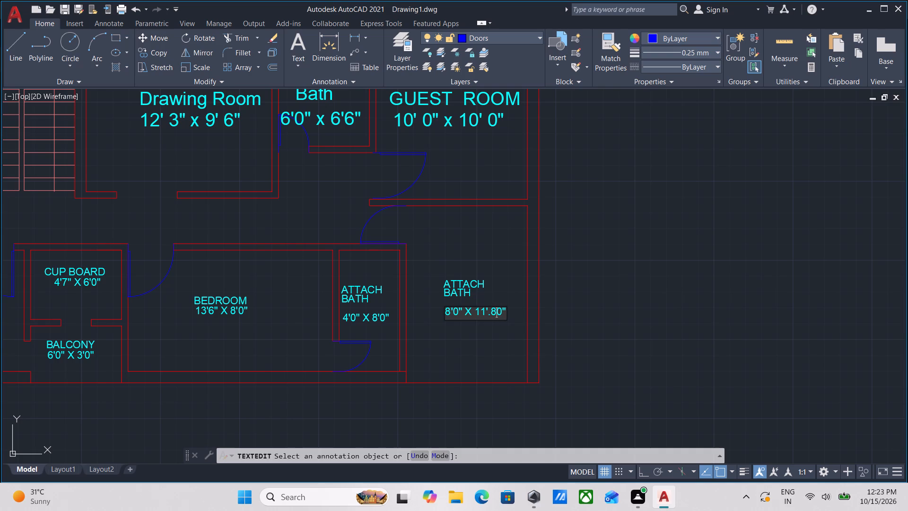
click(501, 311)
key(BackSpace)
click(490, 312)
key(BackSpace)
key(space)
key(Return)
key(Return)
scroll(518, 343, up, 1)
scroll(485, 321, down, 1)
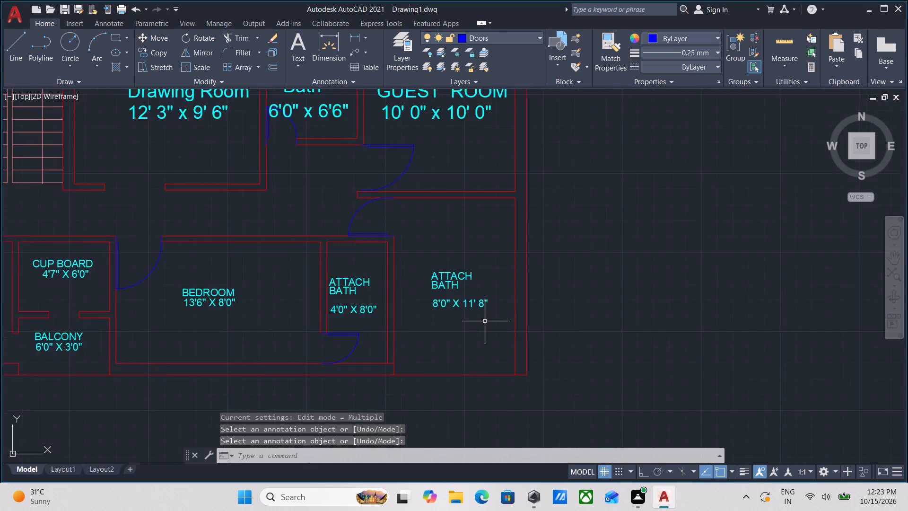
Change the ATTACH line of the copied label in the room beside the attached bath to BALCONY.
scroll(485, 321, down, 1)
middle_click(485, 321)
scroll(460, 289, up, 2)
double_click(460, 300)
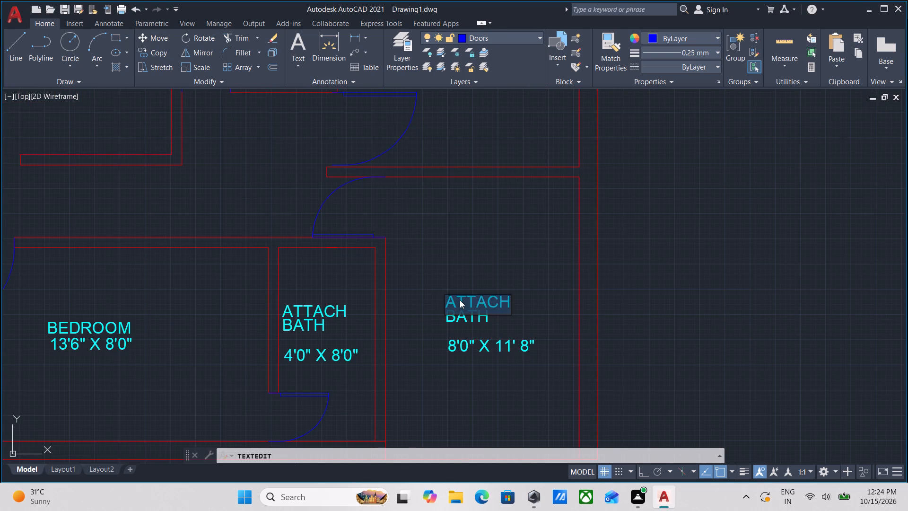
key(b)
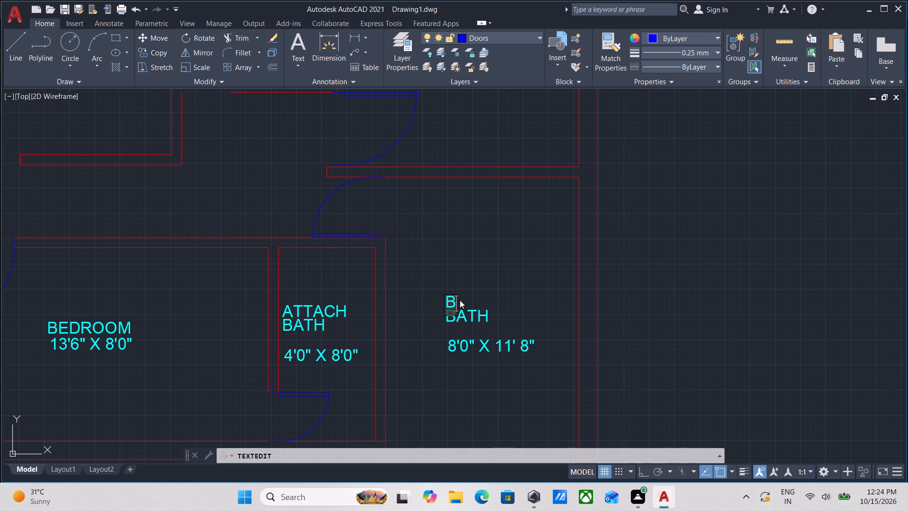
text(AL)
text(CONY)
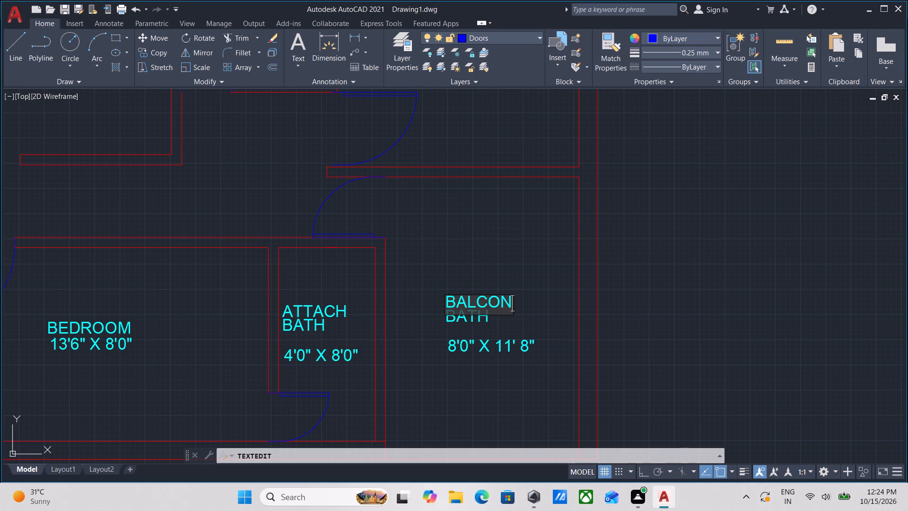
key(Return)
key(Return)
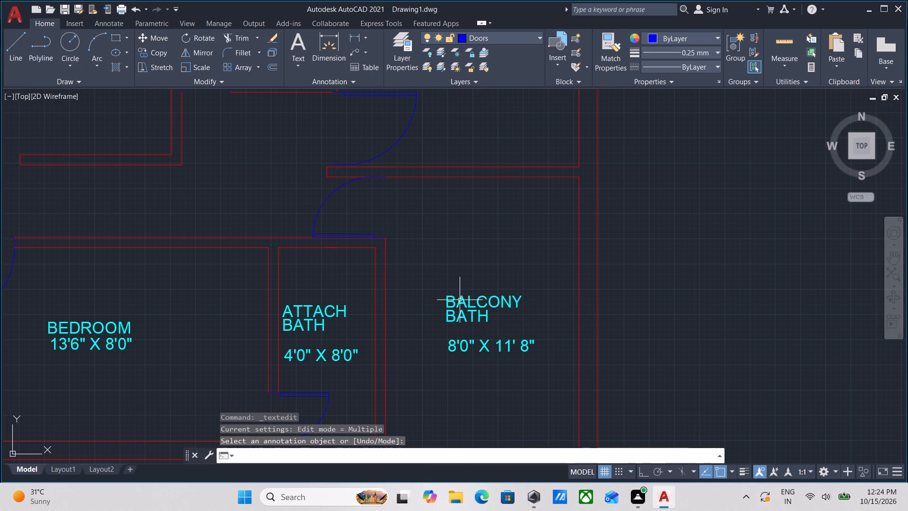
Erase the leftover BATH line beneath the new BALCONY label.
scroll(468, 309, up, 2)
click(545, 364)
click(508, 331)
right_click(508, 331)
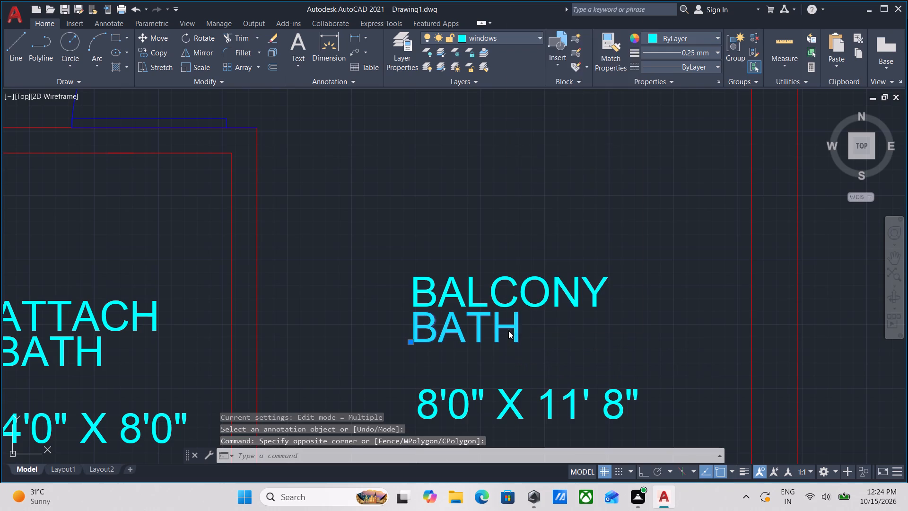
click(541, 115)
Move the 8'0" X 11' 8" size text up about 11.6" so it sits directly beneath BALCONY.
scroll(535, 140, down, 1)
middle_drag(530, 135, 528, 108)
drag(568, 299, 561, 292)
click(539, 268)
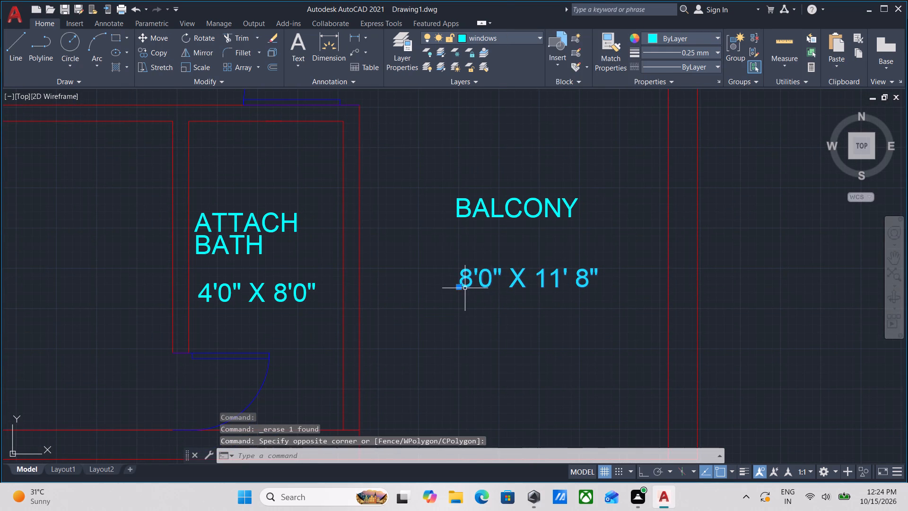
click(460, 288)
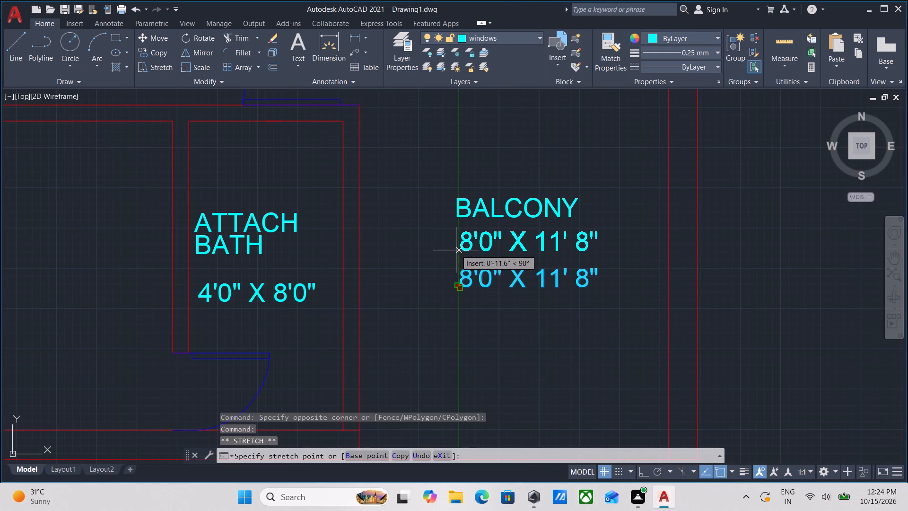
click(456, 250)
scroll(462, 251, down, 2)
middle_drag(462, 251, 451, 298)
key(Escape)
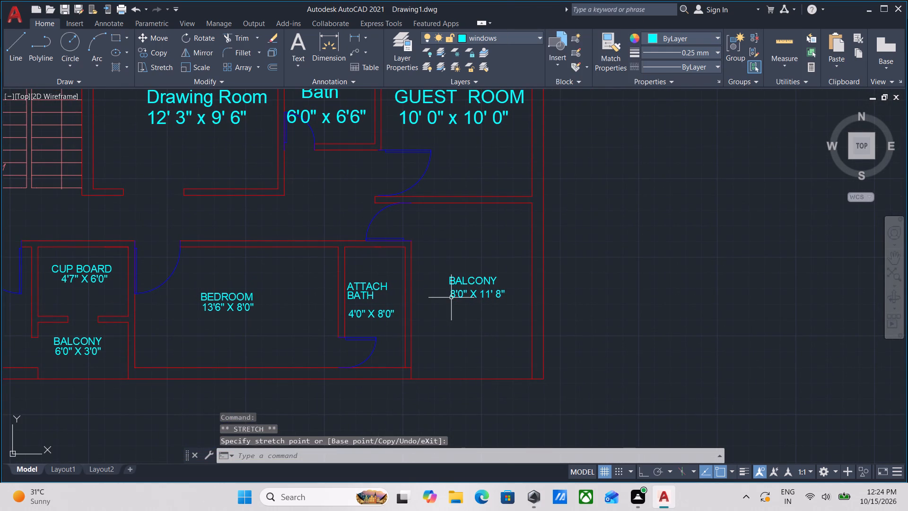
Examine both floor plans and compare their room labels to find the second plan's unlabelled rooms.
scroll(451, 298, down, 1)
middle_drag(451, 298, 463, 356)
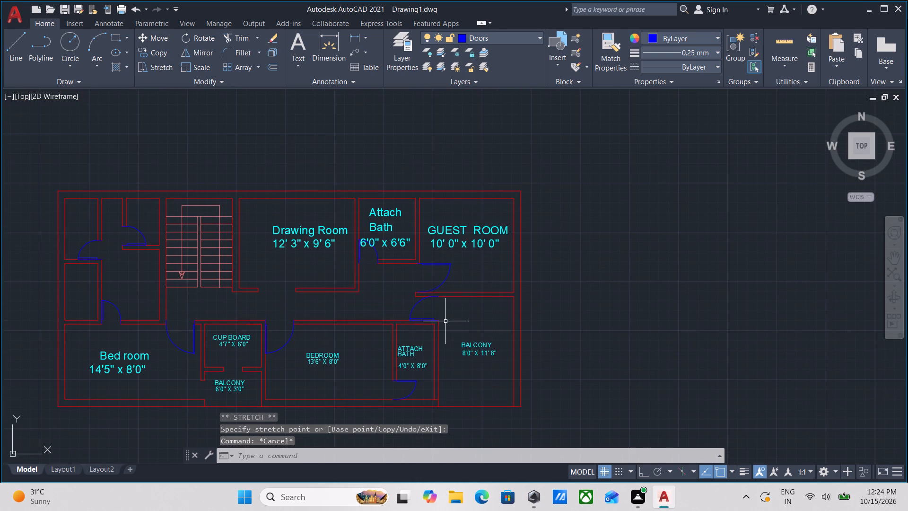
middle_drag(451, 324, 459, 346)
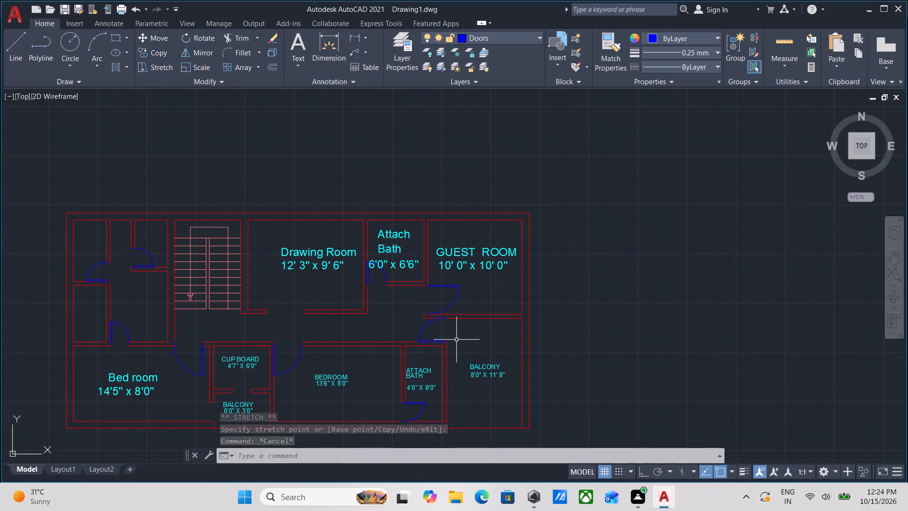
scroll(450, 311, up, 1)
scroll(396, 304, down, 1)
middle_drag(396, 304, 530, 281)
middle_drag(390, 288, 418, 308)
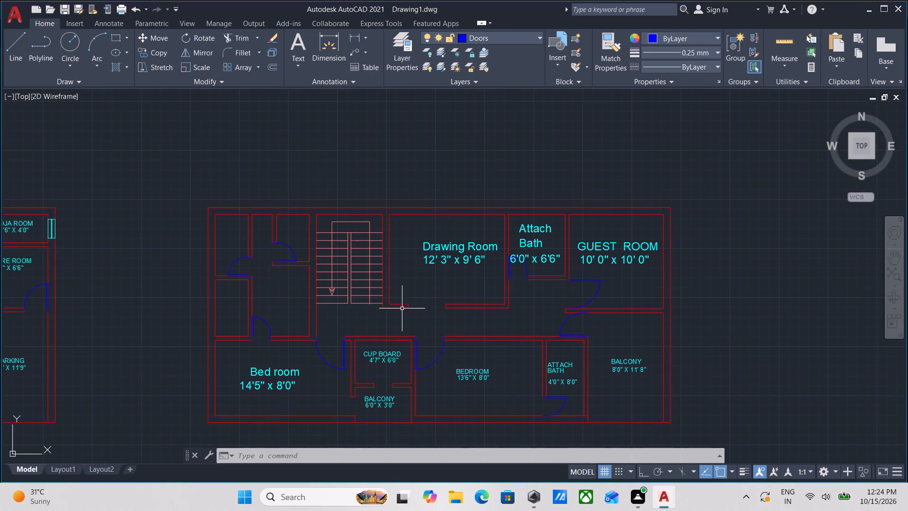
middle_drag(302, 310, 432, 332)
scroll(375, 327, down, 1)
middle_drag(376, 325, 385, 311)
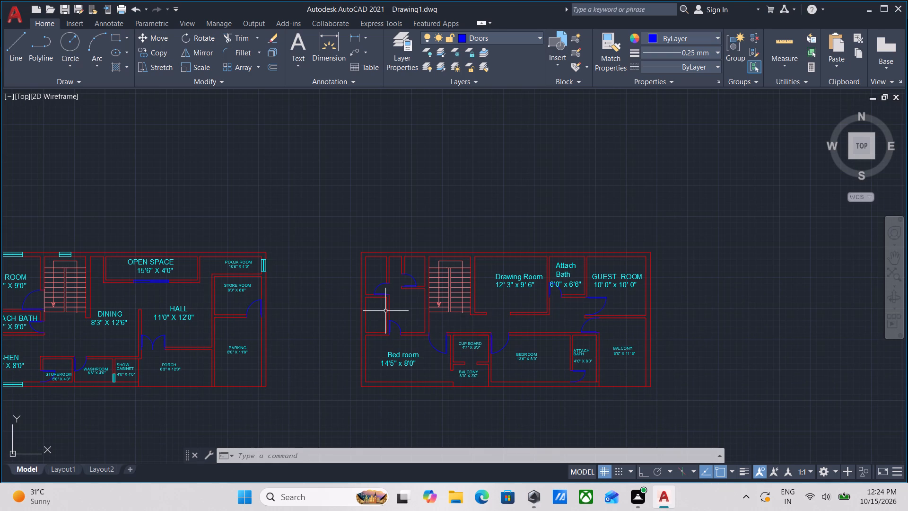
scroll(369, 322, down, 1)
scroll(393, 315, up, 2)
scroll(282, 326, down, 1)
middle_drag(288, 325, 435, 292)
middle_drag(310, 320, 444, 273)
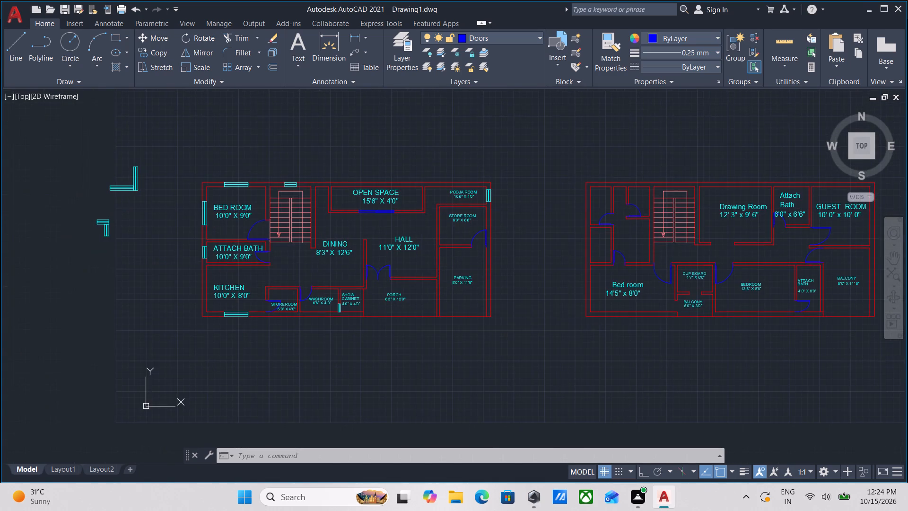
middle_drag(444, 273, 338, 321)
middle_drag(500, 313, 372, 309)
middle_drag(301, 319, 322, 300)
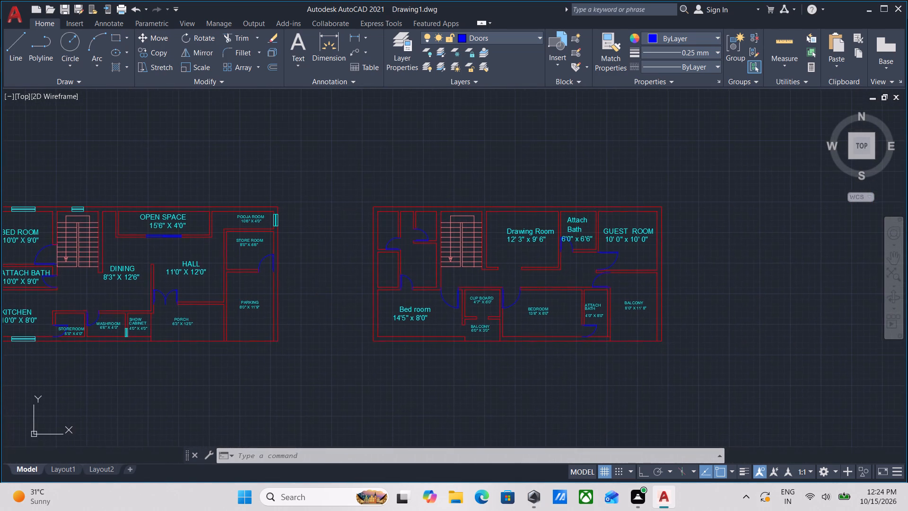
middle_drag(490, 308, 393, 368)
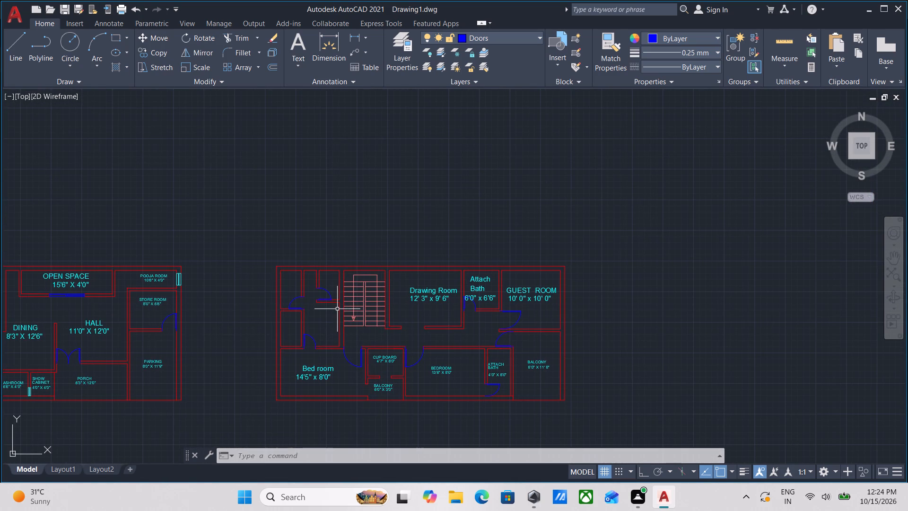
middle_drag(337, 309, 385, 283)
middle_drag(247, 300, 438, 297)
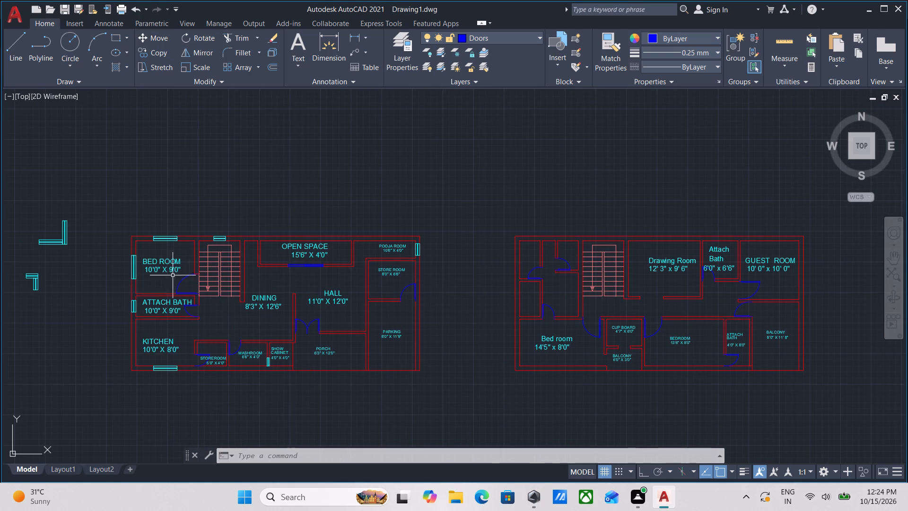
scroll(332, 303, down, 1)
middle_drag(331, 300, 156, 297)
scroll(337, 317, up, 2)
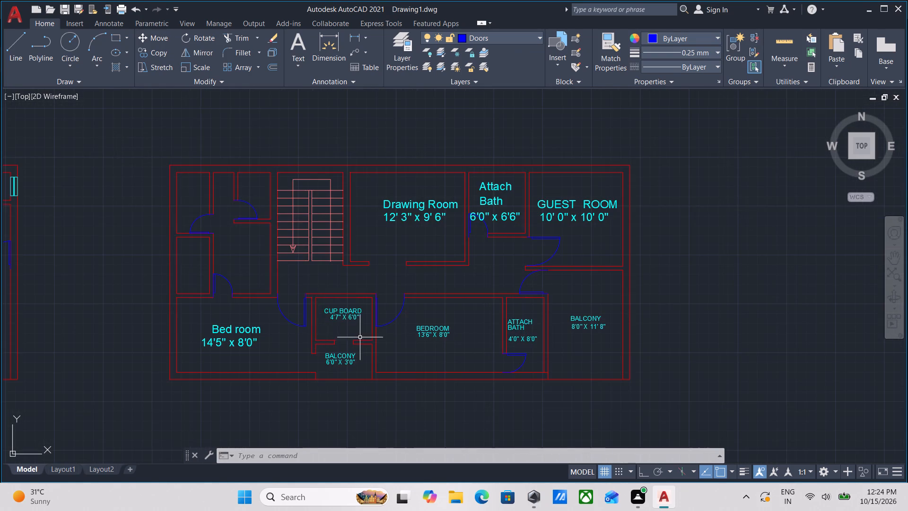
Copy the CUP BOARD label and its size text into the upper-left corner room of the second floor plan.
scroll(359, 337, up, 2)
click(337, 322)
click(294, 269)
middle_drag(297, 274, 327, 304)
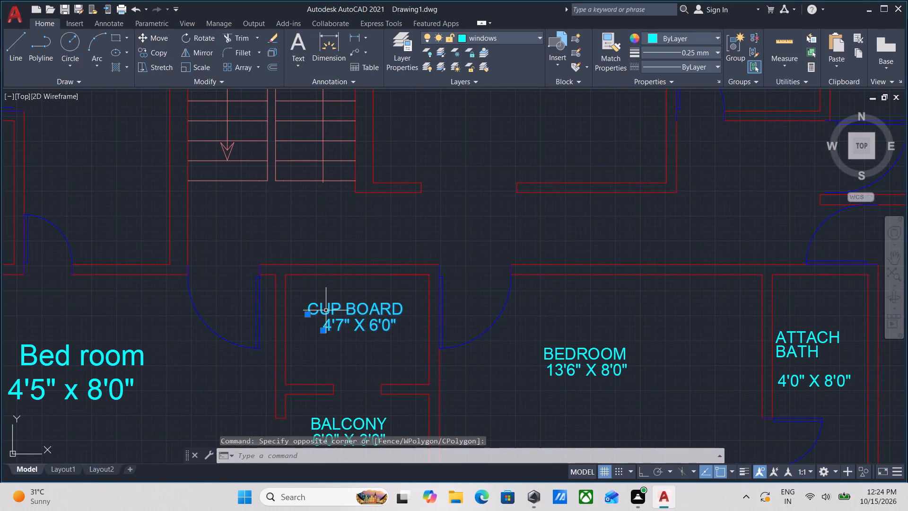
text(CO)
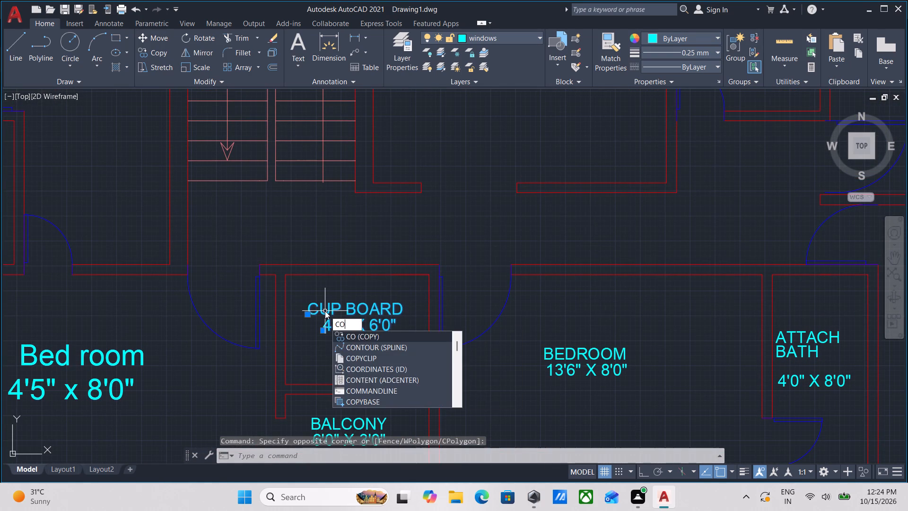
key(Return)
click(338, 313)
middle_drag(120, 263, 359, 303)
scroll(172, 268, down, 1)
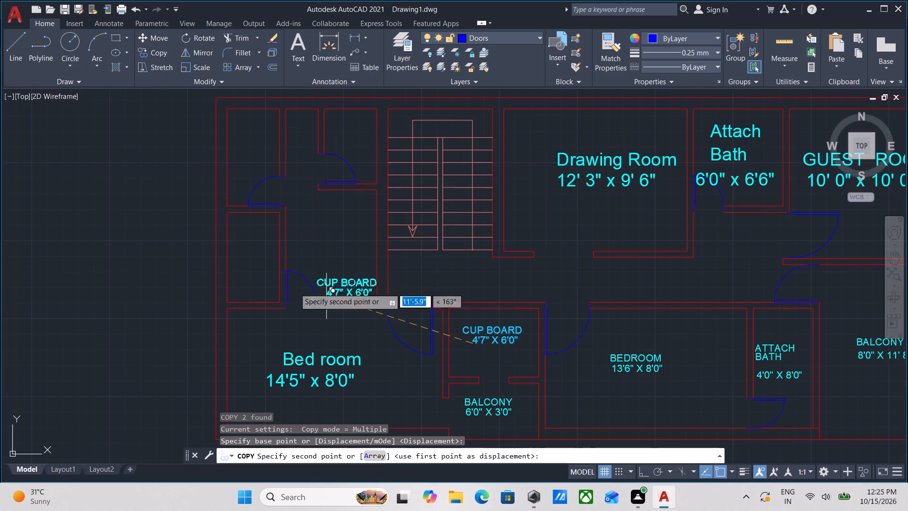
middle_drag(230, 265, 282, 342)
middle_drag(268, 269, 283, 322)
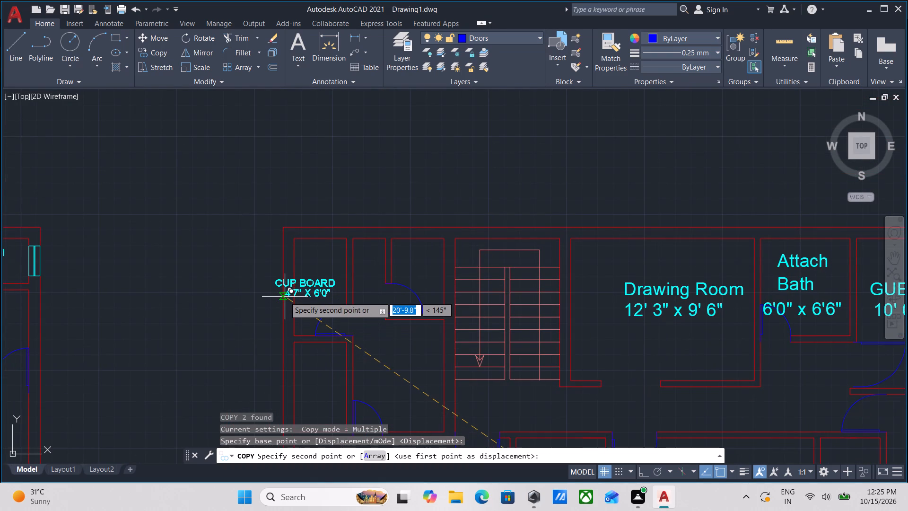
scroll(300, 278, up, 2)
click(310, 281)
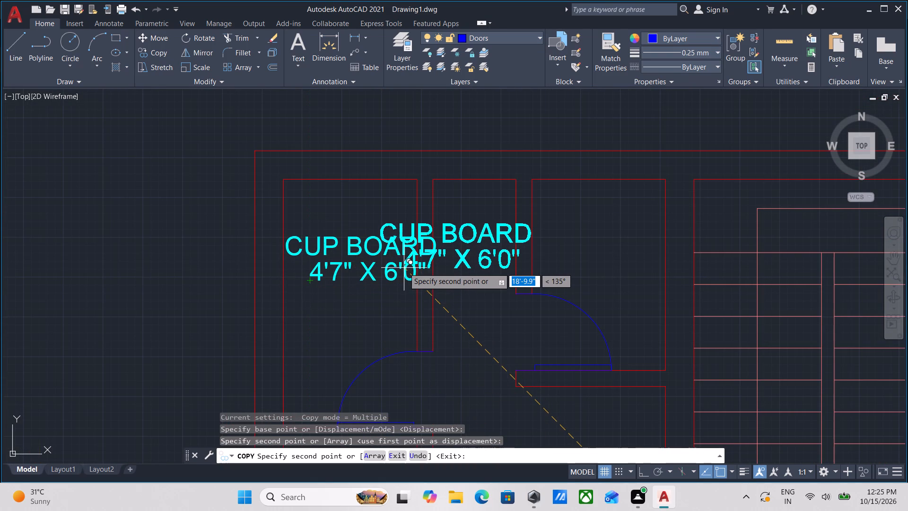
key(Escape)
Change the copied CUP BOARD label in the upper-left corner room to BATH.
double_click(353, 241)
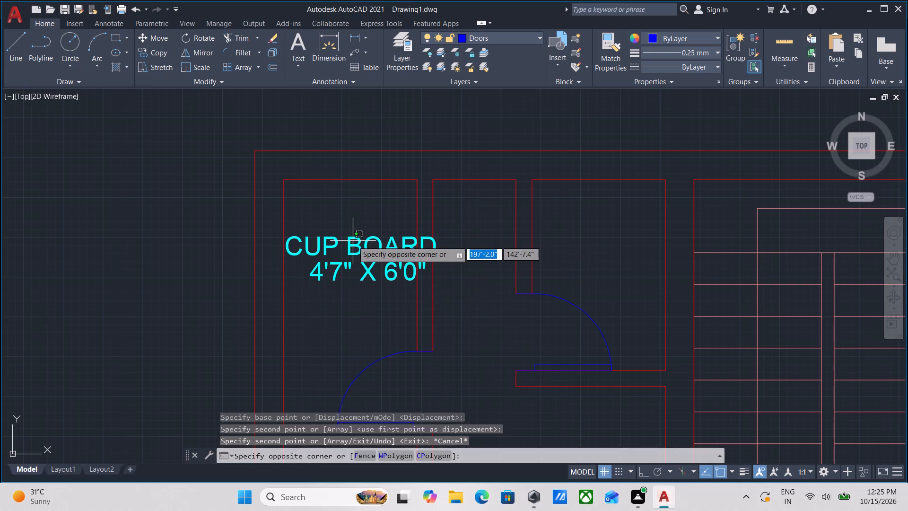
triple_click(322, 238)
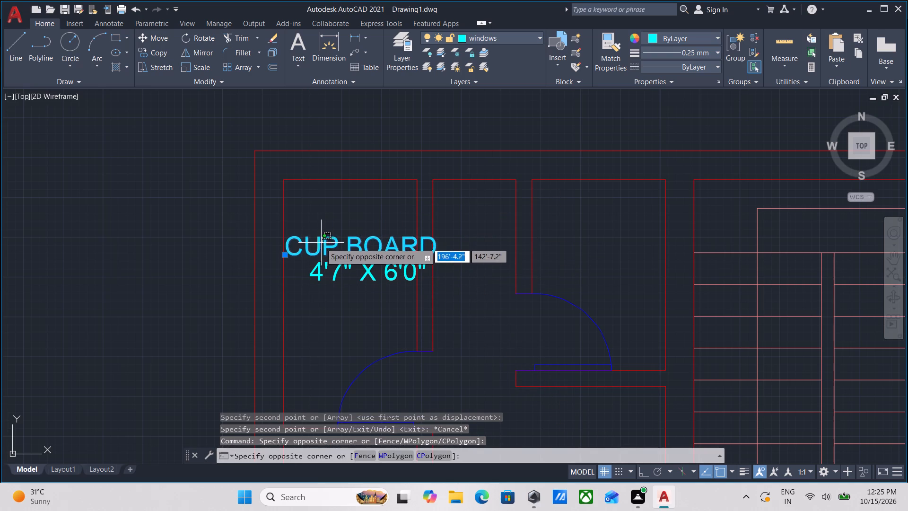
double_click(319, 245)
text(BATH)
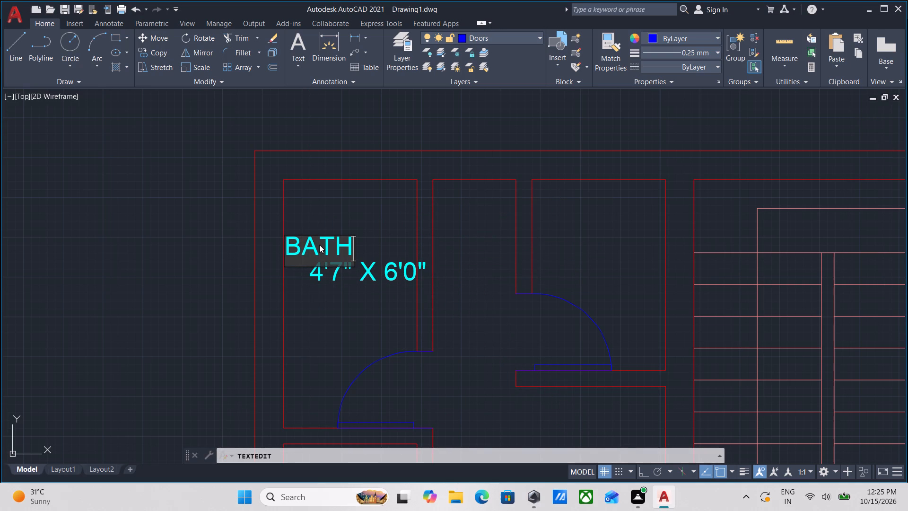
key(Return)
key(Return)
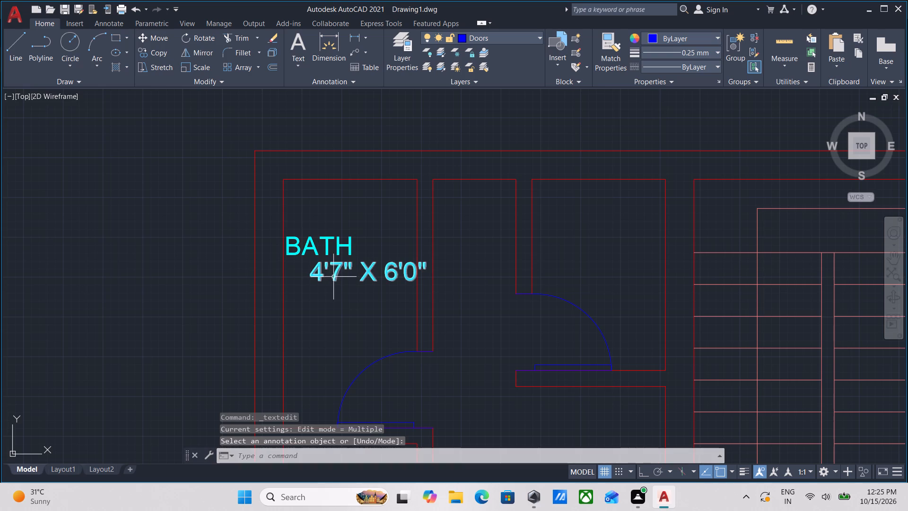
Change the size text under the new BATH label to 3'6" X 6'6".
double_click(333, 275)
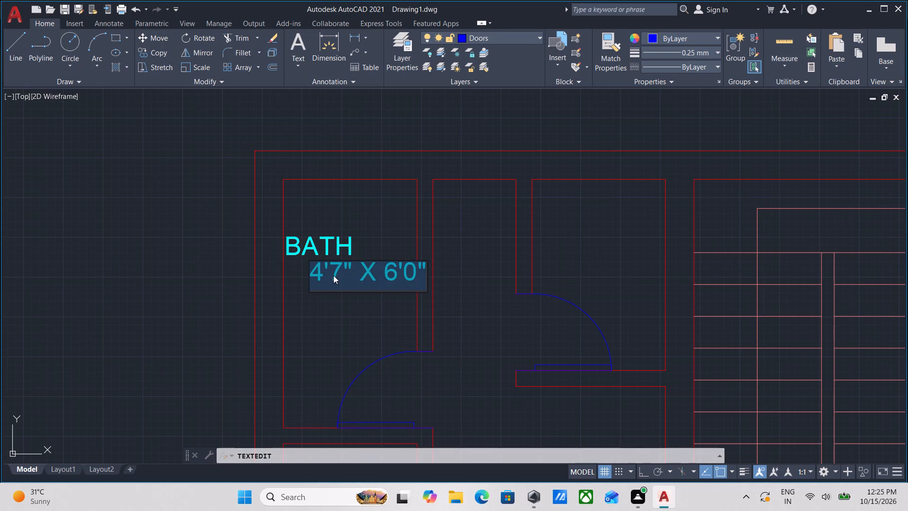
text(3'6)
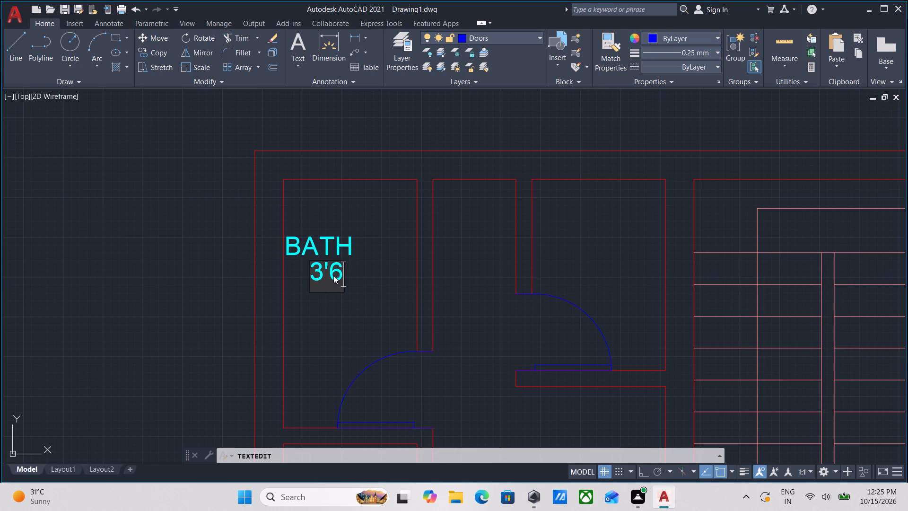
key(shift+quotedbl)
key(space)
text(X)
key(space)
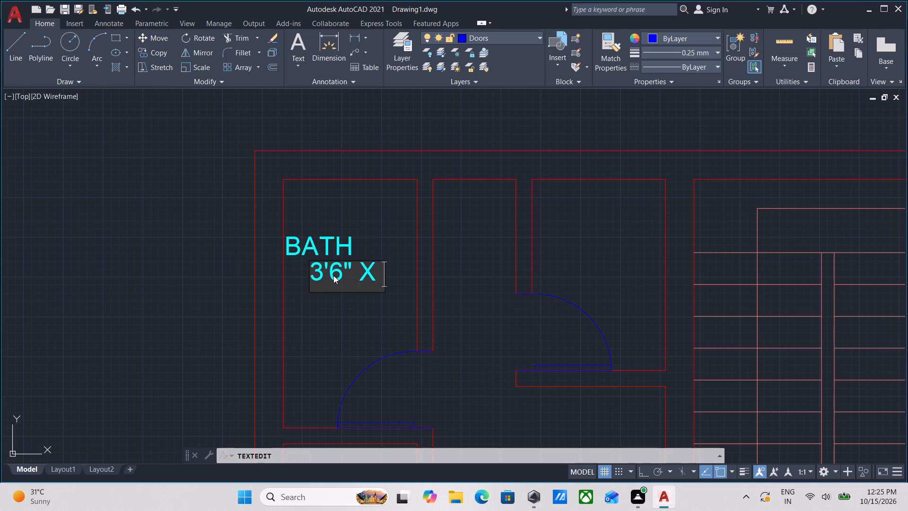
text(6'6)
key(shift+quotedbl)
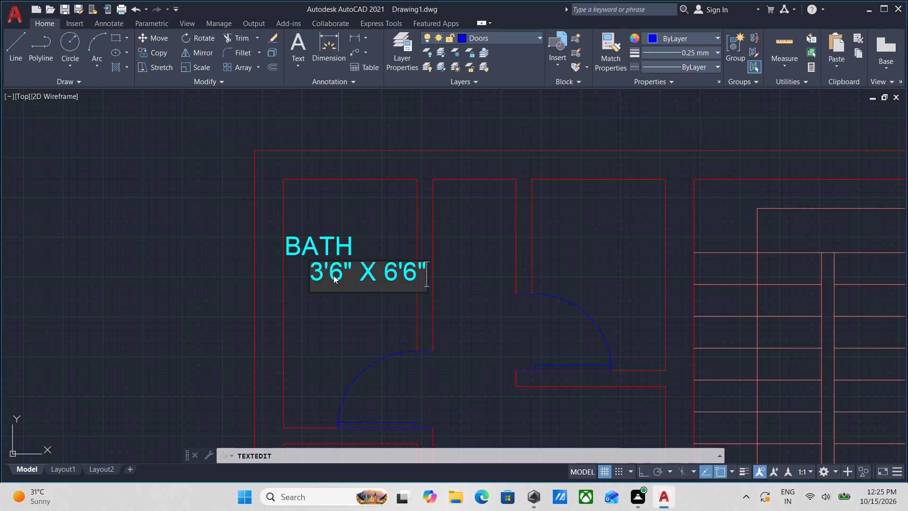
key(Return)
key(Return)
Shift the 3'6" X 6'6" size text left so it fits inside the room beneath BATH.
scroll(294, 267, up, 1)
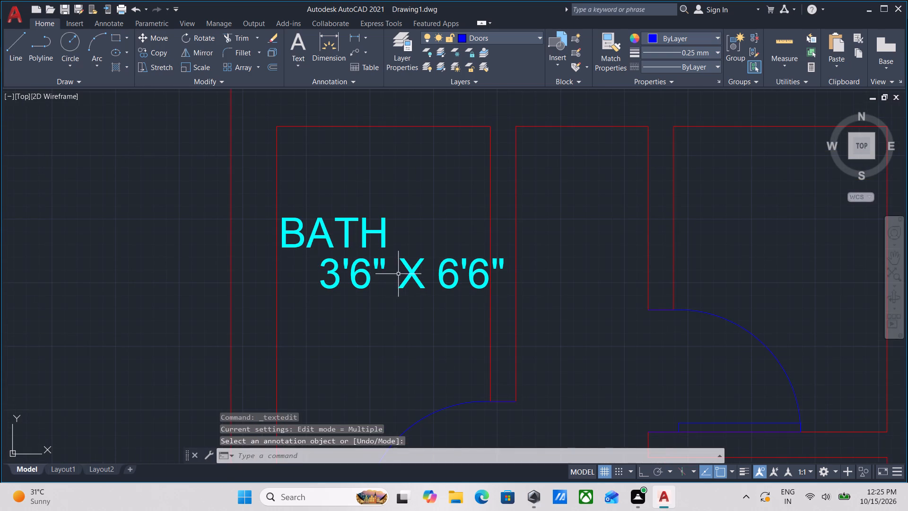
click(440, 323)
click(386, 276)
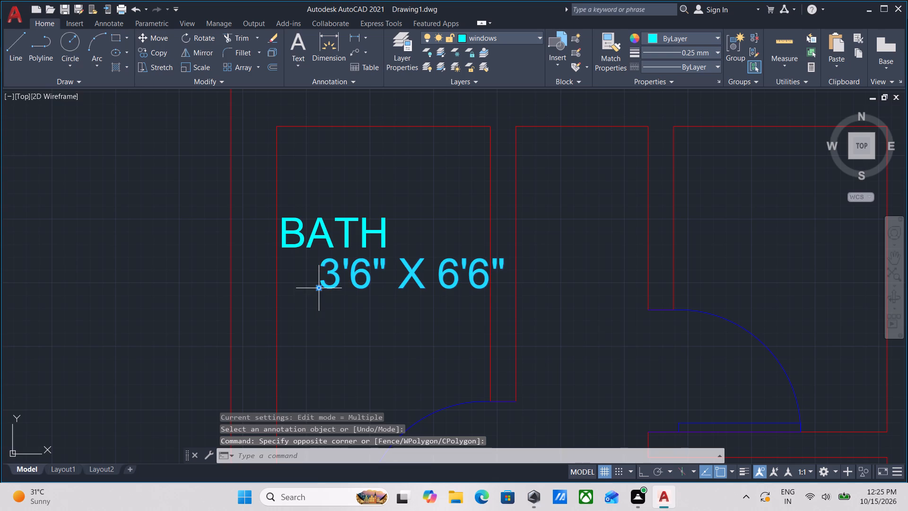
click(316, 288)
click(286, 287)
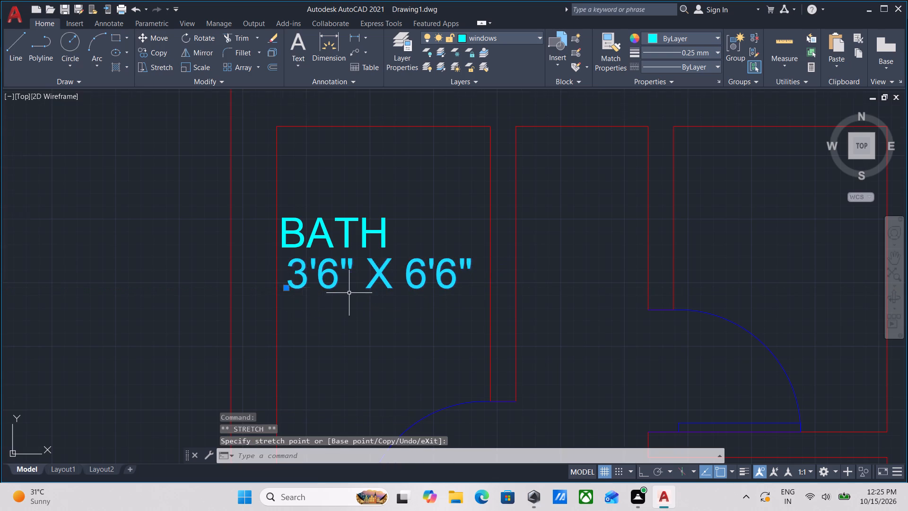
Copy the BATH label and its size text into the small room just left of the staircase on the second floor plan.
scroll(349, 293, down, 1)
middle_drag(349, 293, 314, 308)
key(Escape)
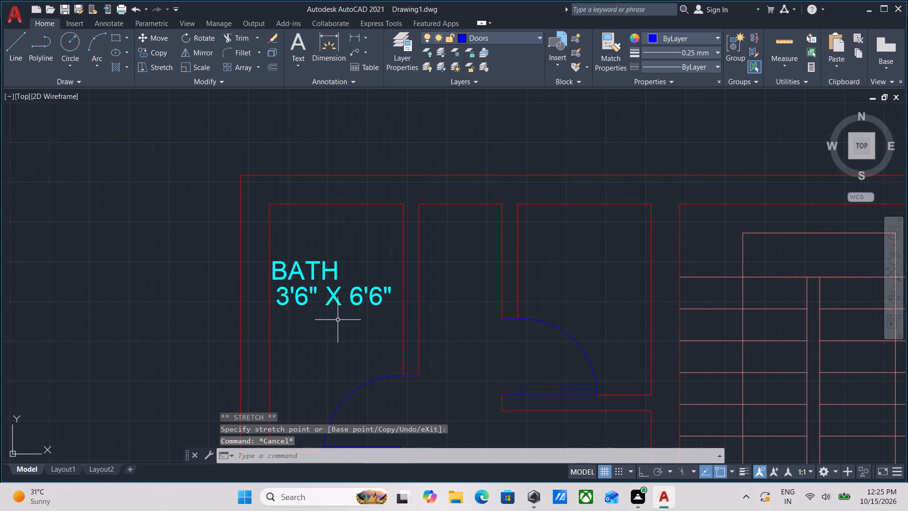
middle_drag(340, 321, 350, 333)
click(352, 342)
click(303, 260)
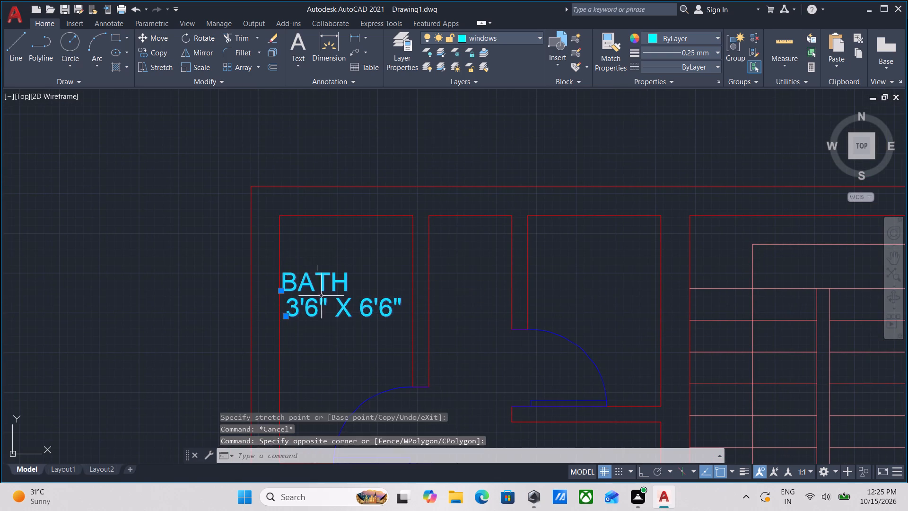
middle_drag(329, 315, 334, 336)
text(CO)
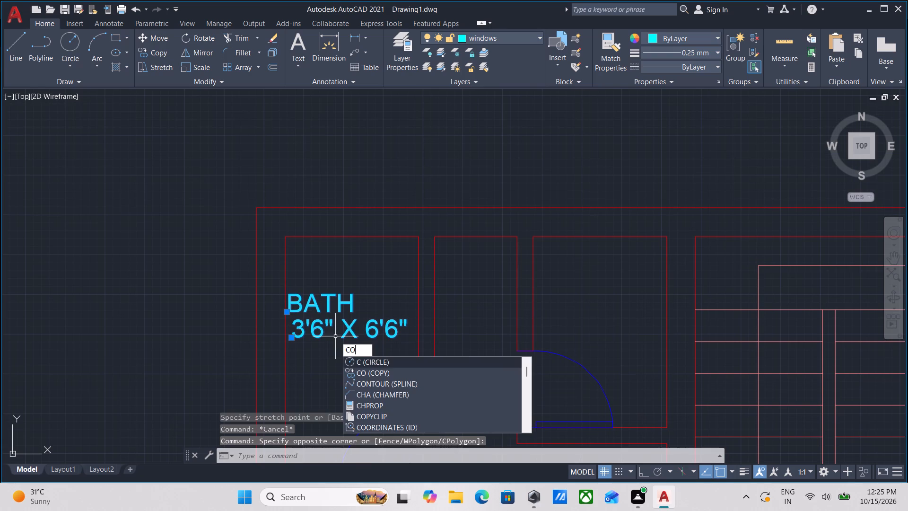
key(Return)
click(292, 307)
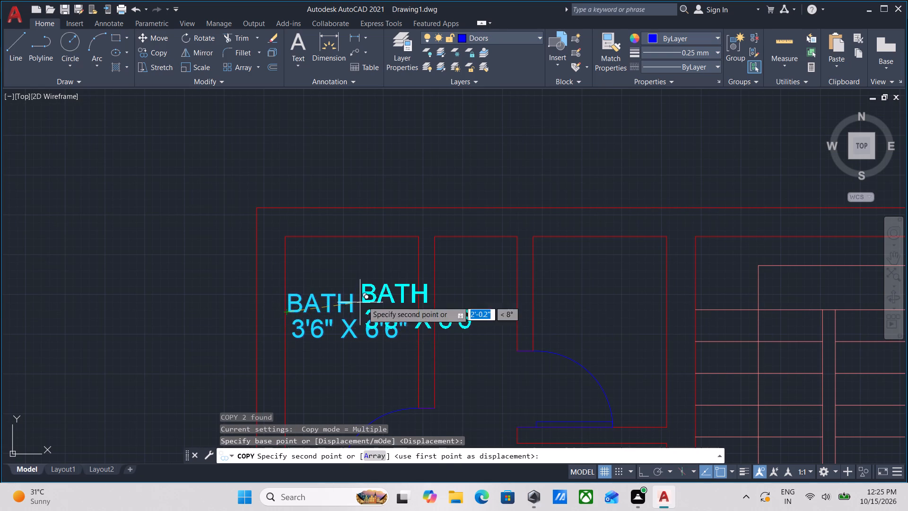
middle_drag(363, 301, 269, 316)
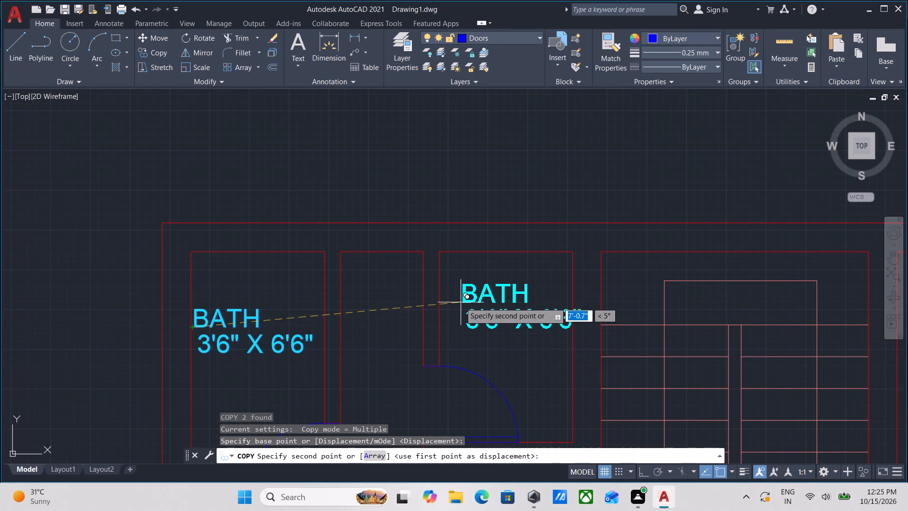
click(450, 303)
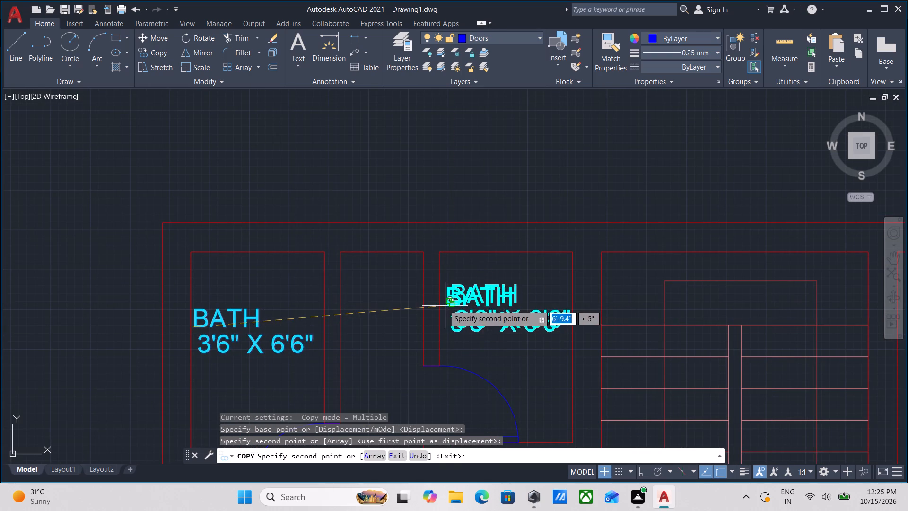
key(Escape)
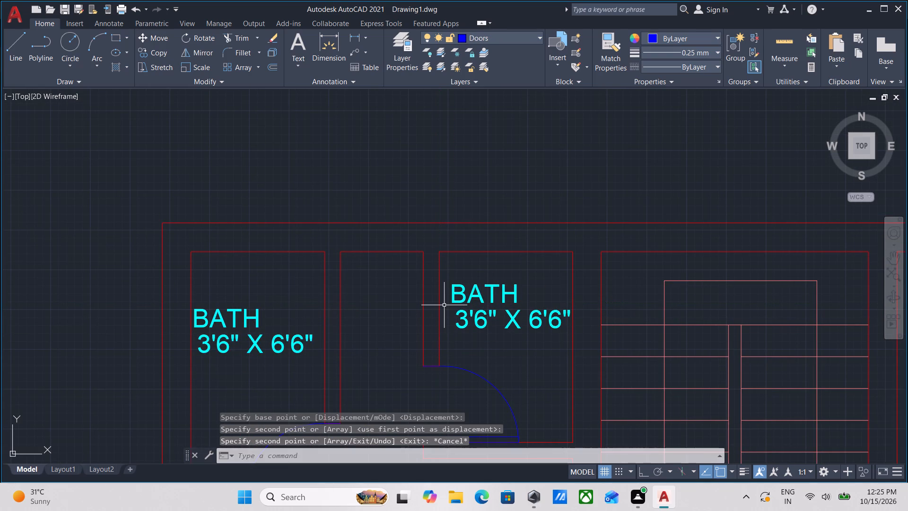
Change the copied BATH label beside the staircase to TOILET.
double_click(487, 285)
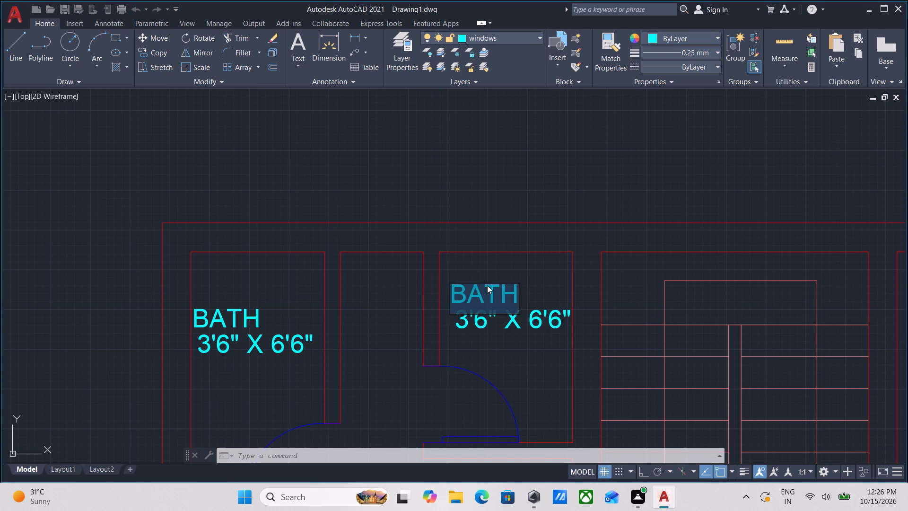
text(TOILET)
key(Return)
key(Return)
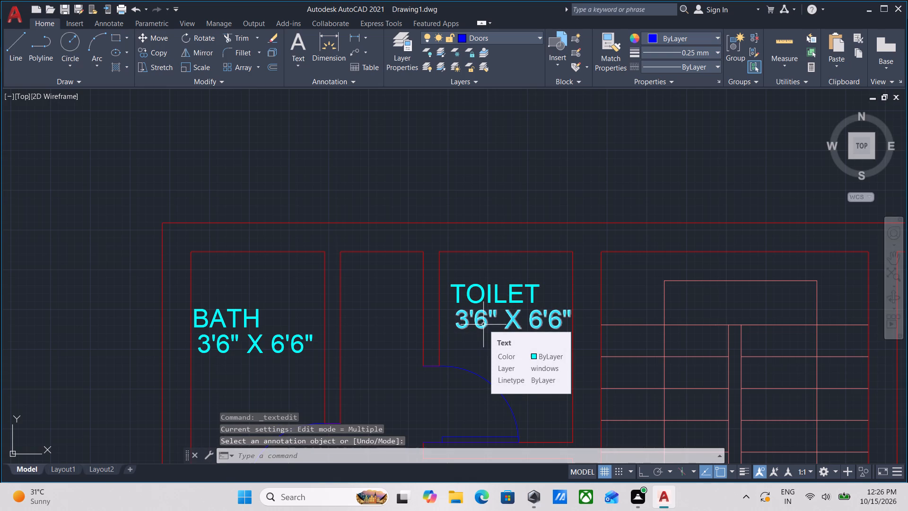
Change the size text under the TOILET label to 3'6" X 5'0".
triple_click(539, 317)
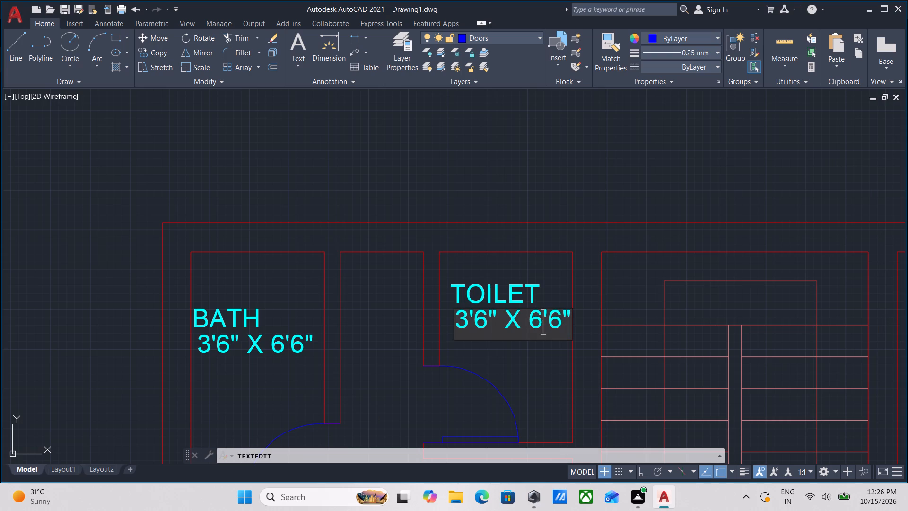
click(558, 321)
key(BackSpace)
key(0)
click(537, 320)
key(BackSpace)
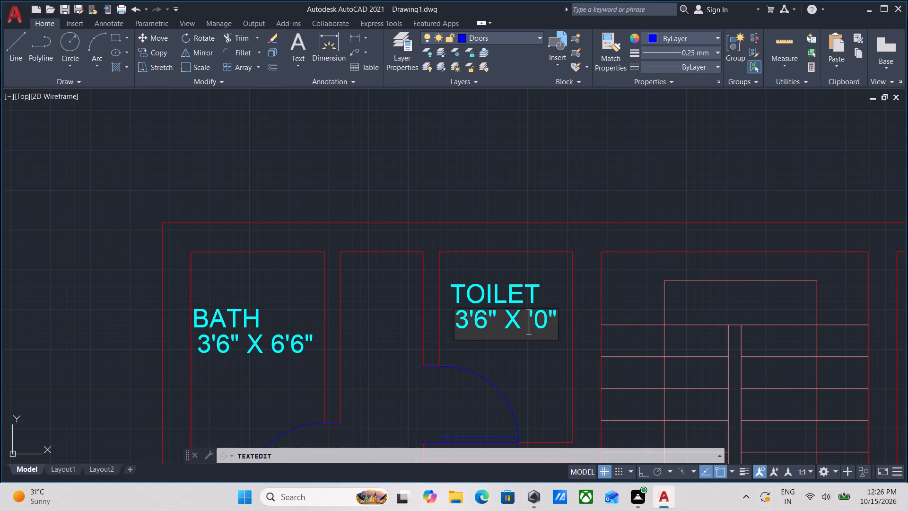
key(5)
key(Return)
key(Return)
key(Return)
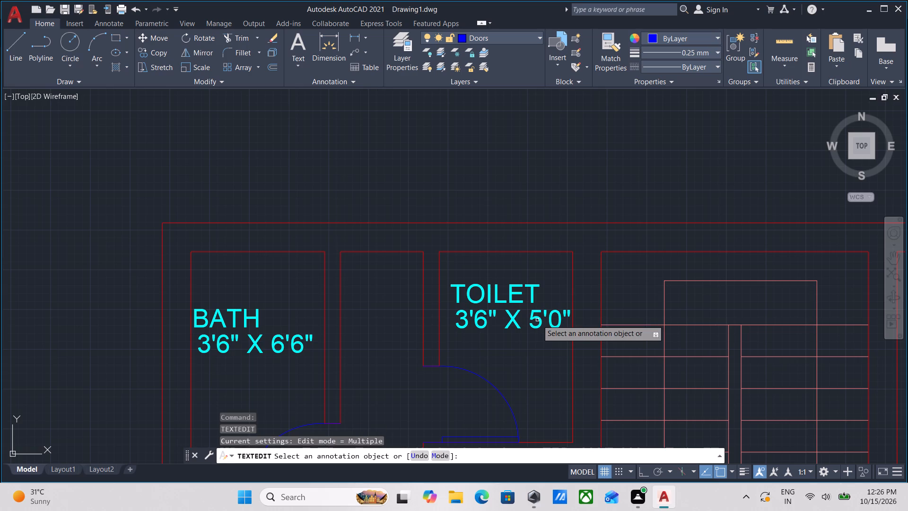
Examine the room labels and sizes across the second floor plan and compare it with the first plan.
scroll(537, 320, down, 2)
middle_drag(513, 346, 504, 296)
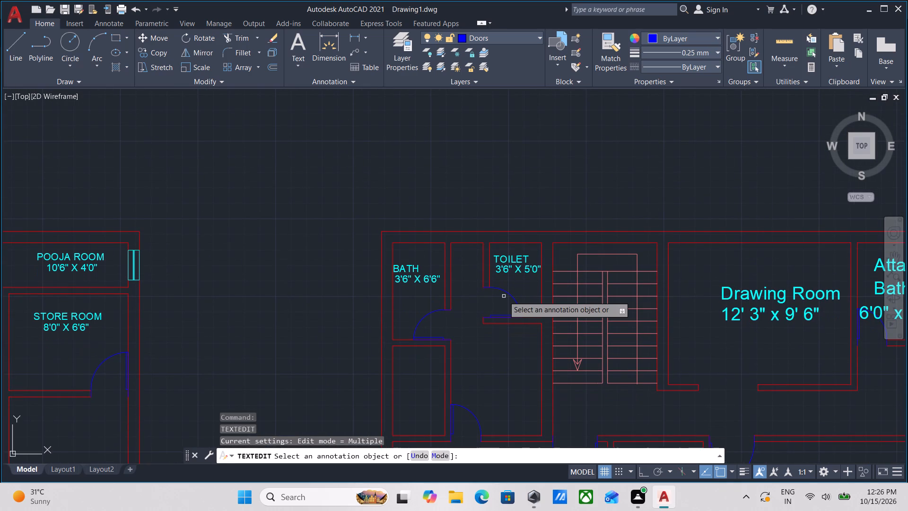
scroll(504, 296, down, 2)
scroll(496, 333, up, 2)
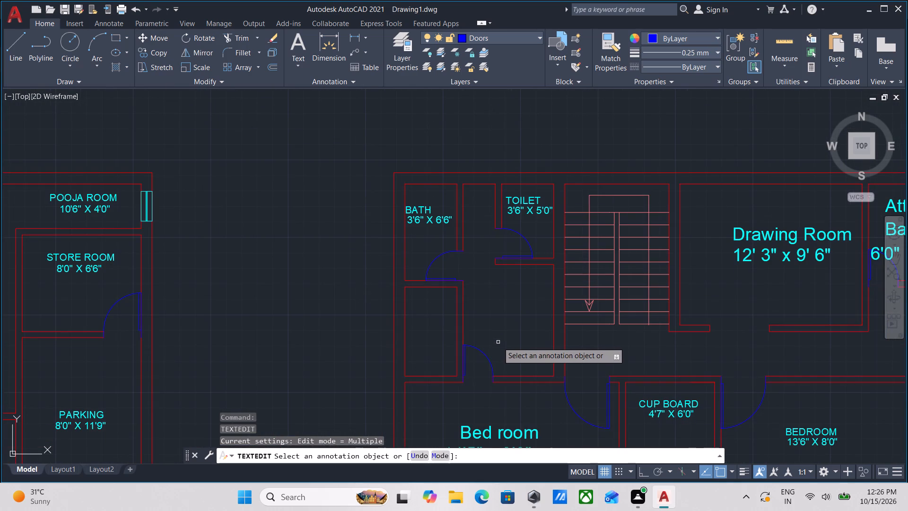
scroll(502, 343, down, 1)
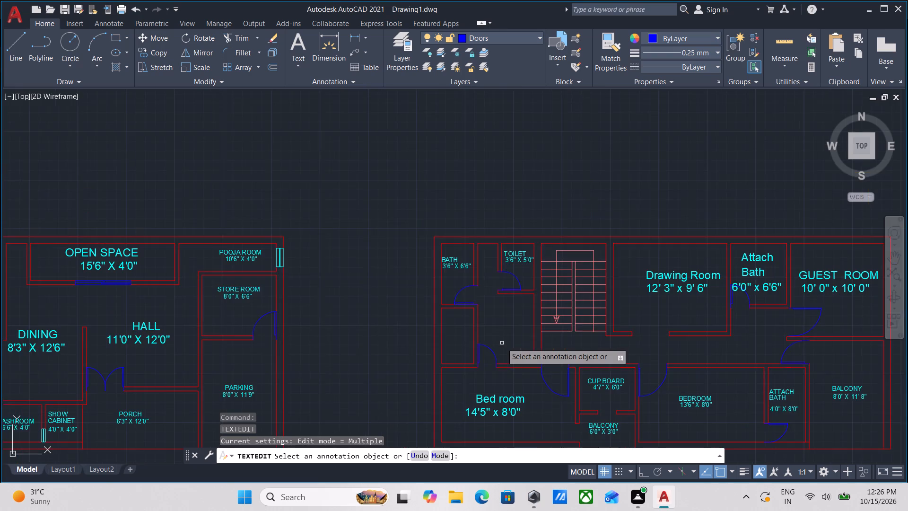
middle_drag(502, 343, 466, 306)
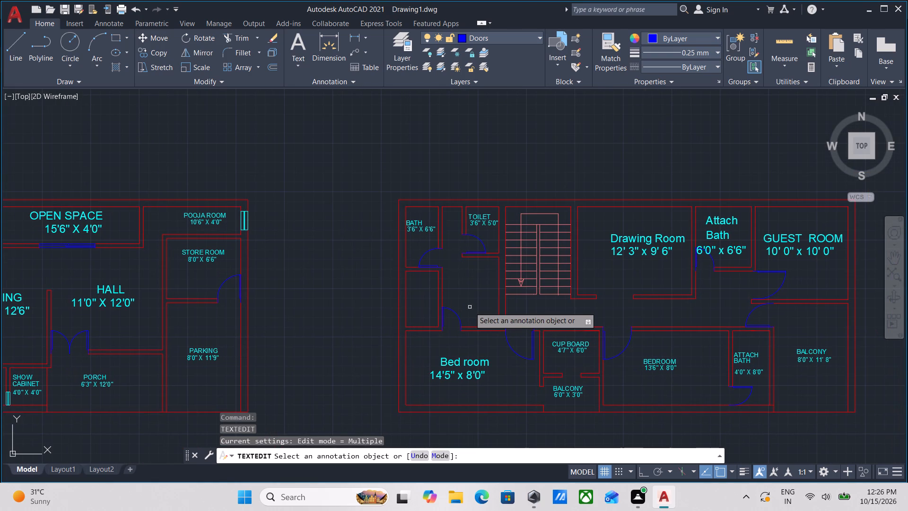
scroll(633, 386, up, 1)
middle_drag(633, 386, 629, 385)
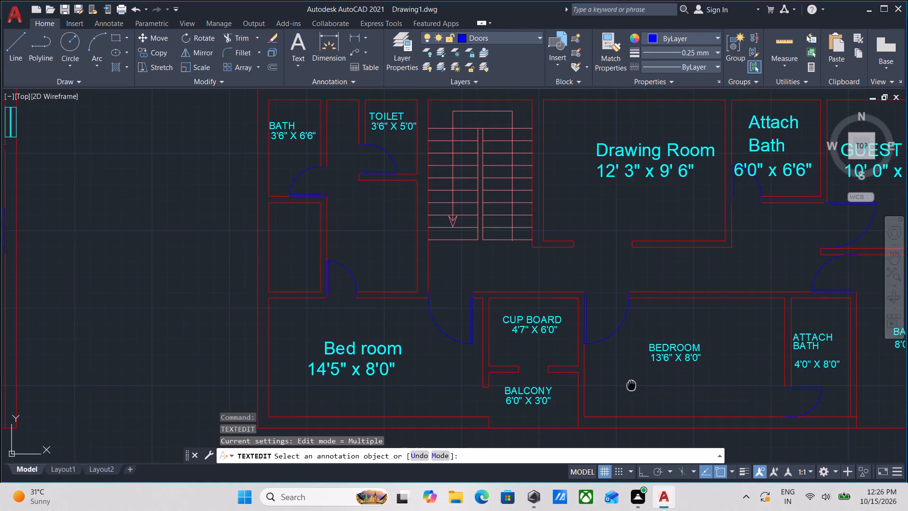
middle_drag(629, 385, 565, 388)
middle_drag(579, 386, 526, 398)
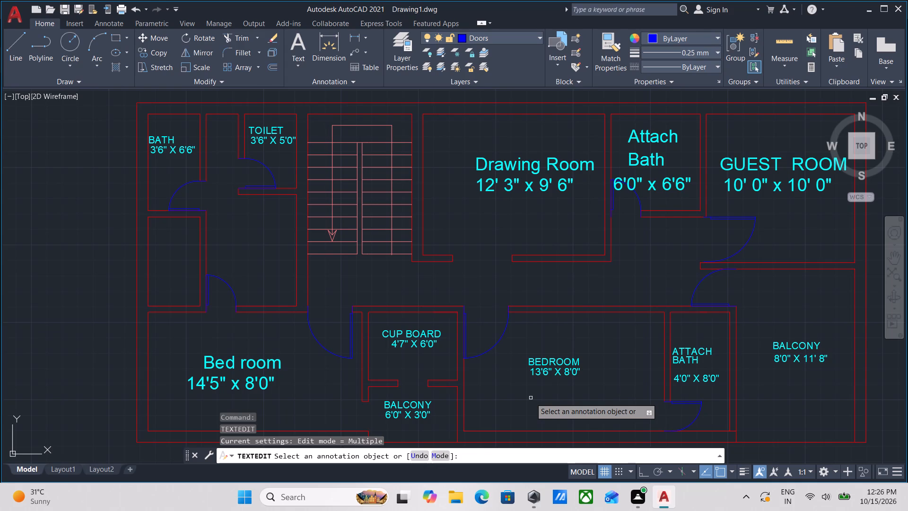
scroll(531, 398, down, 1)
middle_drag(531, 398, 571, 409)
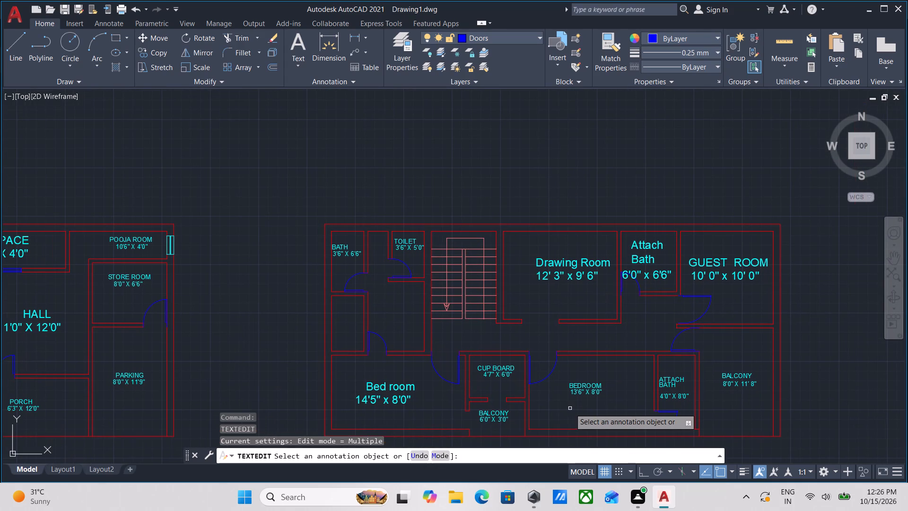
key(Escape)
scroll(570, 408, down, 2)
middle_drag(569, 408, 573, 386)
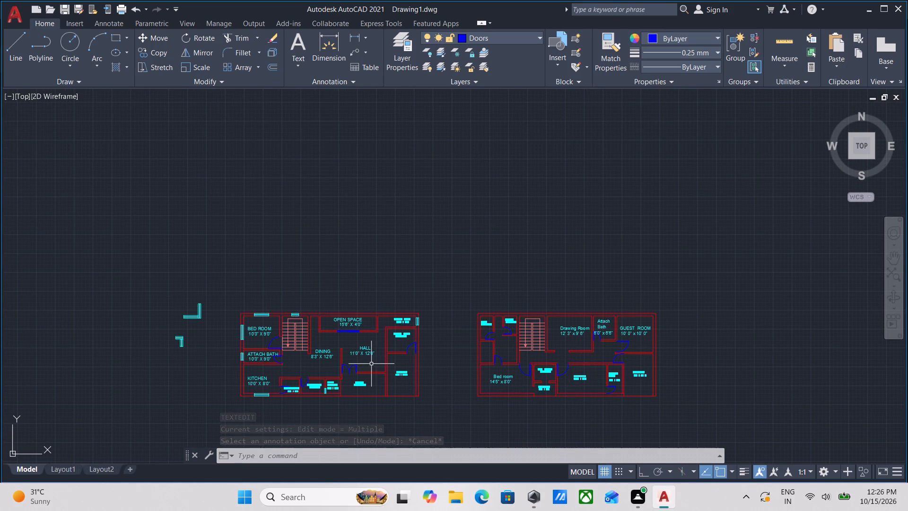
Copy the longer loose horizontal window beside the first plan into the second plan's upper outer wall at the Drawing Room.
scroll(132, 341, up, 2)
scroll(239, 306, up, 2)
click(335, 297)
click(297, 235)
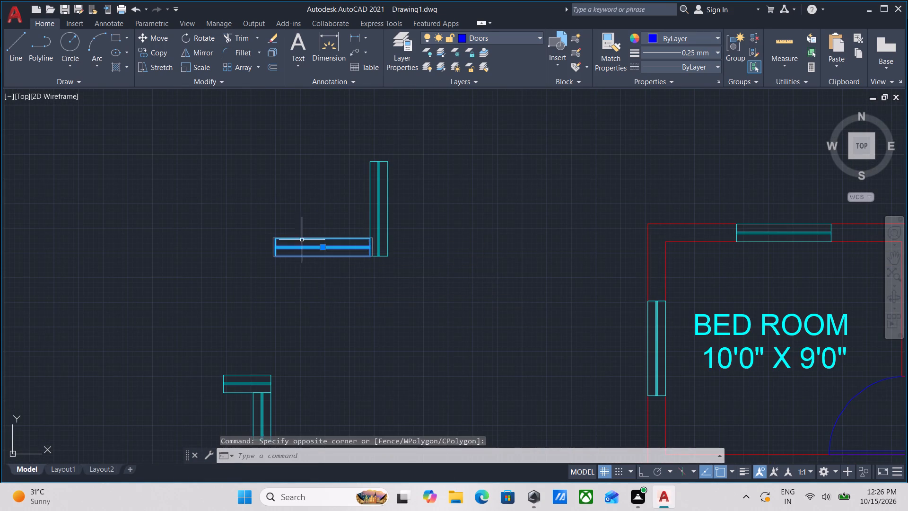
middle_drag(330, 305, 330, 351)
text(CO)
key(Return)
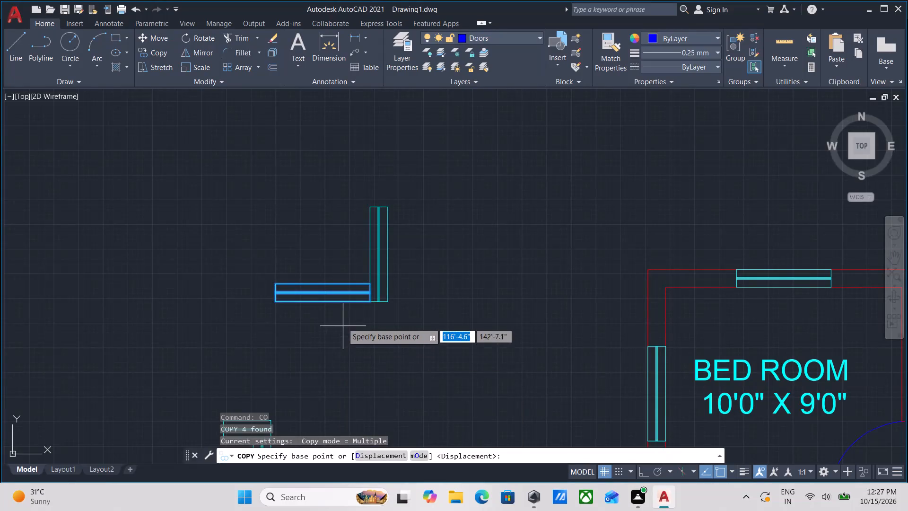
click(324, 304)
scroll(506, 331, down, 1)
middle_drag(506, 331, 79, 273)
scroll(319, 288, down, 3)
middle_drag(326, 288, 118, 227)
scroll(260, 194, up, 1)
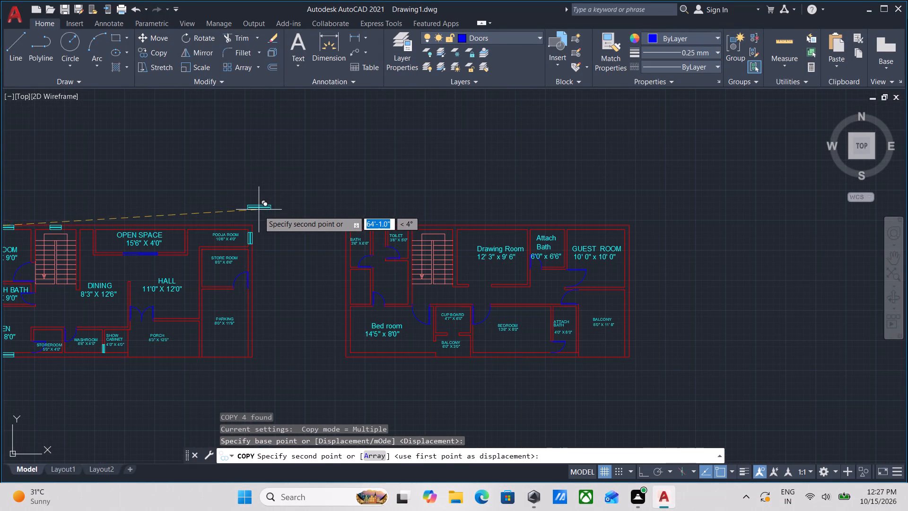
middle_drag(371, 241, 285, 331)
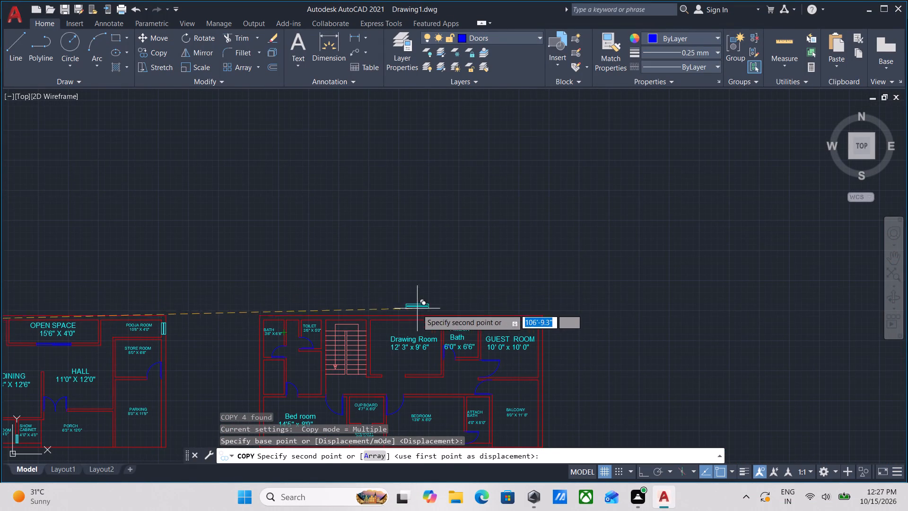
scroll(404, 316, up, 3)
click(410, 338)
Place two more copies of the window in the upper outer wall, above the staircase and at the GUEST ROOM.
middle_drag(284, 277, 287, 280)
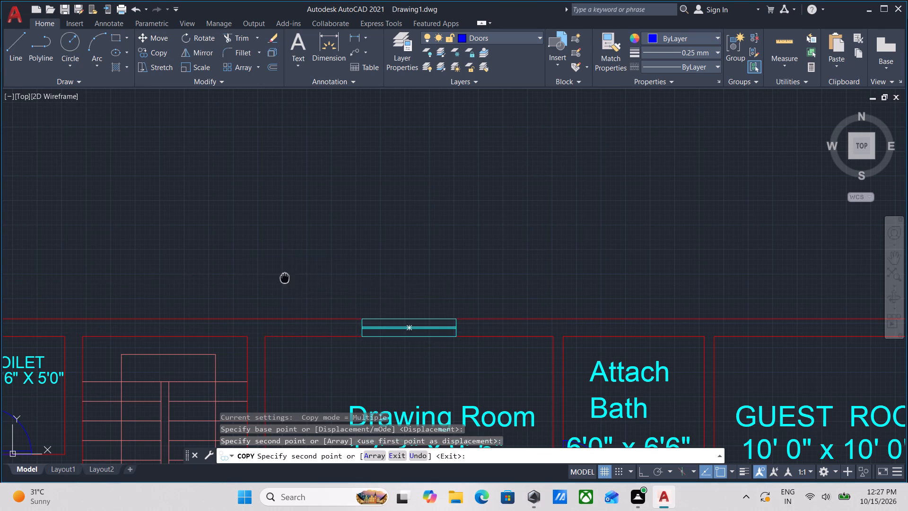
middle_drag(287, 280, 570, 273)
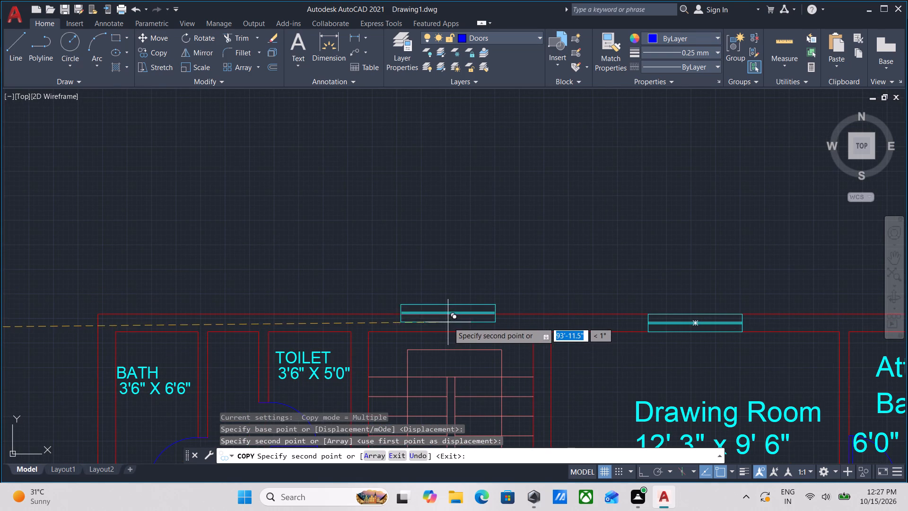
click(451, 330)
scroll(577, 255, down, 1)
middle_drag(577, 255, 437, 257)
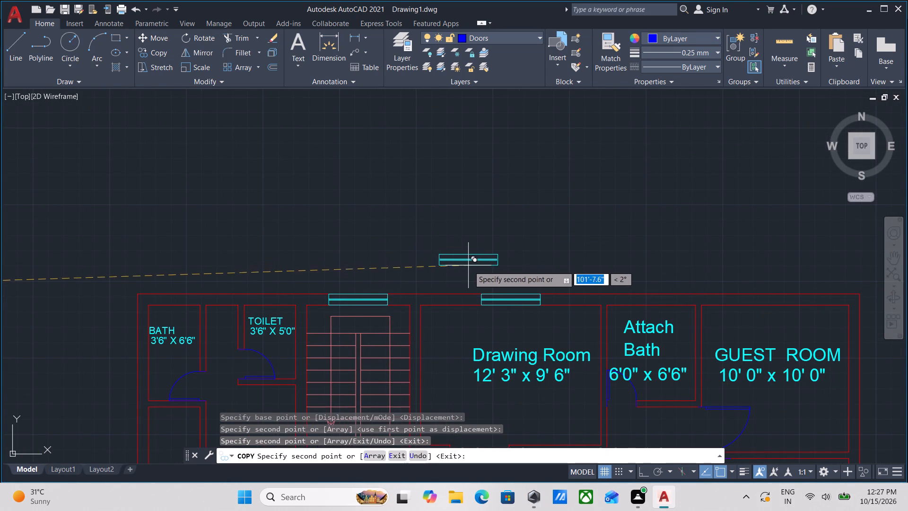
middle_drag(469, 266, 286, 270)
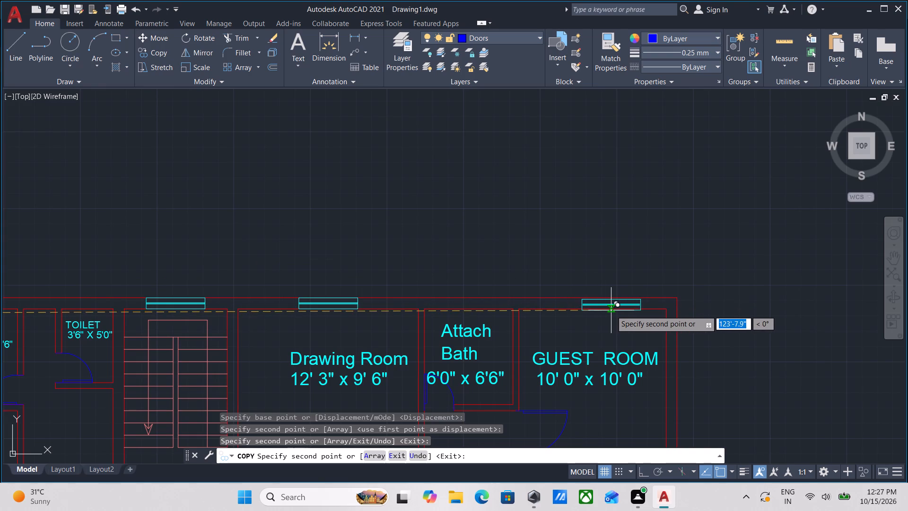
click(592, 308)
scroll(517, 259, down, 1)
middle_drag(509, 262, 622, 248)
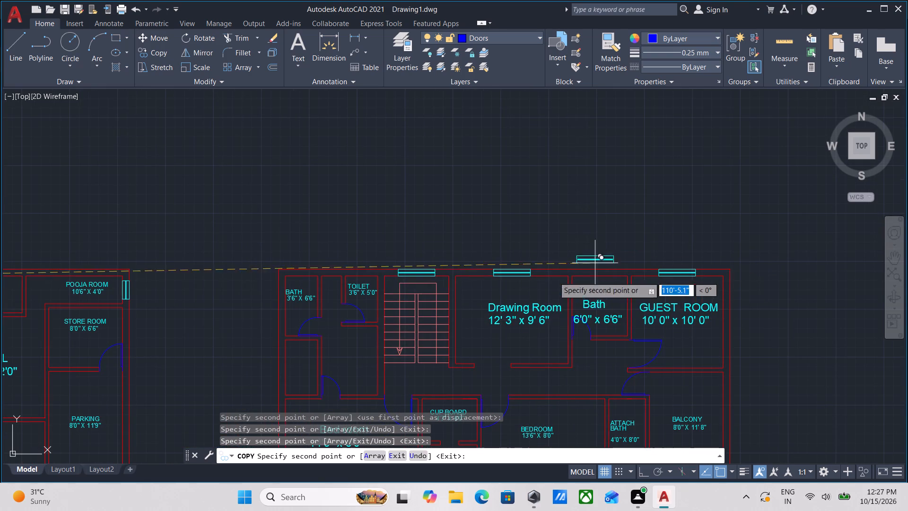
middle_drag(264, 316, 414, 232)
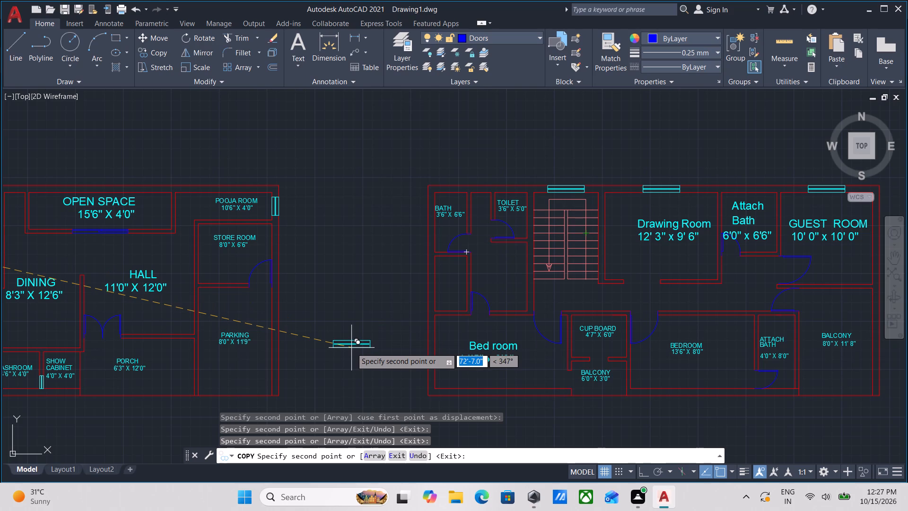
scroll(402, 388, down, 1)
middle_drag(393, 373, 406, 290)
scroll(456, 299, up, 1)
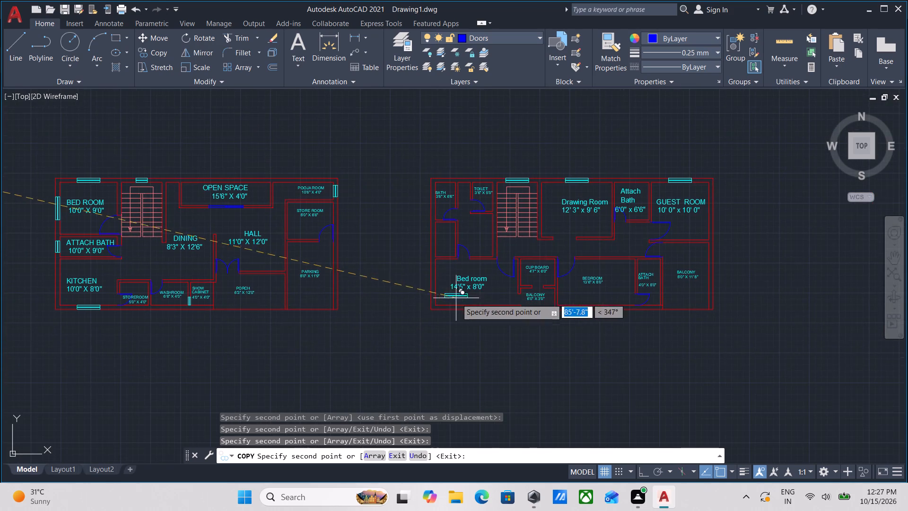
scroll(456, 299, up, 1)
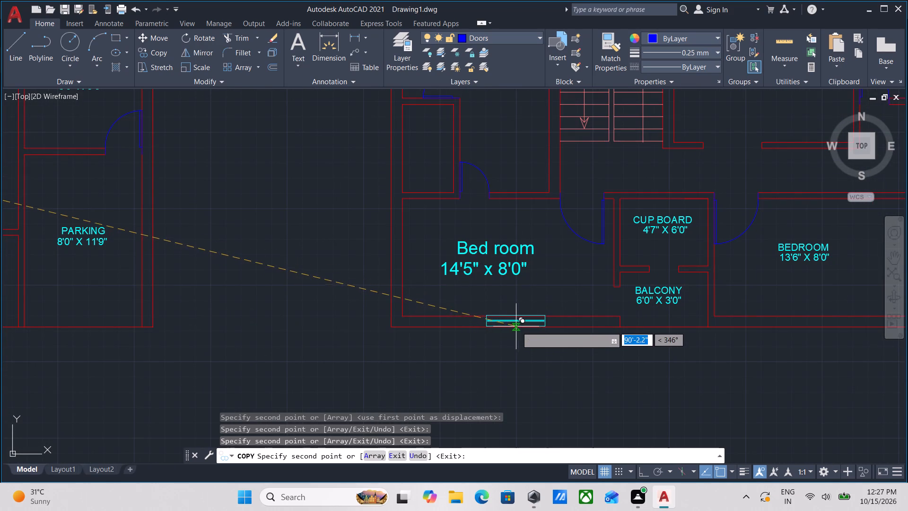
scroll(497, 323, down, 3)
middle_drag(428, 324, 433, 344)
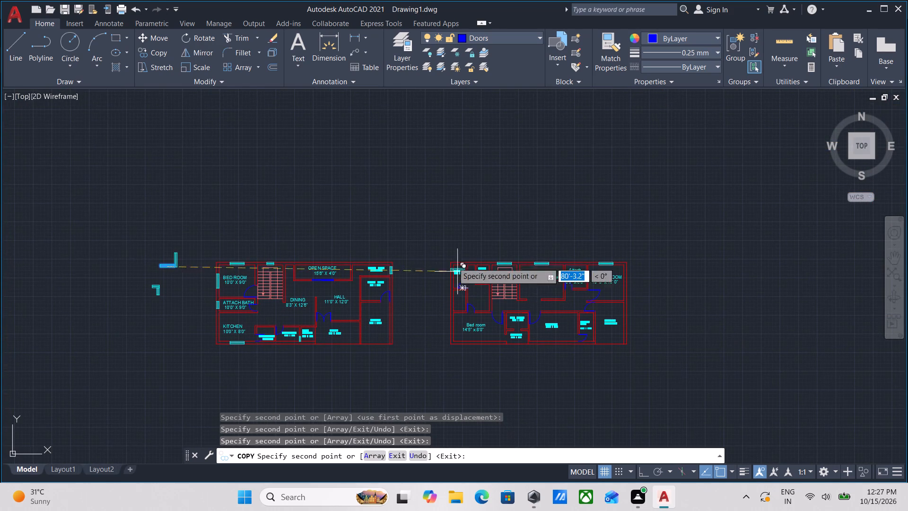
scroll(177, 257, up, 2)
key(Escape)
Copy the longer loose horizontal window by its upper edge into the second plan's lower outer wall below the 14'5" x 8'0" Bed room.
scroll(163, 302, up, 3)
drag(163, 292, 157, 275)
click(87, 161)
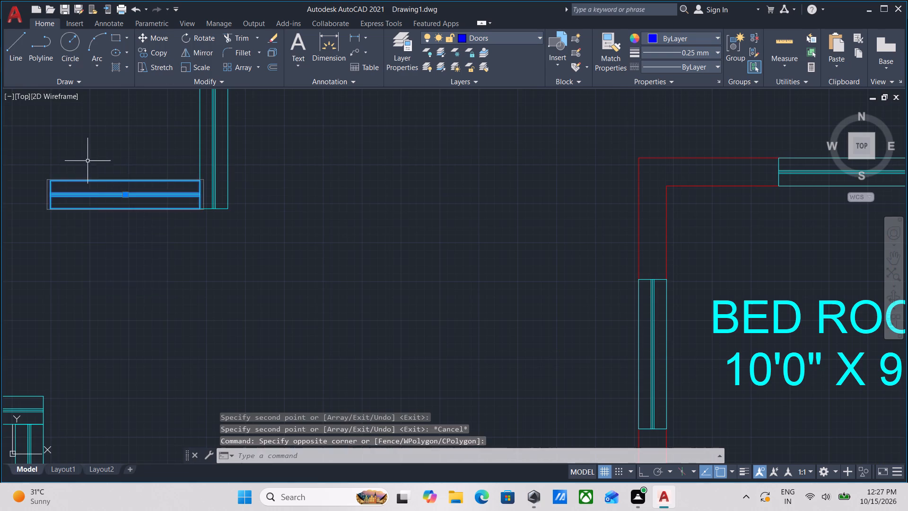
middle_drag(107, 206, 128, 267)
text(CO)
key(Return)
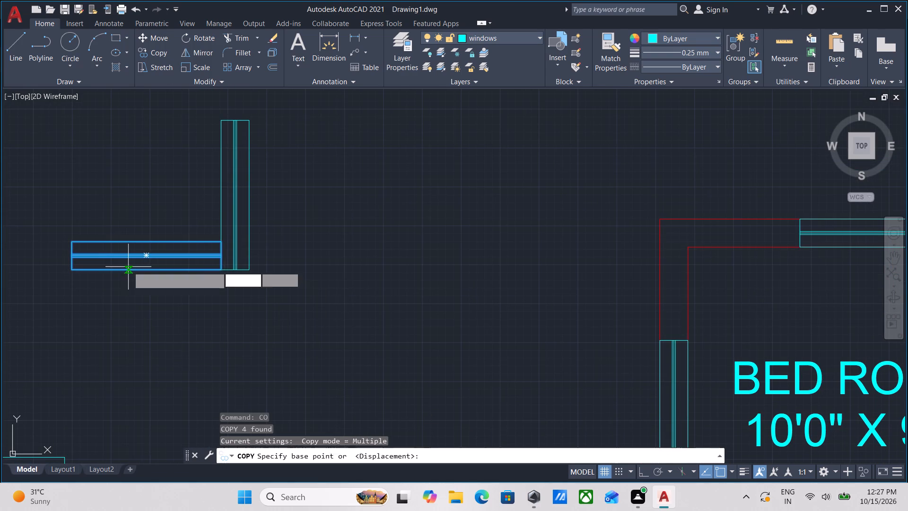
click(149, 240)
scroll(347, 302, down, 2)
middle_drag(336, 294, 150, 196)
scroll(391, 370, down, 1)
middle_drag(415, 374, 293, 219)
middle_drag(426, 296, 208, 287)
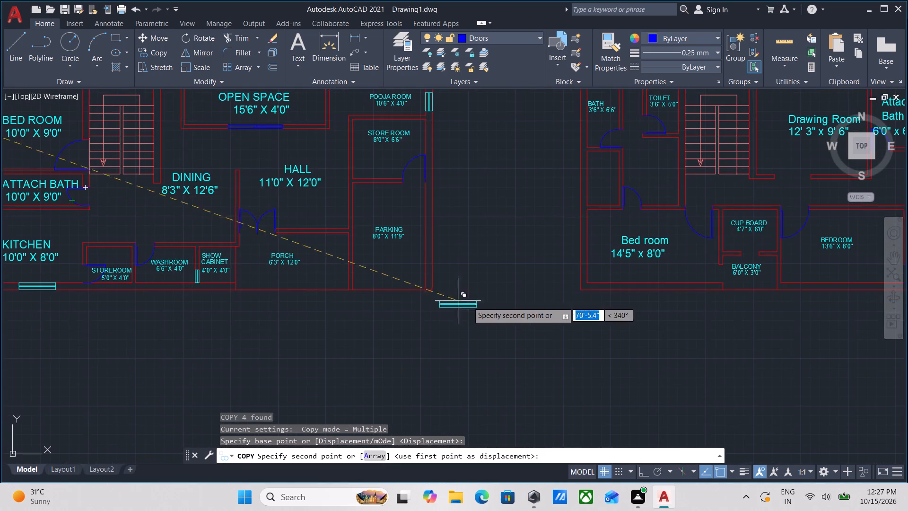
middle_drag(469, 302, 321, 308)
scroll(332, 311, down, 1)
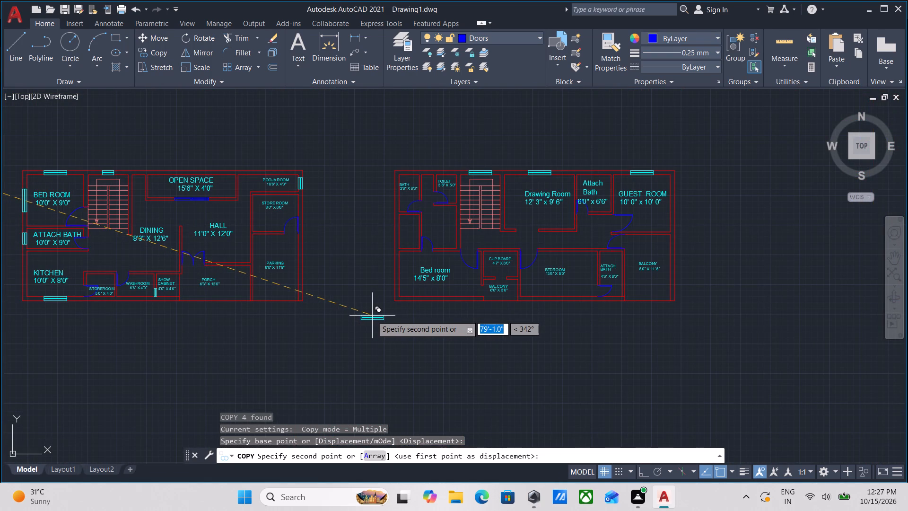
scroll(372, 316, down, 1)
scroll(435, 302, up, 3)
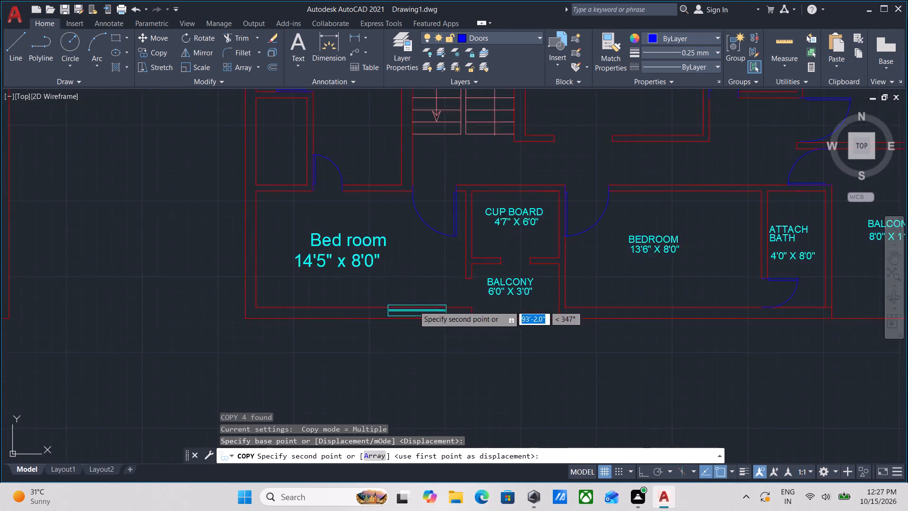
scroll(413, 306, up, 1)
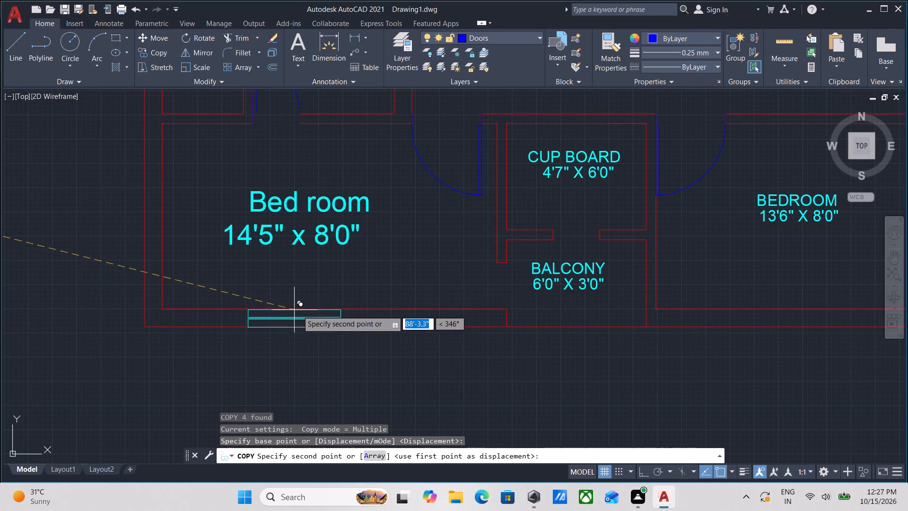
click(304, 309)
Place another copy of the window in the second plan's lower outer wall below the 13'6" X 8'0" BEDROOM.
scroll(415, 290, down, 1)
middle_drag(415, 290, 370, 302)
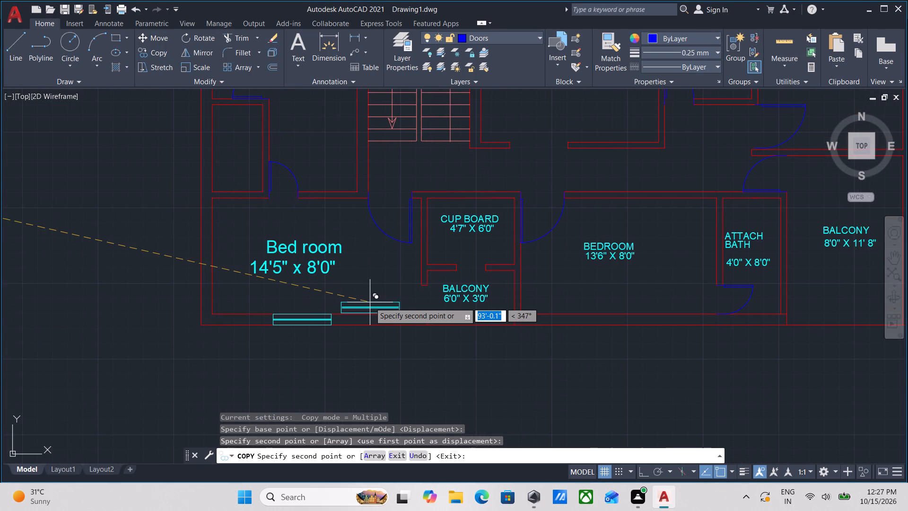
scroll(370, 302, down, 1)
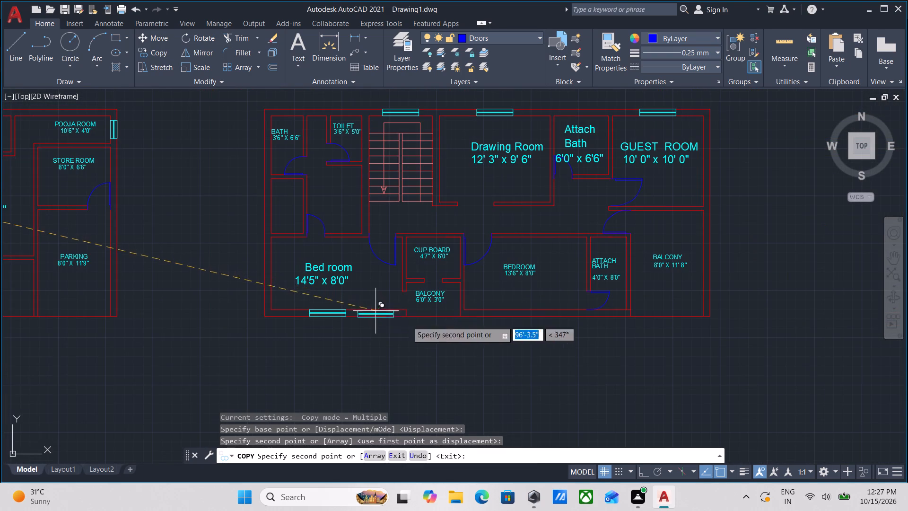
middle_drag(490, 331, 452, 345)
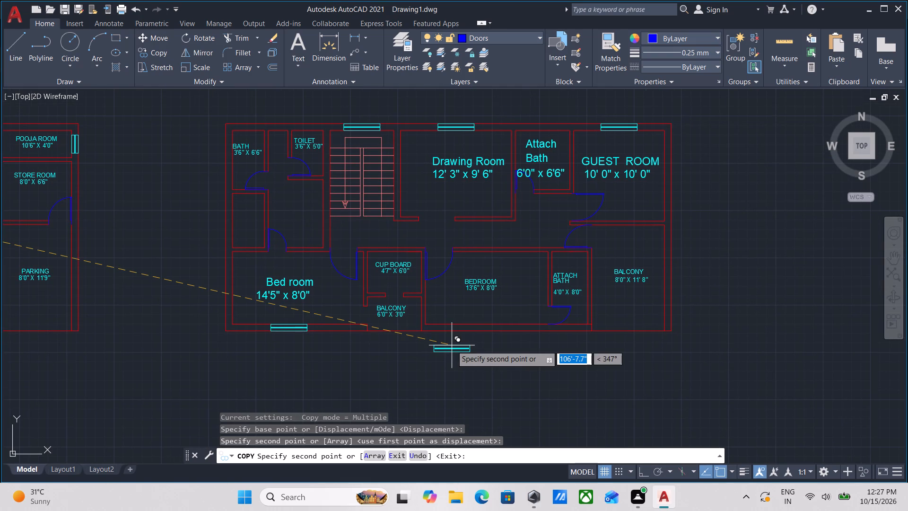
scroll(471, 334, up, 2)
middle_drag(487, 323, 440, 352)
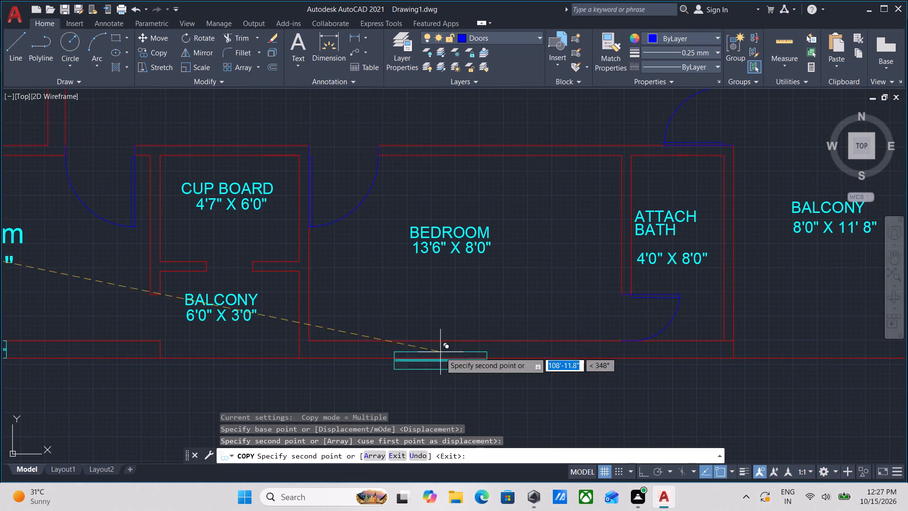
click(465, 338)
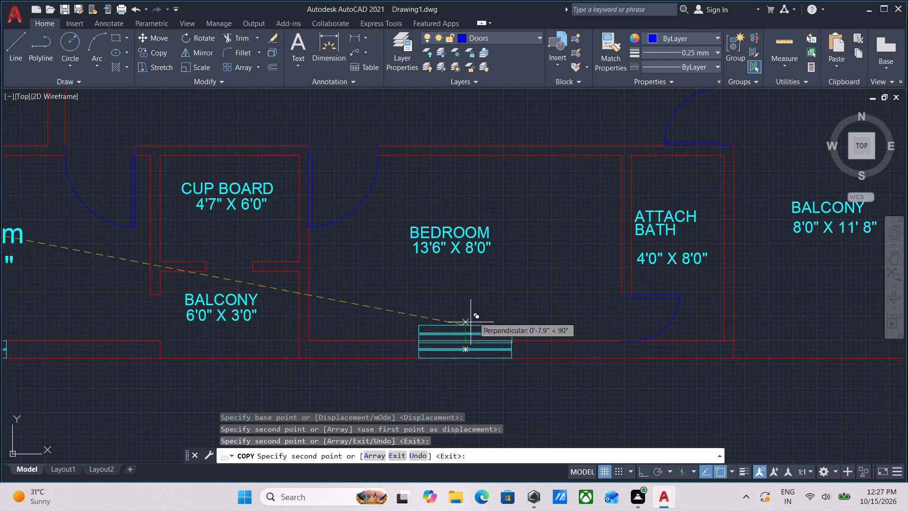
scroll(487, 299, down, 2)
middle_drag(487, 299, 478, 323)
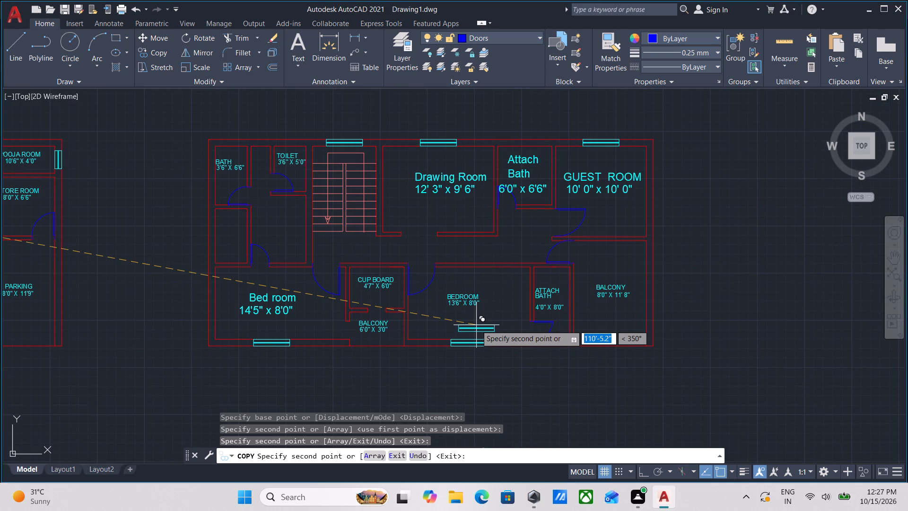
scroll(522, 359, down, 1)
middle_drag(520, 359, 526, 351)
middle_drag(481, 358, 574, 376)
middle_drag(282, 284, 414, 340)
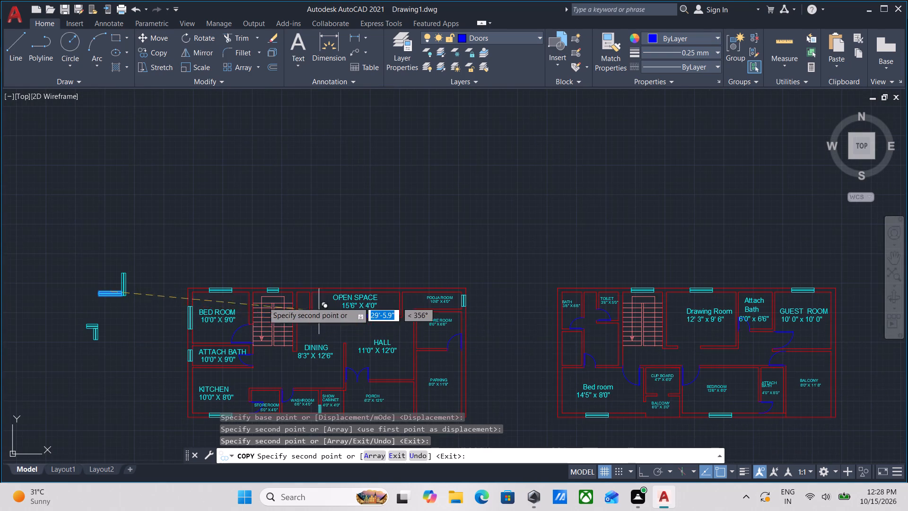
key(Escape)
Copy the shorter loose vertical window beside the first plan into the second plan's left outer wall, at the unlabelled room below BATH.
scroll(113, 321, up, 2)
middle_drag(111, 321, 314, 315)
scroll(298, 339, up, 3)
drag(296, 346, 276, 352)
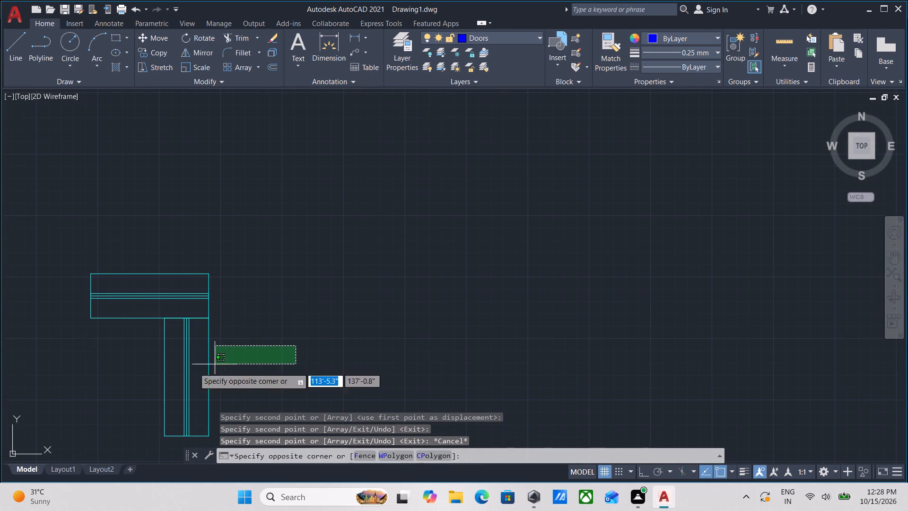
click(183, 371)
middle_drag(255, 347, 296, 312)
text(CO)
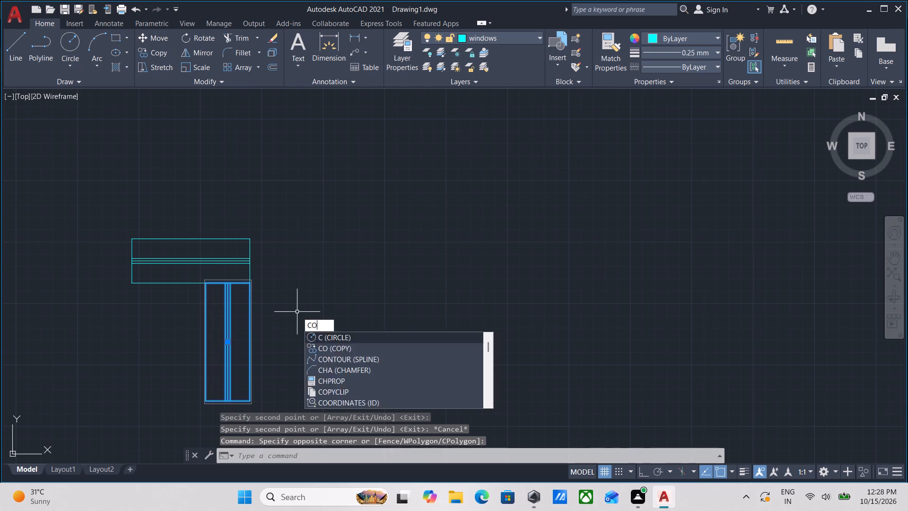
key(Return)
scroll(296, 313, down, 1)
middle_drag(296, 313, 298, 292)
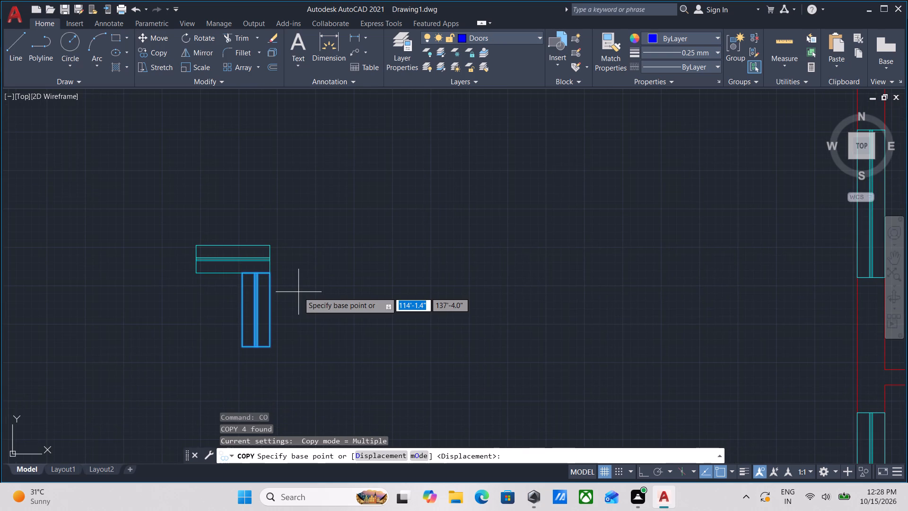
click(269, 306)
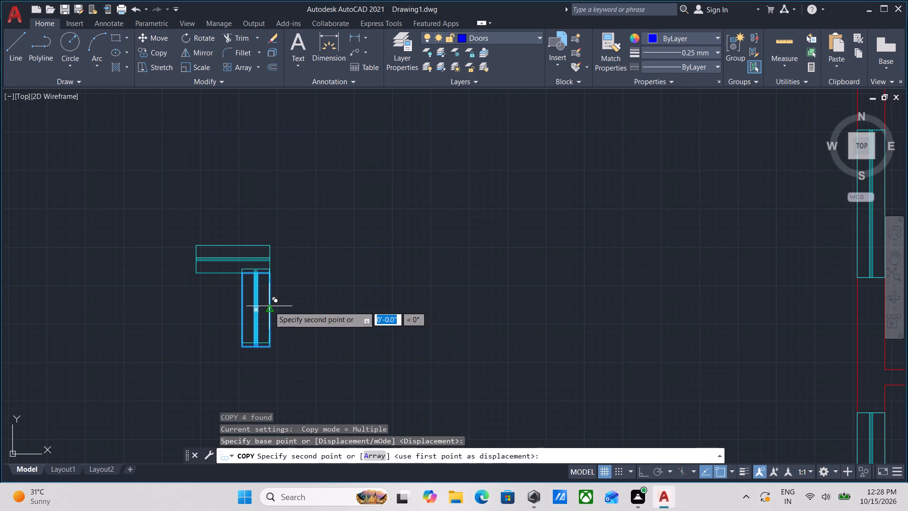
middle_drag(438, 344, 282, 234)
scroll(340, 266, down, 2)
middle_drag(346, 270, 274, 178)
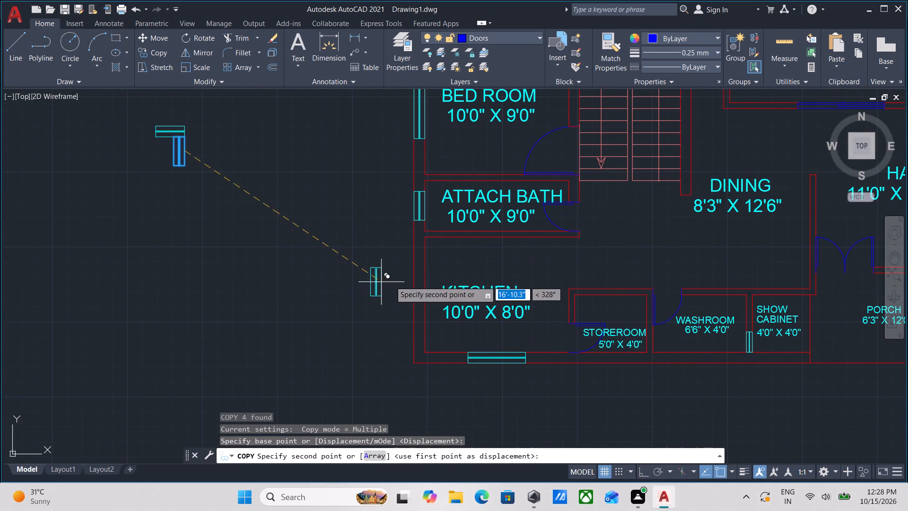
middle_drag(403, 271, 406, 350)
scroll(365, 293, down, 4)
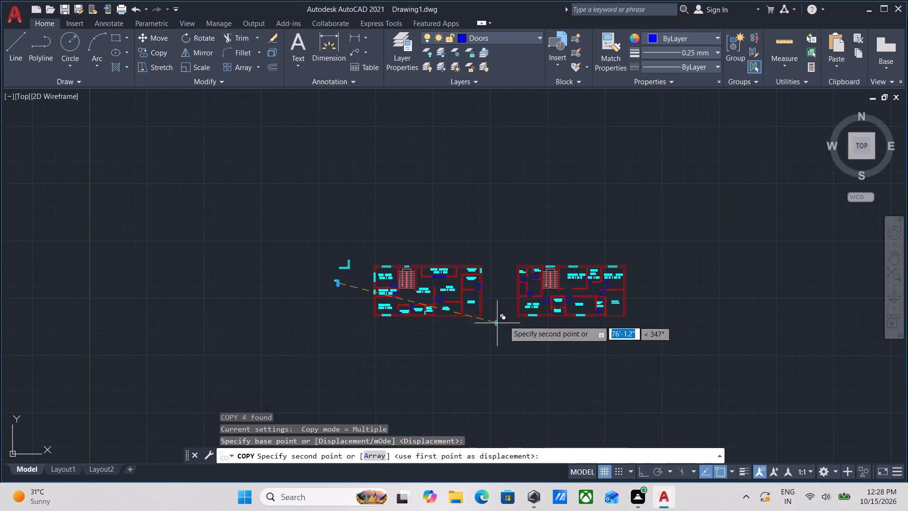
middle_drag(511, 317, 450, 337)
scroll(468, 304, up, 5)
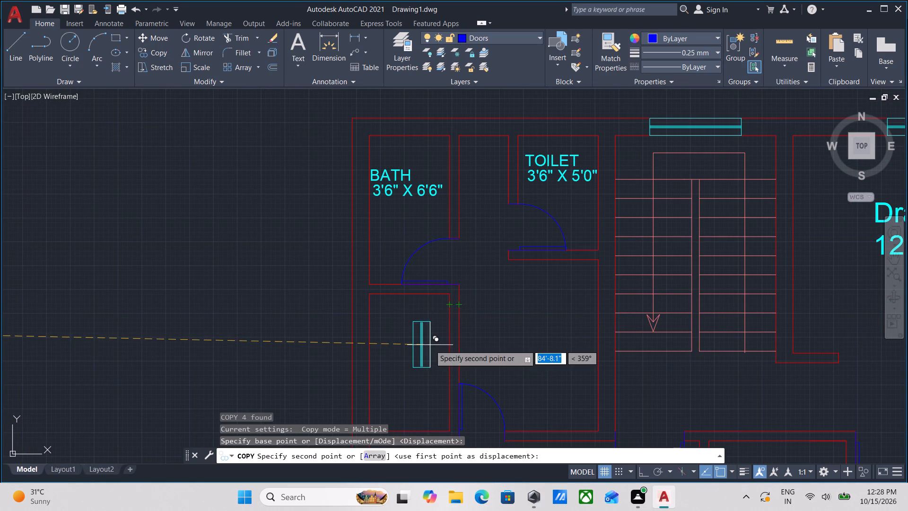
middle_drag(364, 336, 368, 297)
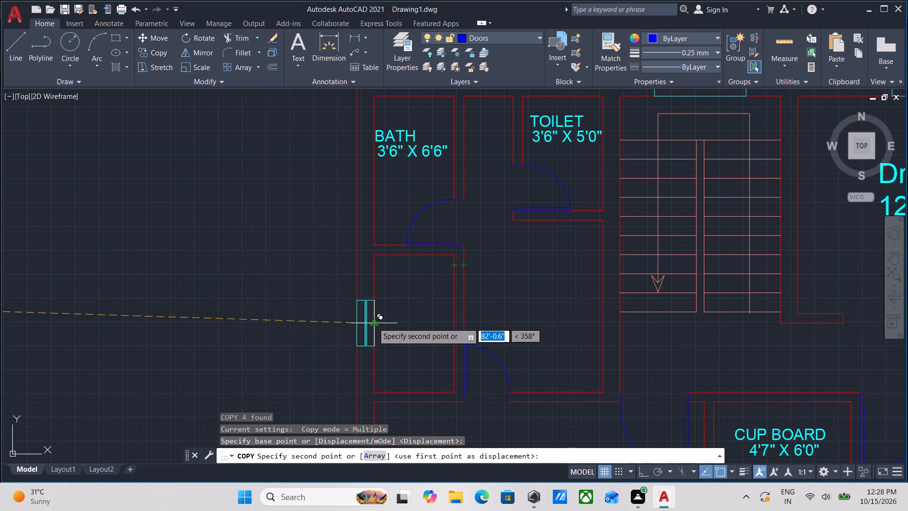
click(373, 323)
Place another copy of the short vertical window in the empty space above the second plan's BATH.
middle_drag(393, 277, 393, 344)
scroll(393, 277, down, 1)
middle_drag(428, 231, 430, 279)
scroll(428, 232, down, 1)
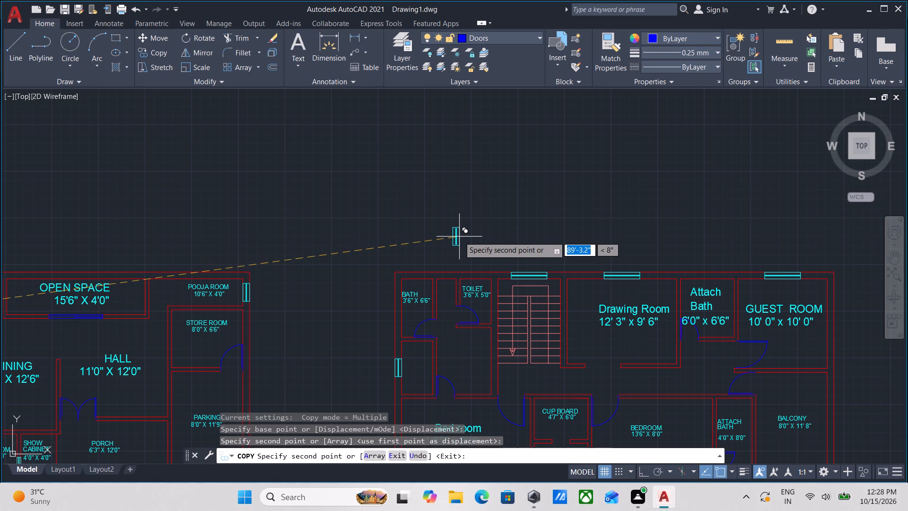
scroll(407, 238, up, 2)
click(410, 229)
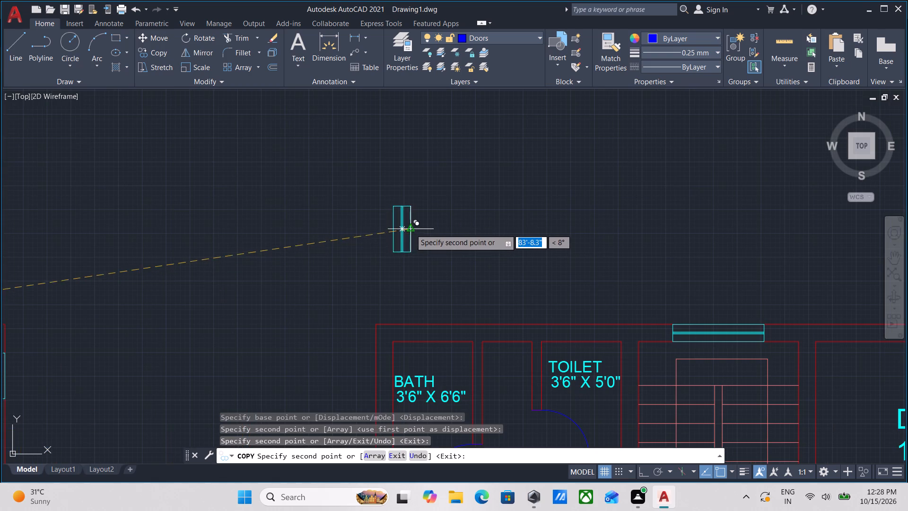
key(Escape)
With Ortho on, rotate a copy of the loose vertical window above BATH about its lower right corner to make a horizontal one.
drag(435, 192, 419, 209)
click(396, 228)
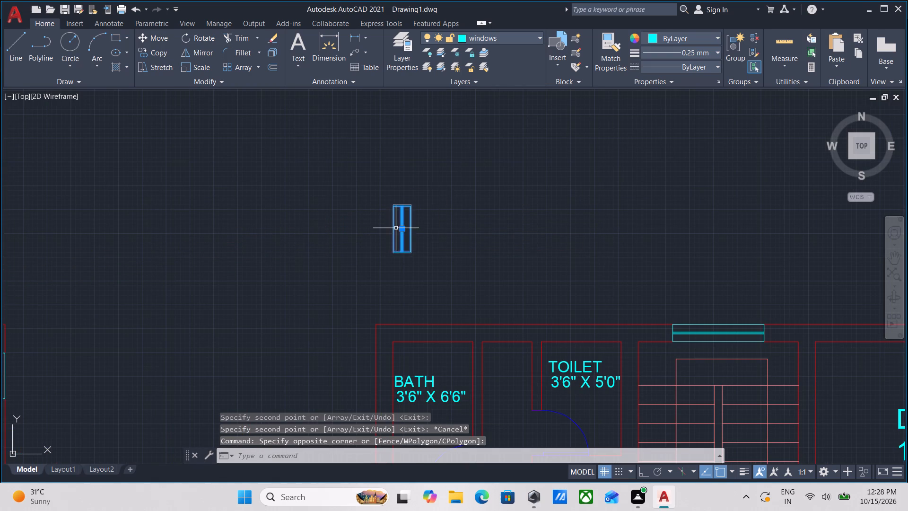
scroll(400, 238, up, 2)
key(r)
key(o)
key(Return)
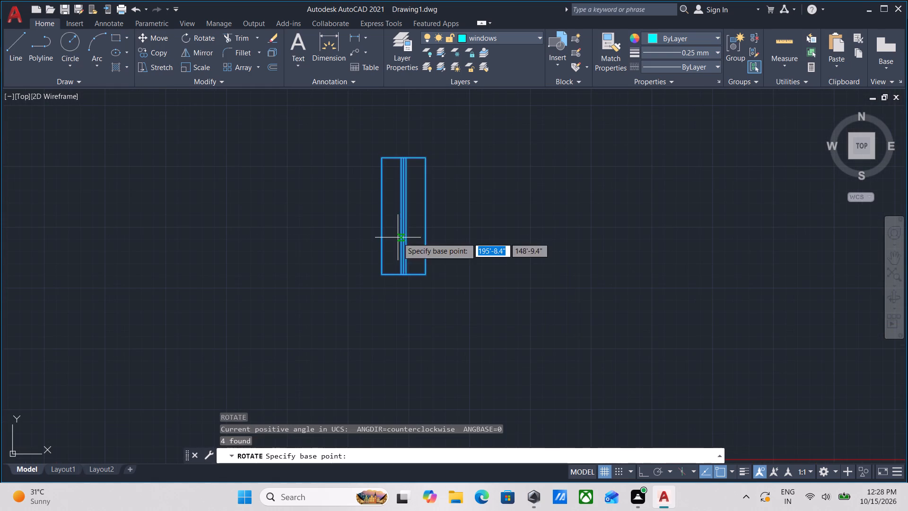
click(425, 274)
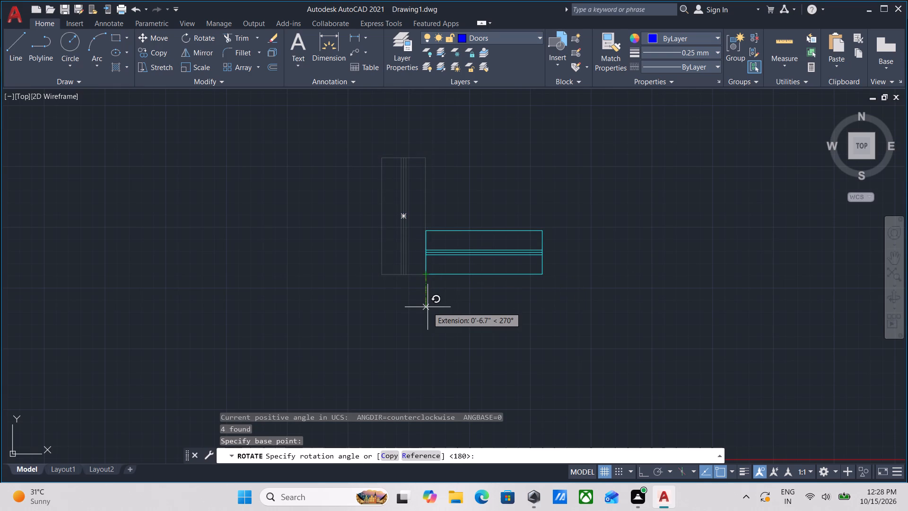
key(F8)
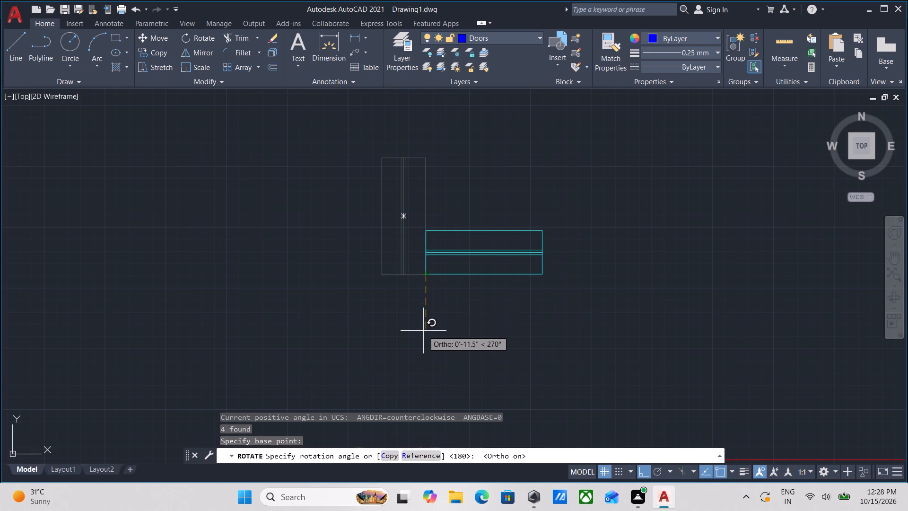
key(c)
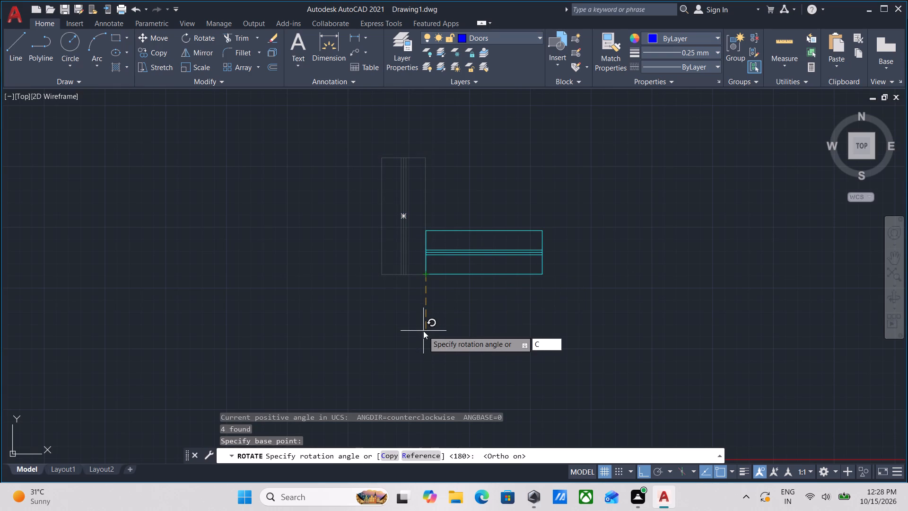
key(0)
key(BackSpace)
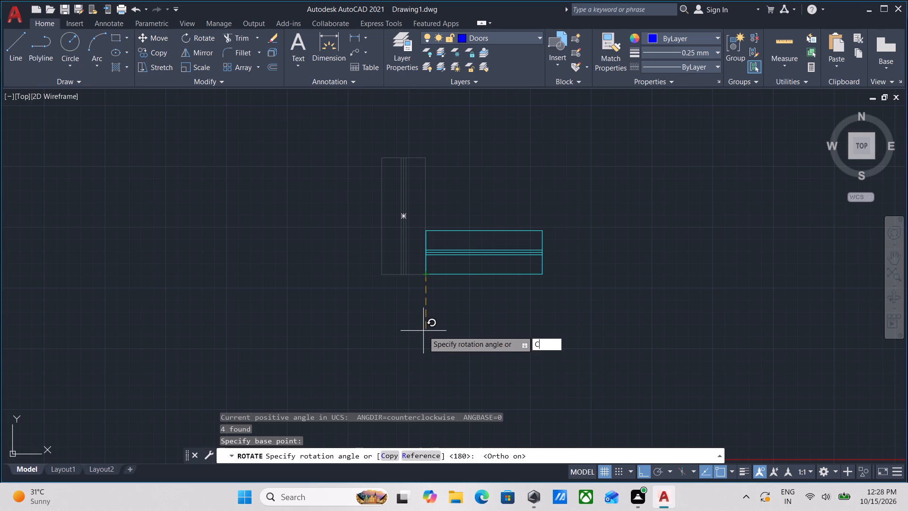
key(o)
key(Return)
click(422, 333)
Copy the loose horizontal window from its lower edge midpoint into the second plan's upper outer wall above BATH.
drag(477, 312, 472, 301)
click(453, 247)
scroll(456, 258, down, 1)
middle_drag(455, 257, 451, 207)
scroll(458, 249, down, 1)
middle_drag(458, 250, 455, 259)
scroll(456, 259, up, 1)
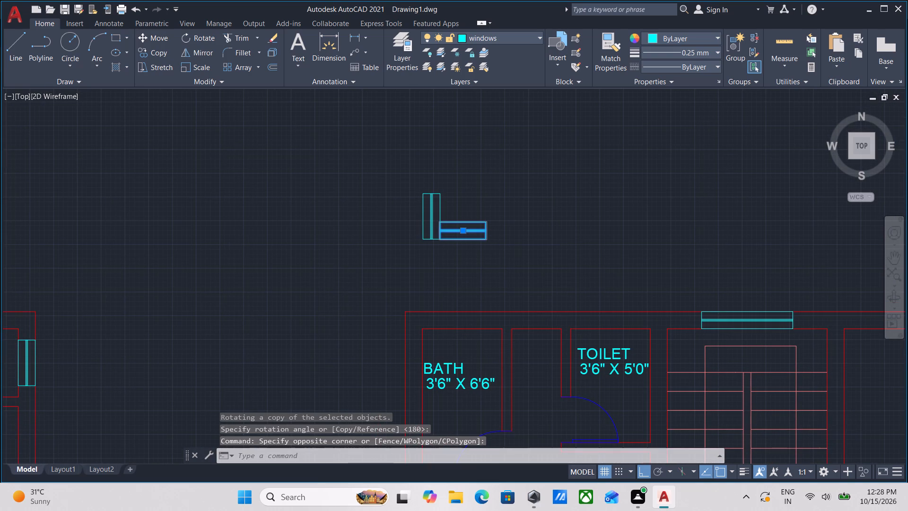
key(v)
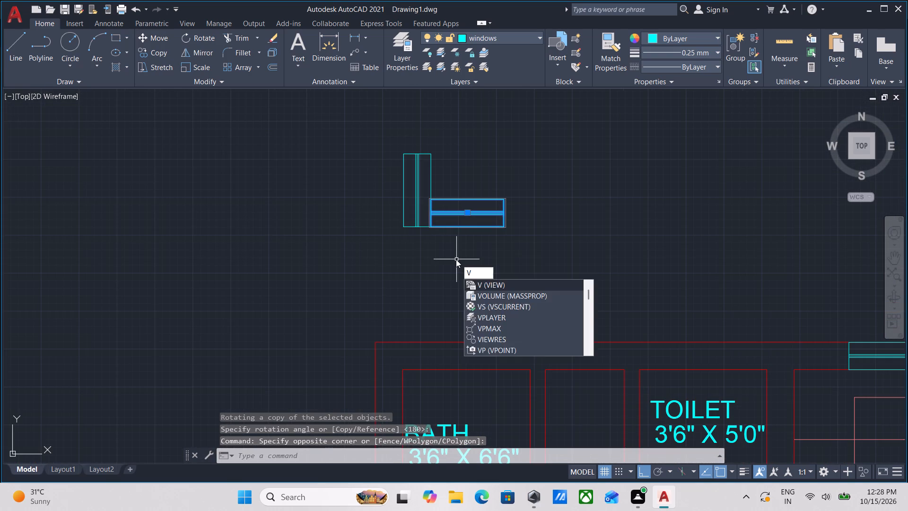
key(BackSpace)
text(CO)
key(Return)
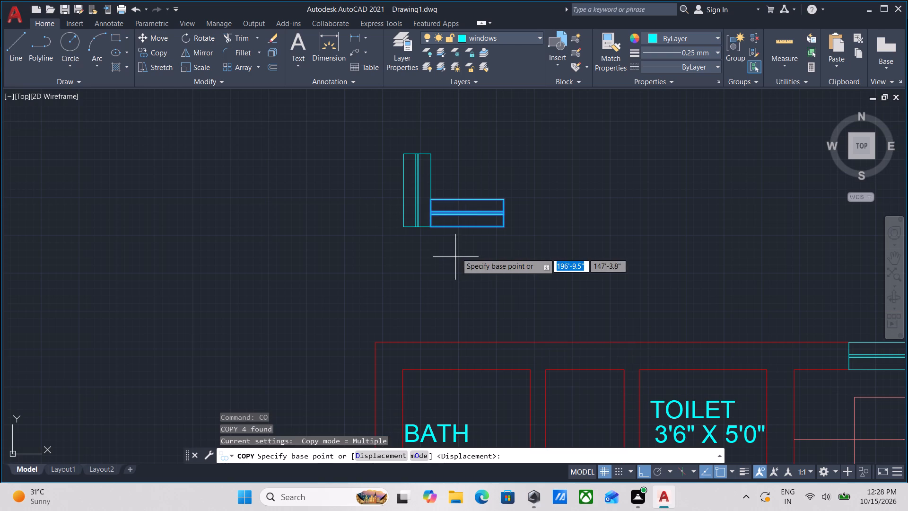
click(467, 229)
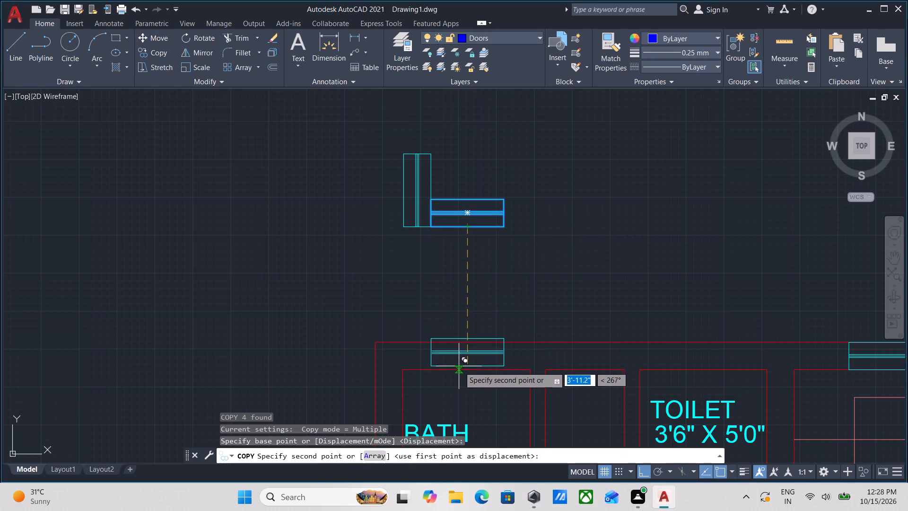
click(463, 367)
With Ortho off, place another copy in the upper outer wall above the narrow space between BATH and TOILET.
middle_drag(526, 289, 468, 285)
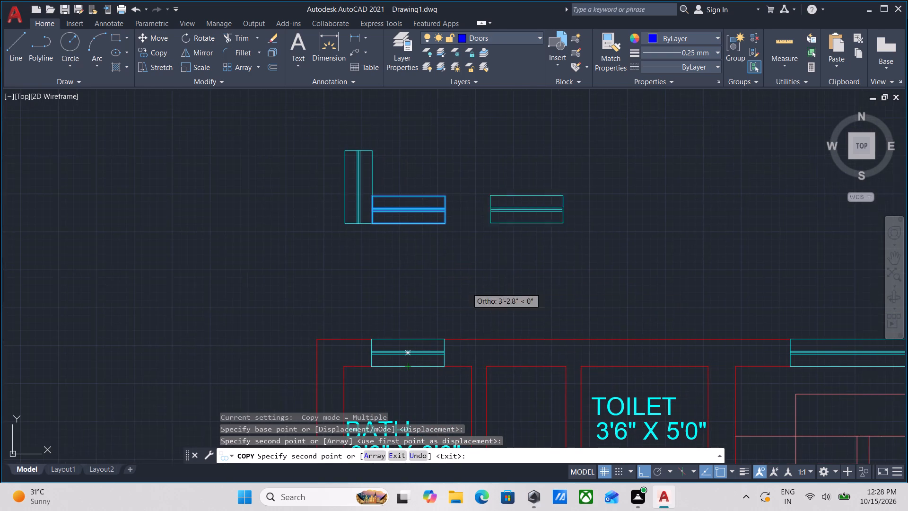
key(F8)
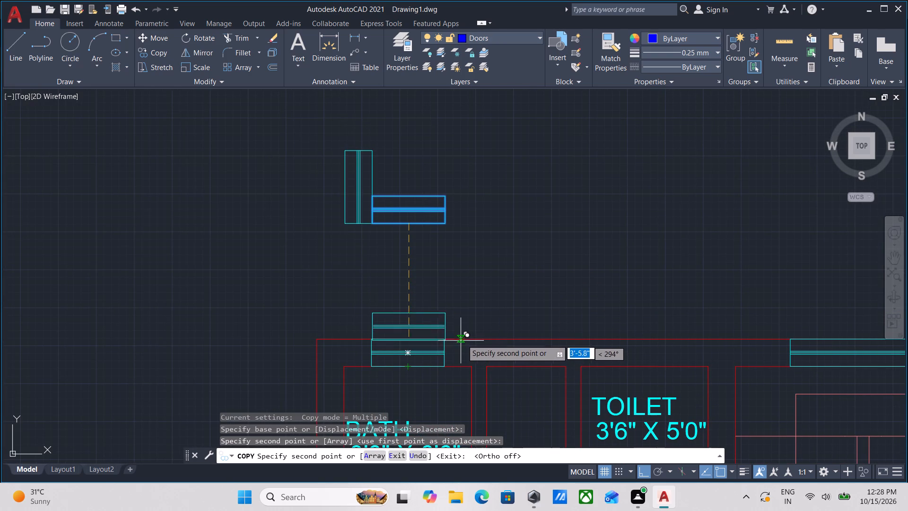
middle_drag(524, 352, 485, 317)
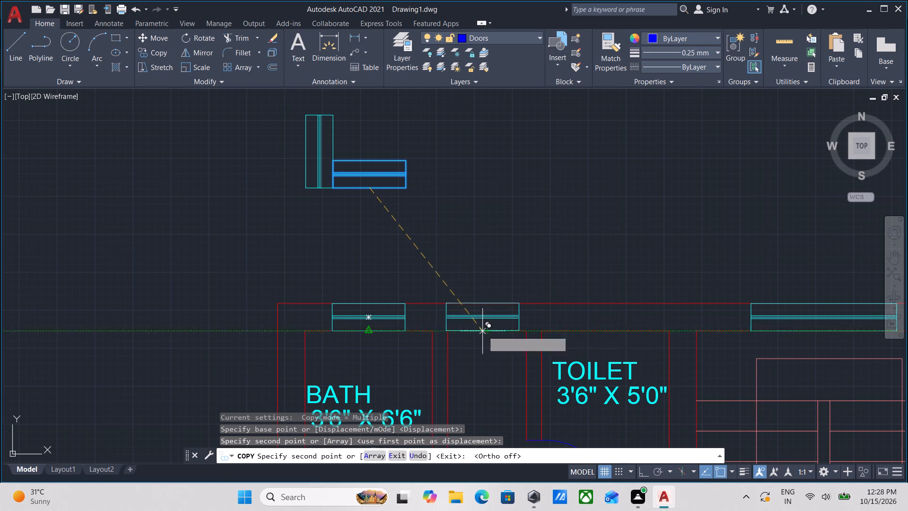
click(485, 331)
Place another copy of the short horizontal window in the second plan's upper outer wall above TOILET.
scroll(530, 290, down, 1)
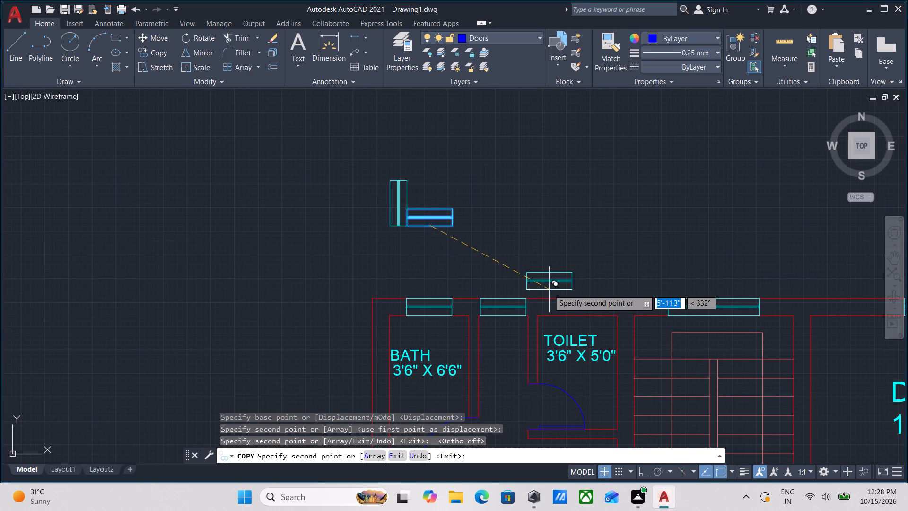
click(580, 317)
scroll(527, 248, up, 1)
key(Escape)
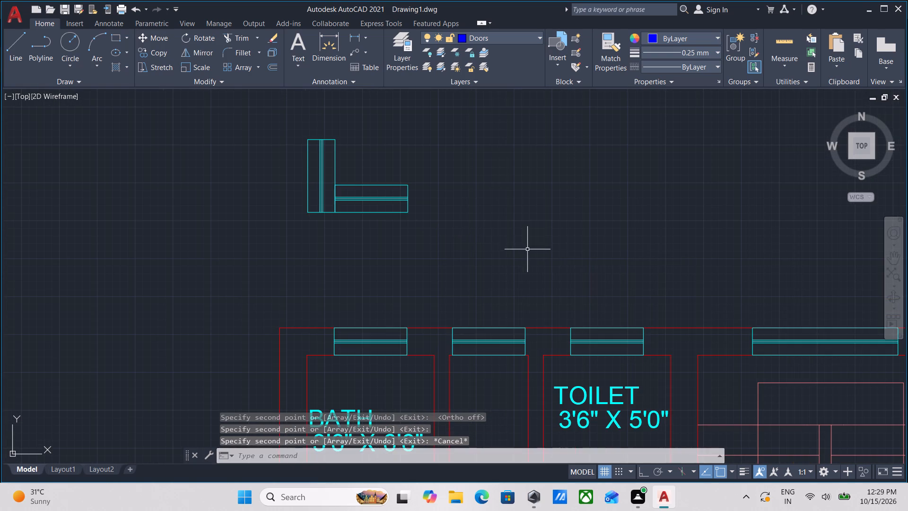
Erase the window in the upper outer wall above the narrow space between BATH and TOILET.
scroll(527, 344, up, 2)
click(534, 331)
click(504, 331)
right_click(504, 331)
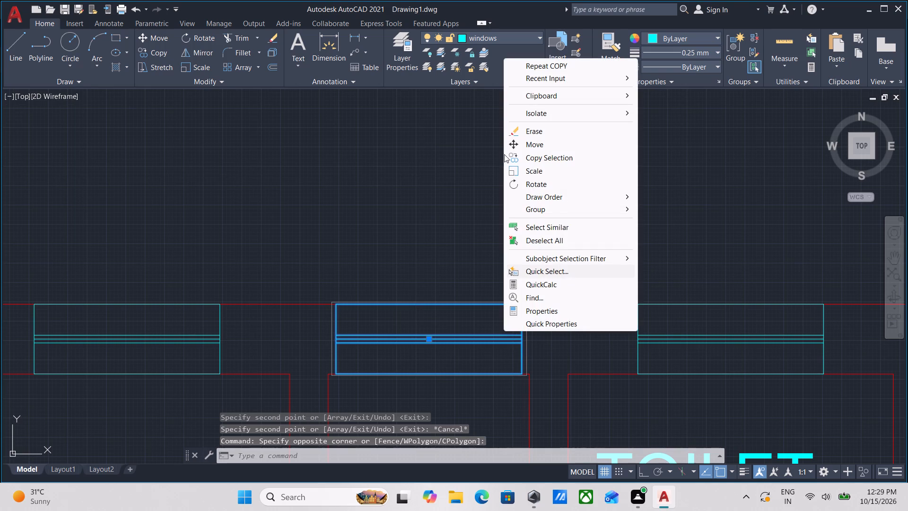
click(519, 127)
Examine the second plan's rooms and the windows placed in its outer walls.
scroll(519, 127, down, 4)
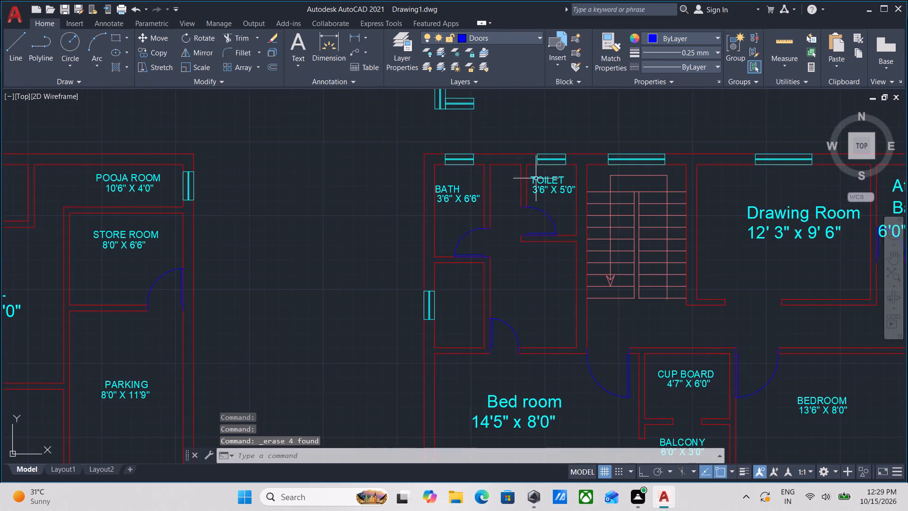
scroll(541, 209, down, 1)
middle_drag(540, 209, 484, 166)
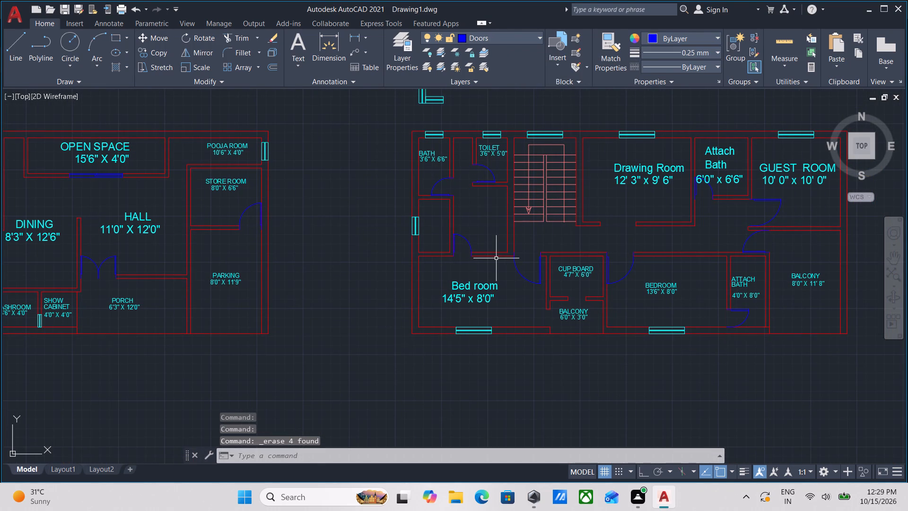
scroll(490, 262, down, 1)
middle_drag(517, 289, 303, 328)
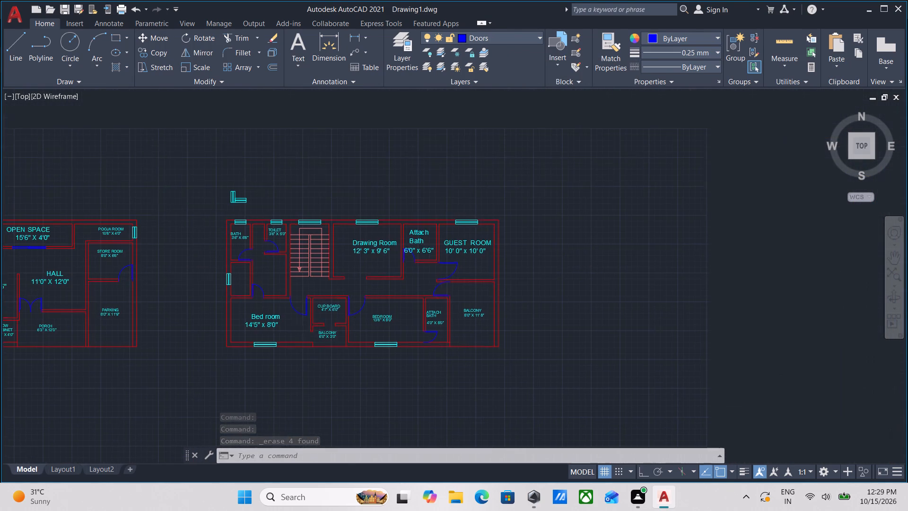
scroll(361, 337, up, 2)
middle_drag(358, 319, 379, 359)
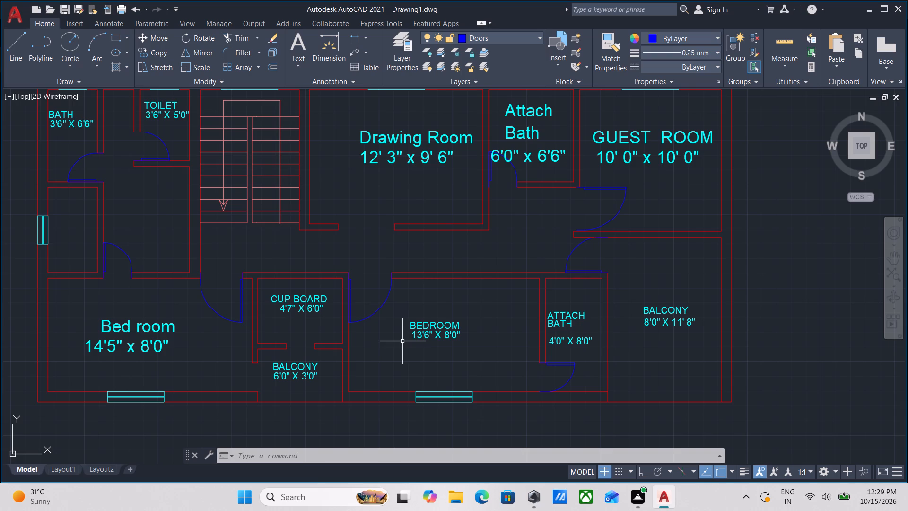
scroll(402, 341, down, 1)
middle_drag(471, 339, 456, 305)
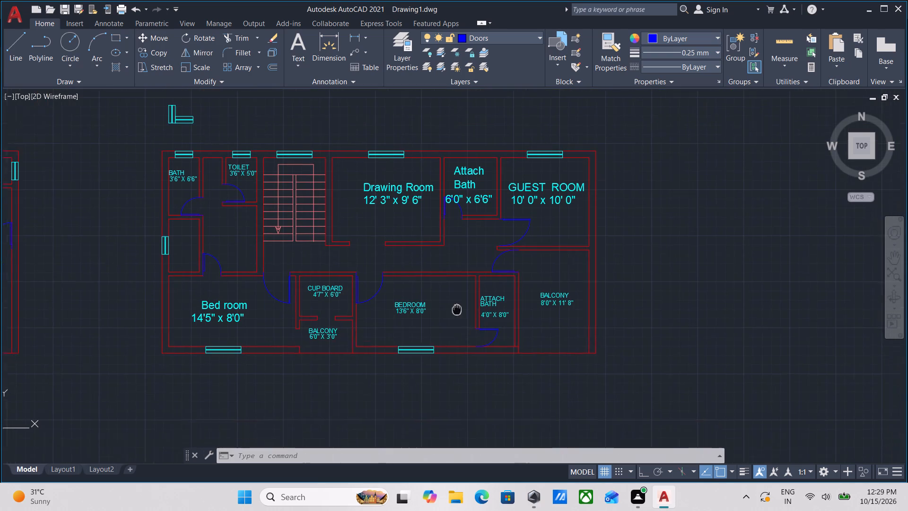
middle_drag(456, 305, 452, 295)
Ungroup the loose vertical window above the second plan's BATH and erase its lines.
middle_drag(258, 235, 284, 301)
middle_drag(188, 183, 197, 273)
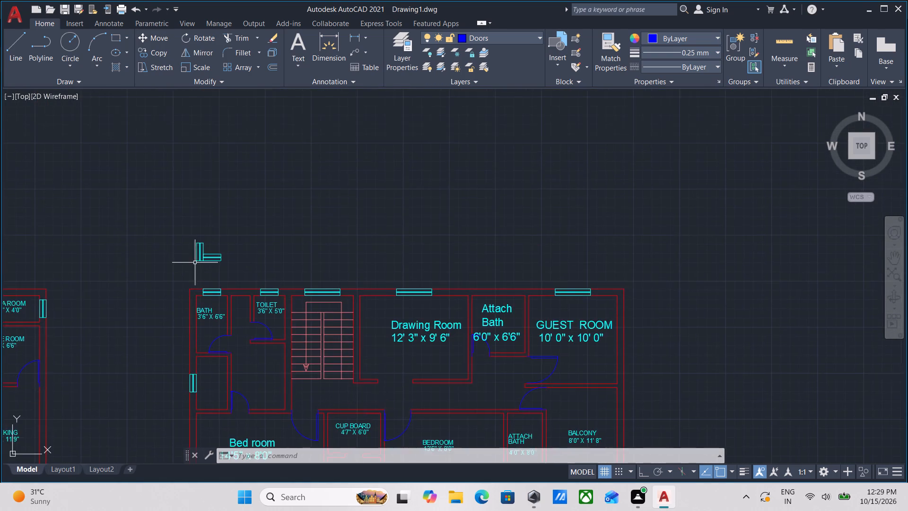
scroll(193, 241, up, 3)
click(250, 240)
click(198, 256)
scroll(209, 257, up, 1)
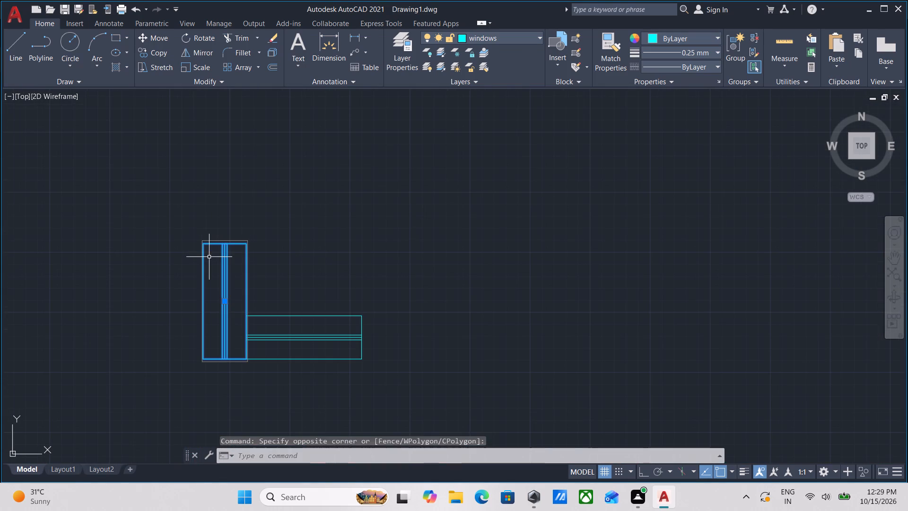
text(UNG)
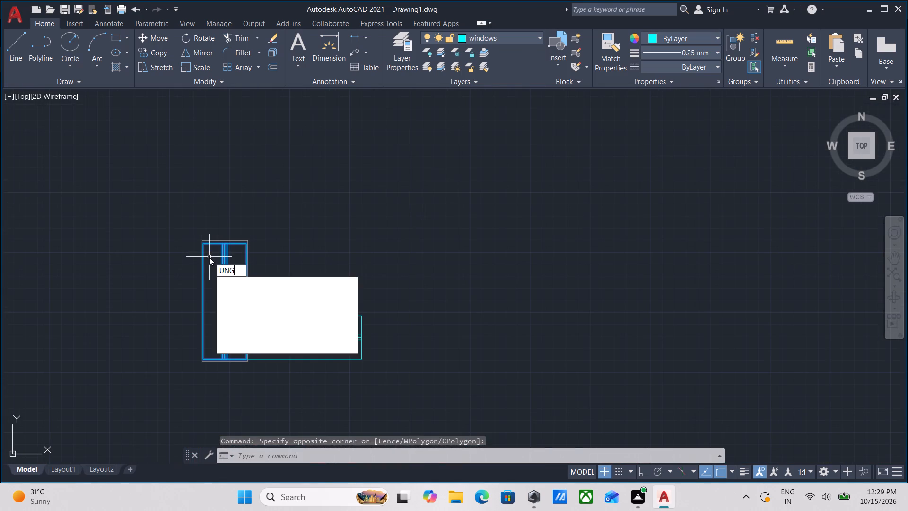
key(Return)
middle_drag(210, 267, 221, 239)
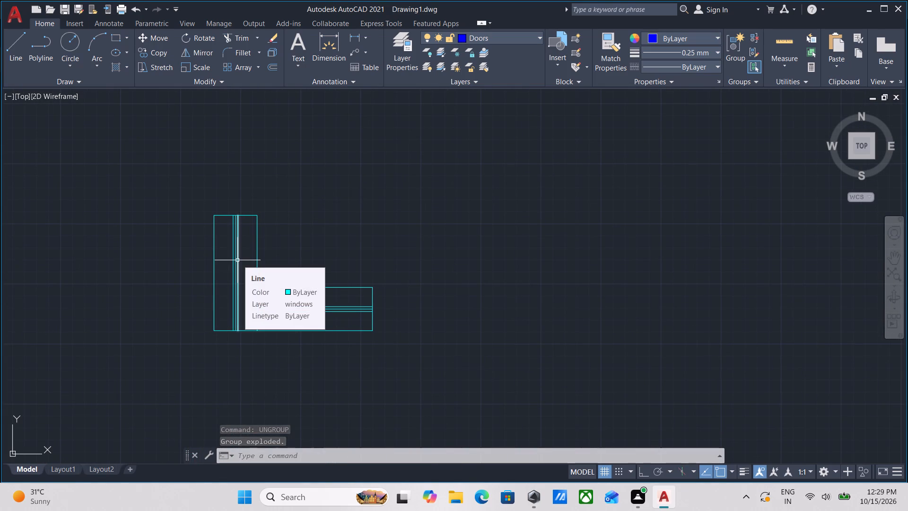
scroll(237, 260, up, 1)
scroll(237, 260, down, 1)
drag(277, 179, 219, 205)
click(174, 225)
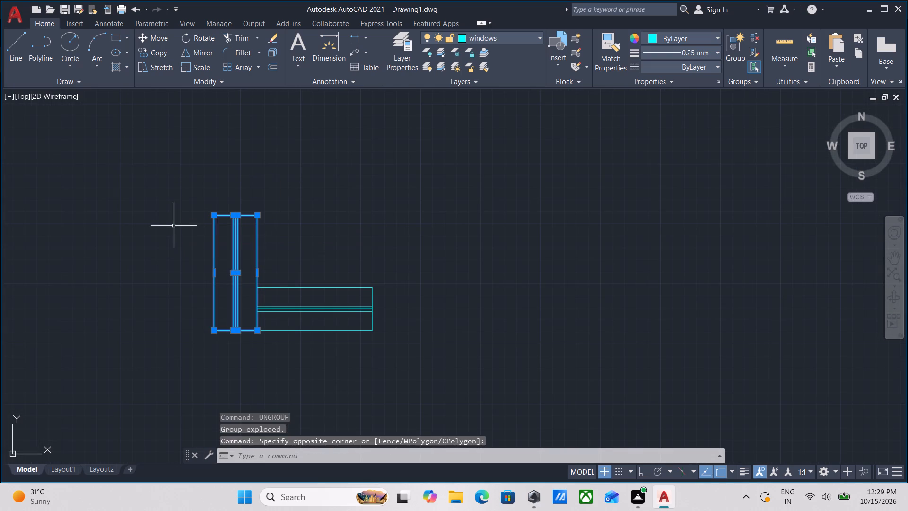
right_click(254, 245)
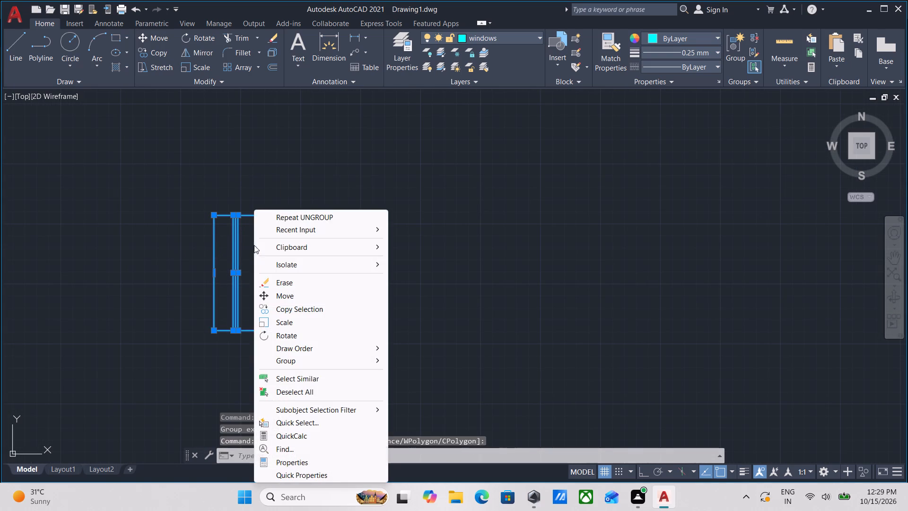
click(269, 279)
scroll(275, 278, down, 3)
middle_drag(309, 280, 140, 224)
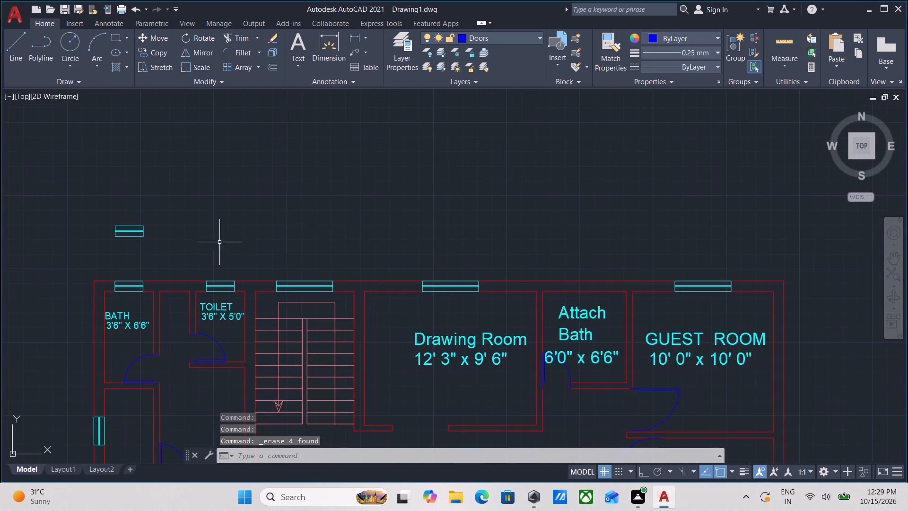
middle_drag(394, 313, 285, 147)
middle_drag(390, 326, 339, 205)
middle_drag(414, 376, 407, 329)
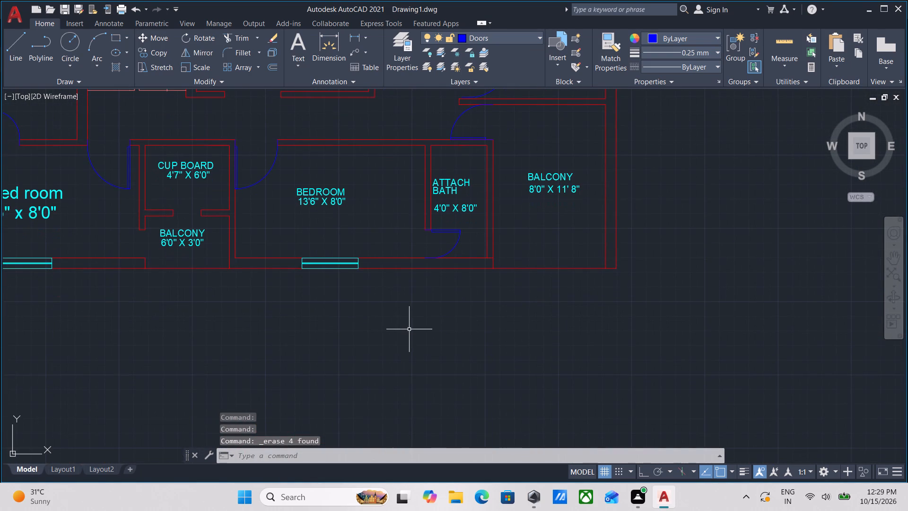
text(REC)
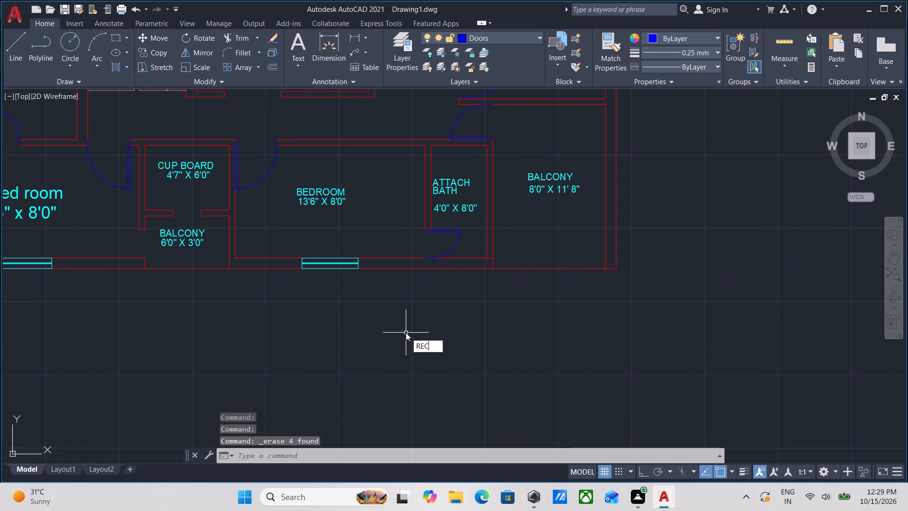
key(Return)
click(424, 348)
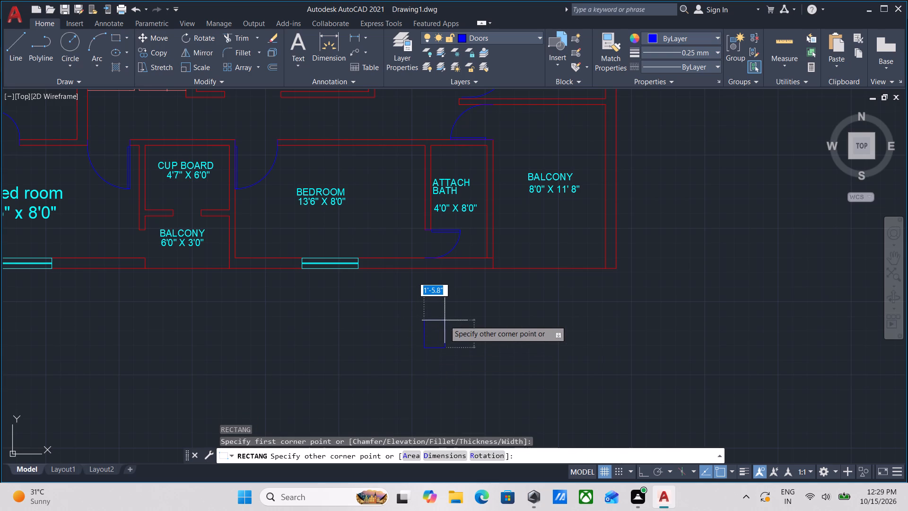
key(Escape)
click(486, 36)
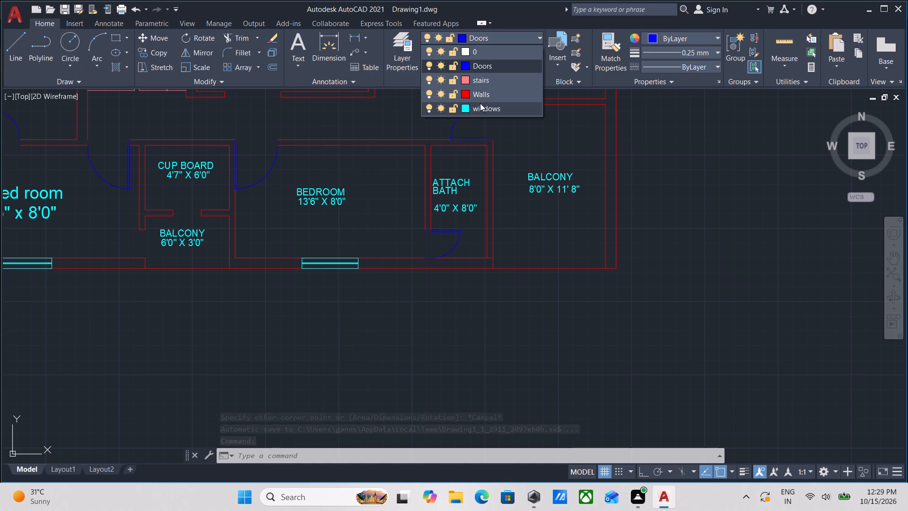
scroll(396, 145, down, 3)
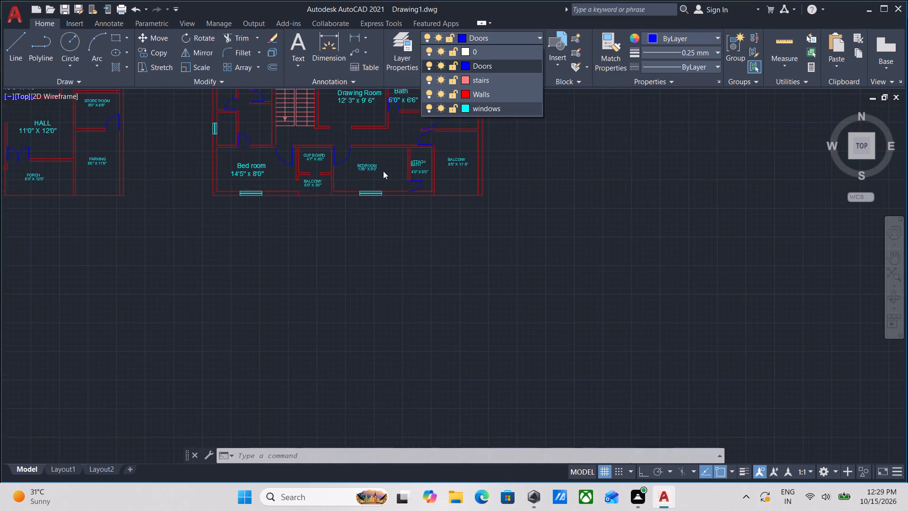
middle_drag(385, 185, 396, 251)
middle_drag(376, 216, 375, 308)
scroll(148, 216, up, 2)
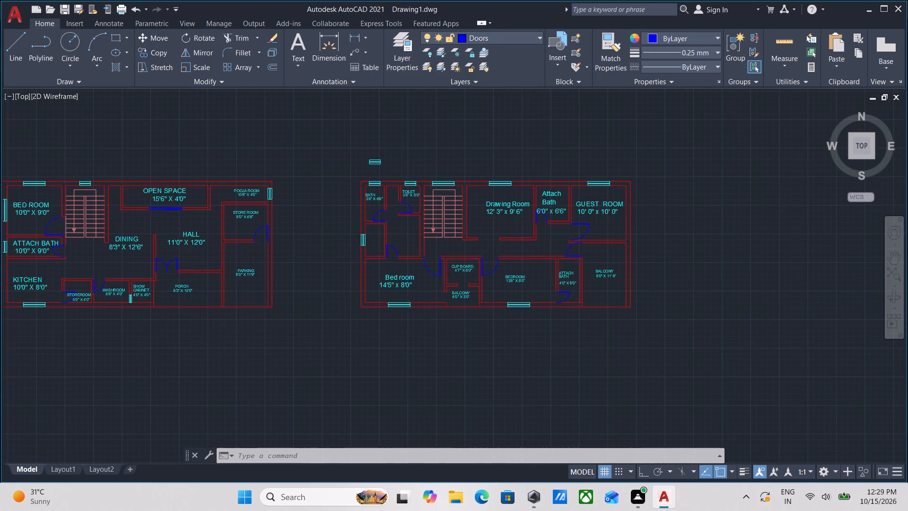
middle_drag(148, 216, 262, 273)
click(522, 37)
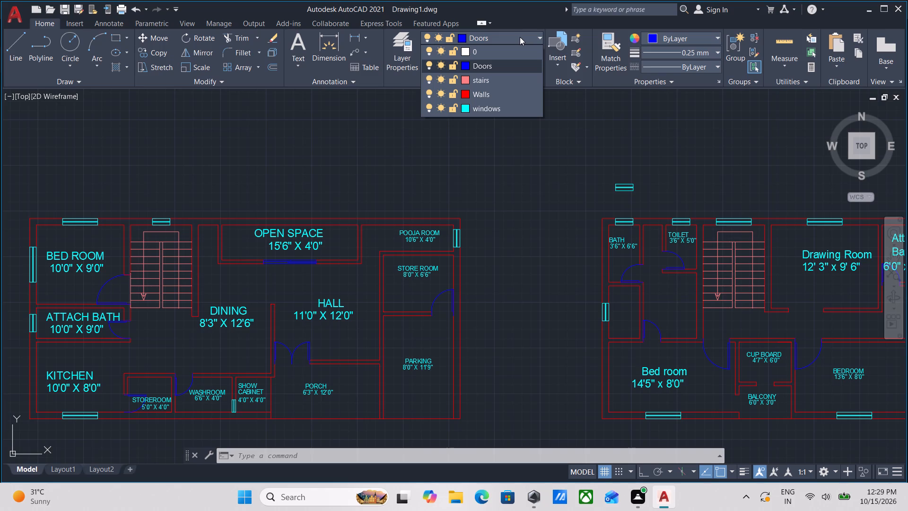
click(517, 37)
Examine both floor plans and the second plan's lower outer wall around BEDROOM and the balconies.
scroll(475, 251, down, 2)
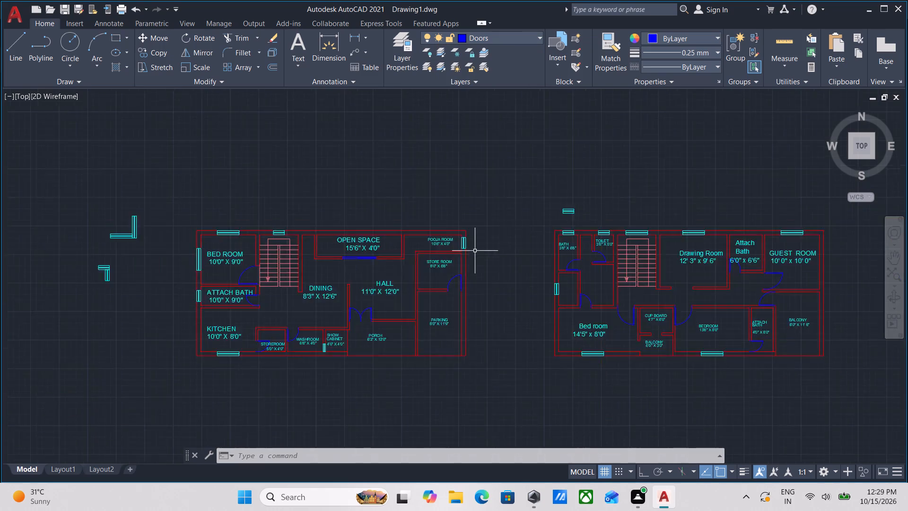
middle_drag(464, 241, 367, 168)
scroll(532, 282, up, 2)
middle_drag(536, 226, 461, 301)
scroll(436, 245, up, 3)
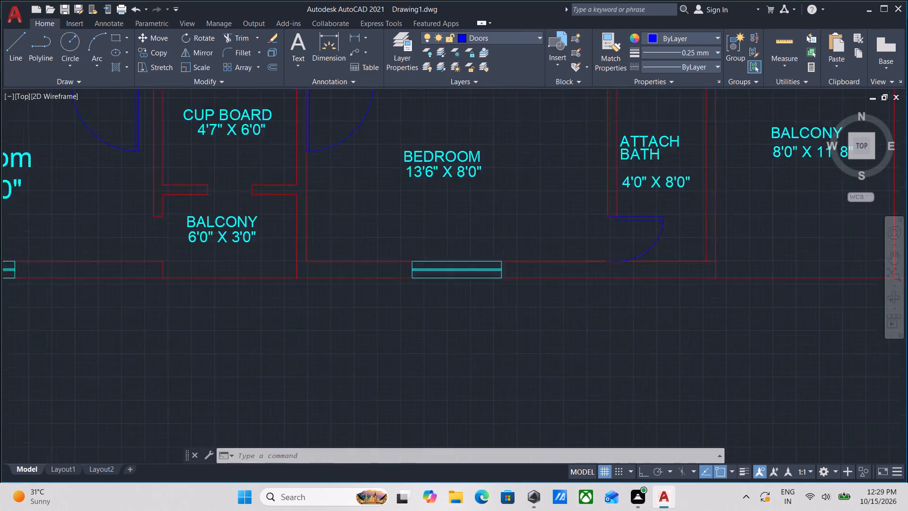
middle_drag(500, 303, 408, 303)
scroll(430, 293, down, 2)
middle_drag(430, 293, 429, 322)
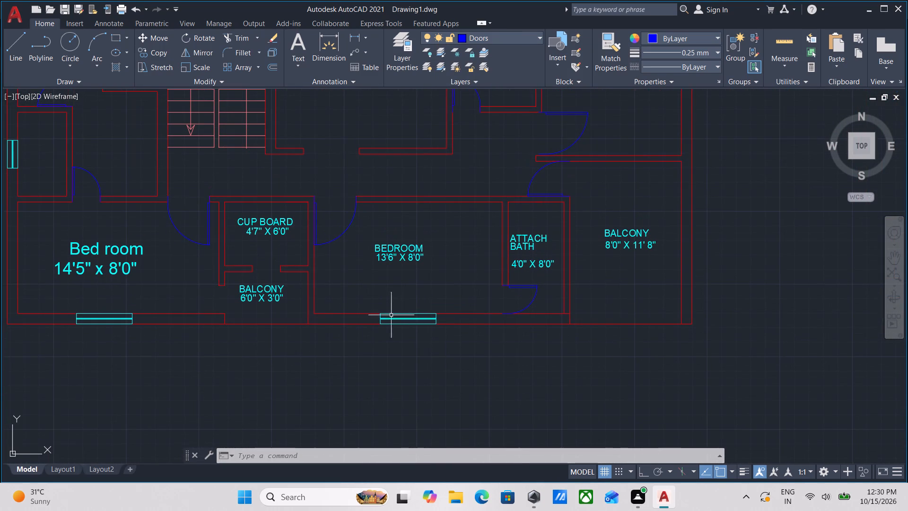
scroll(391, 315, up, 2)
middle_drag(437, 334, 436, 341)
scroll(437, 339, down, 2)
middle_drag(437, 339, 437, 428)
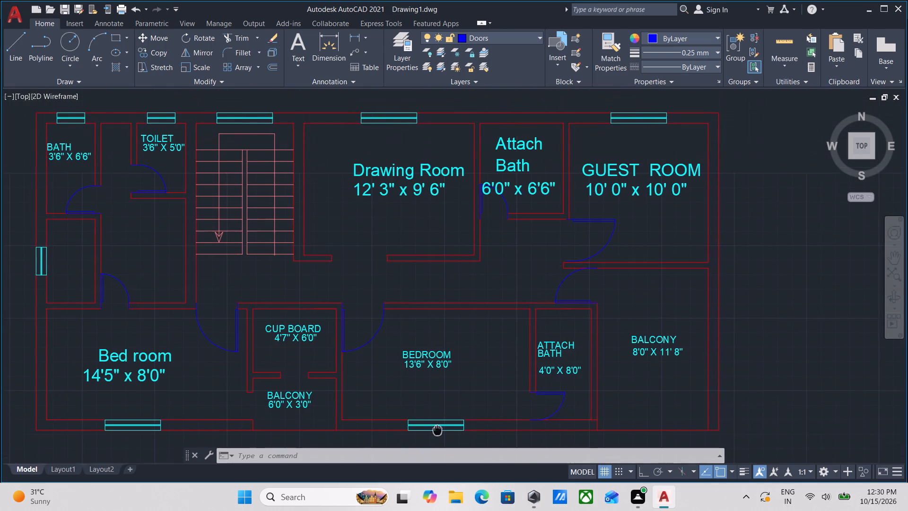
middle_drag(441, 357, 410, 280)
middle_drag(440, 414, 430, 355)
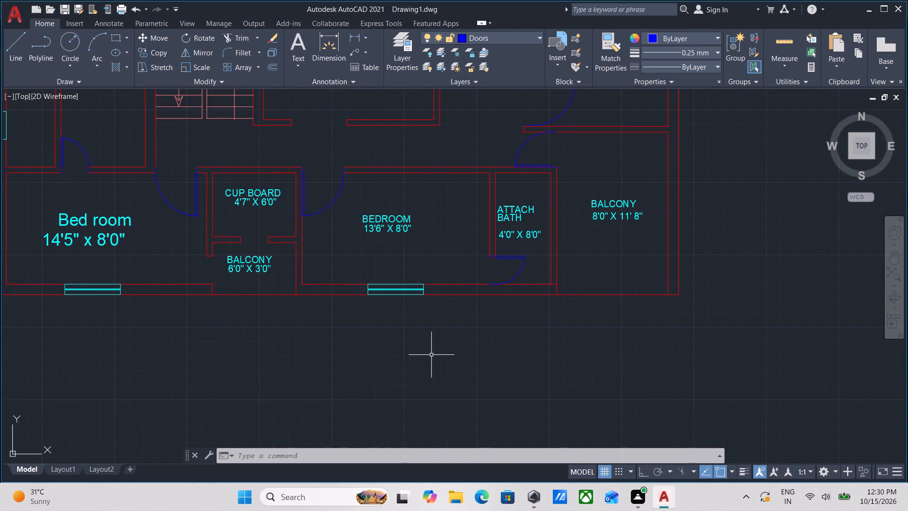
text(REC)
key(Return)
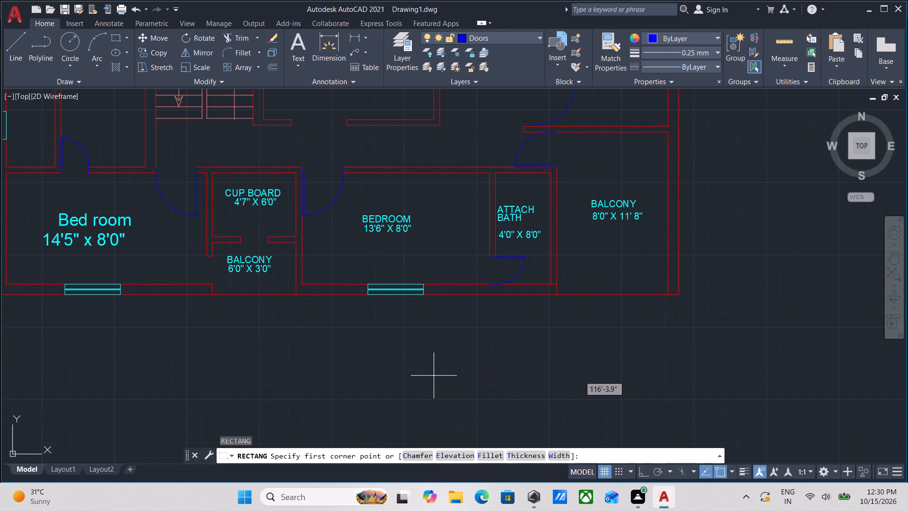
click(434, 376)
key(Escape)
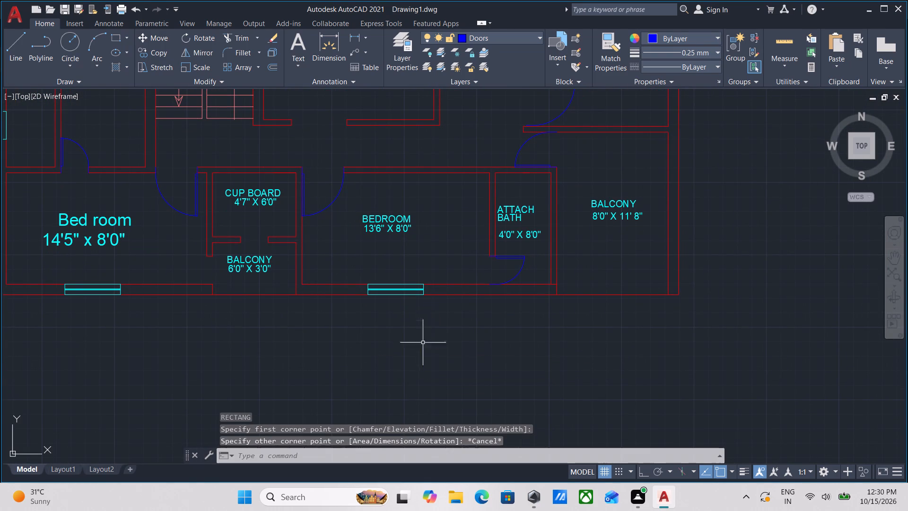
Make windows the current layer in place of Doors.
click(521, 38)
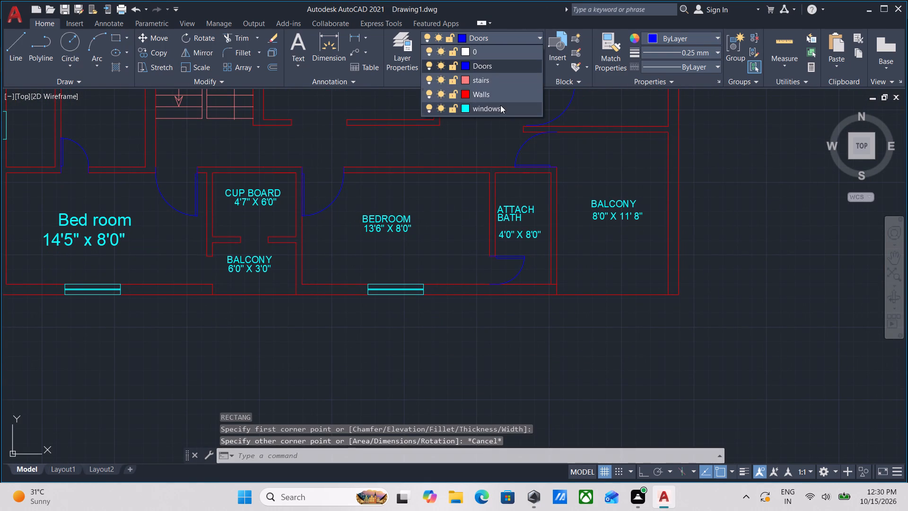
click(500, 106)
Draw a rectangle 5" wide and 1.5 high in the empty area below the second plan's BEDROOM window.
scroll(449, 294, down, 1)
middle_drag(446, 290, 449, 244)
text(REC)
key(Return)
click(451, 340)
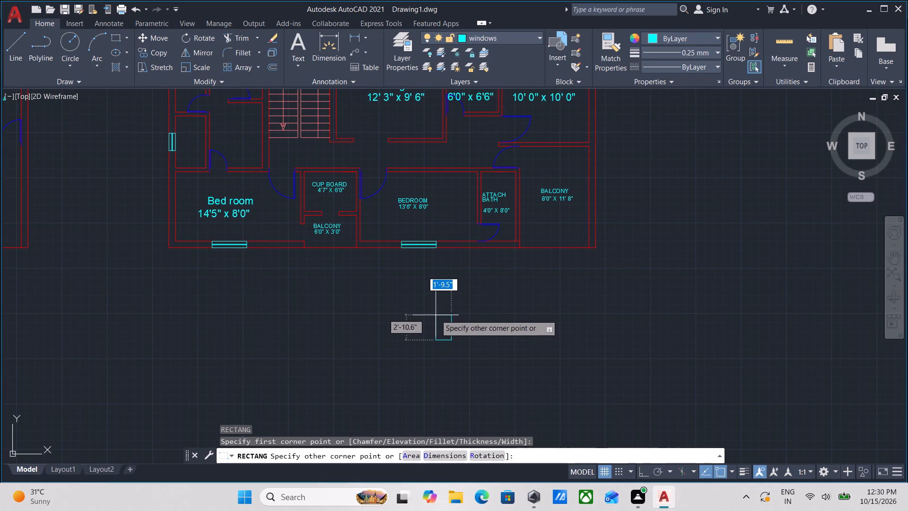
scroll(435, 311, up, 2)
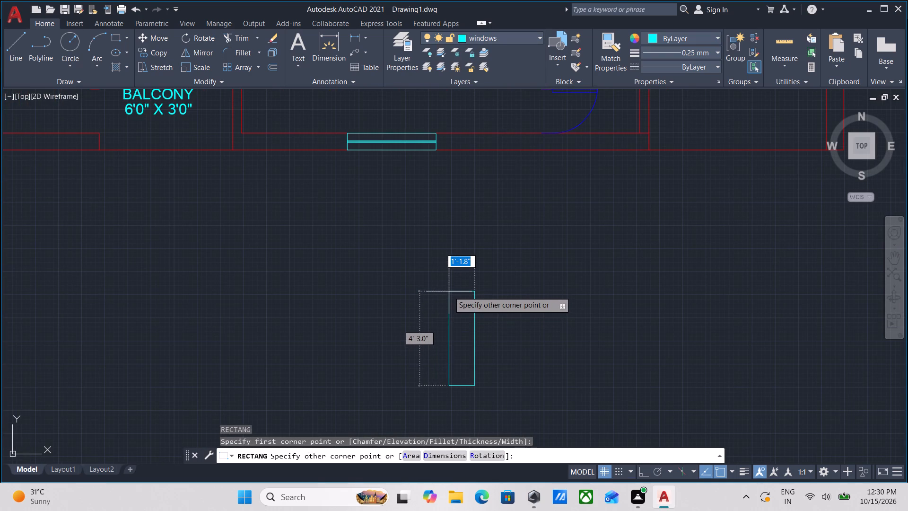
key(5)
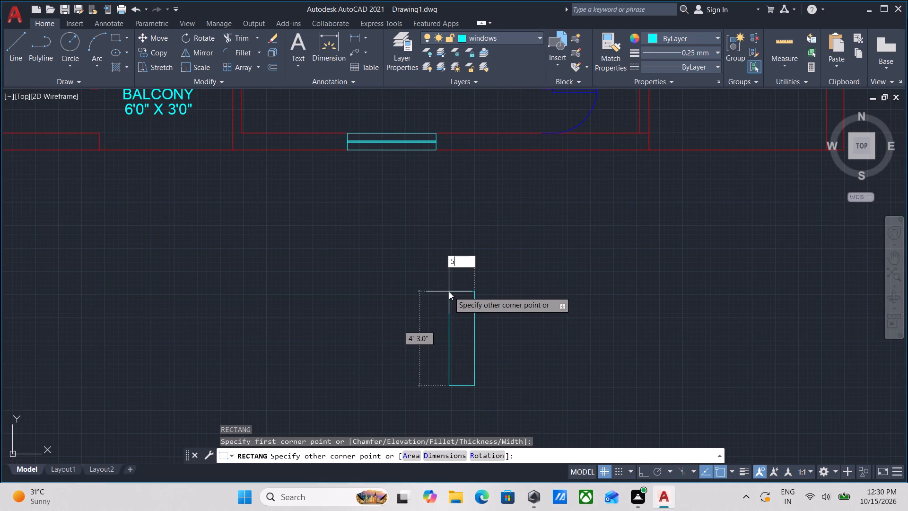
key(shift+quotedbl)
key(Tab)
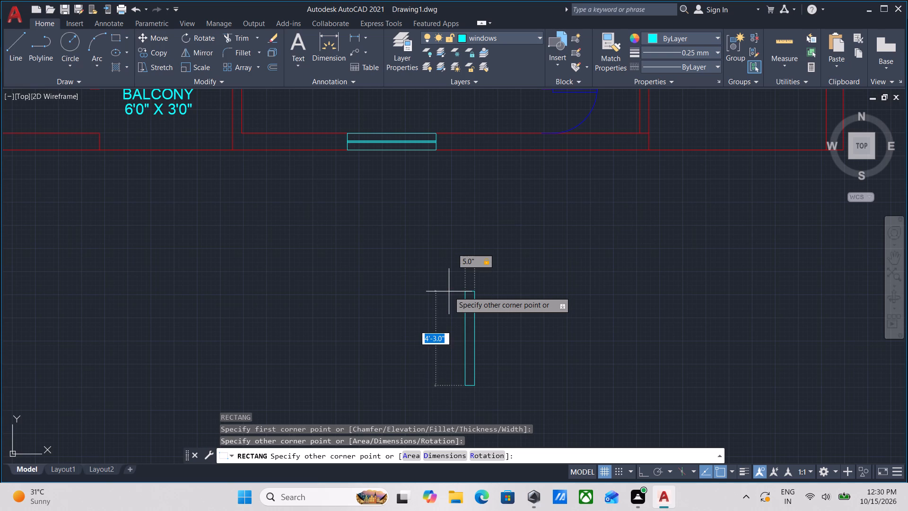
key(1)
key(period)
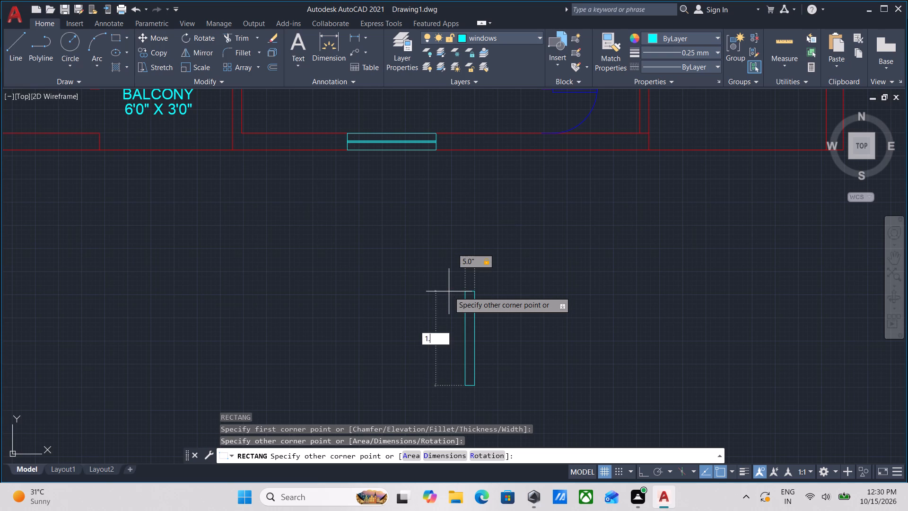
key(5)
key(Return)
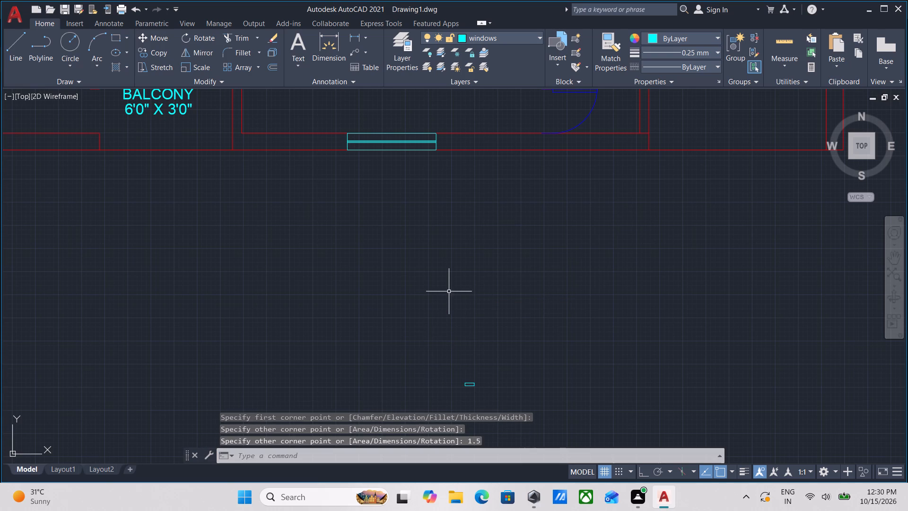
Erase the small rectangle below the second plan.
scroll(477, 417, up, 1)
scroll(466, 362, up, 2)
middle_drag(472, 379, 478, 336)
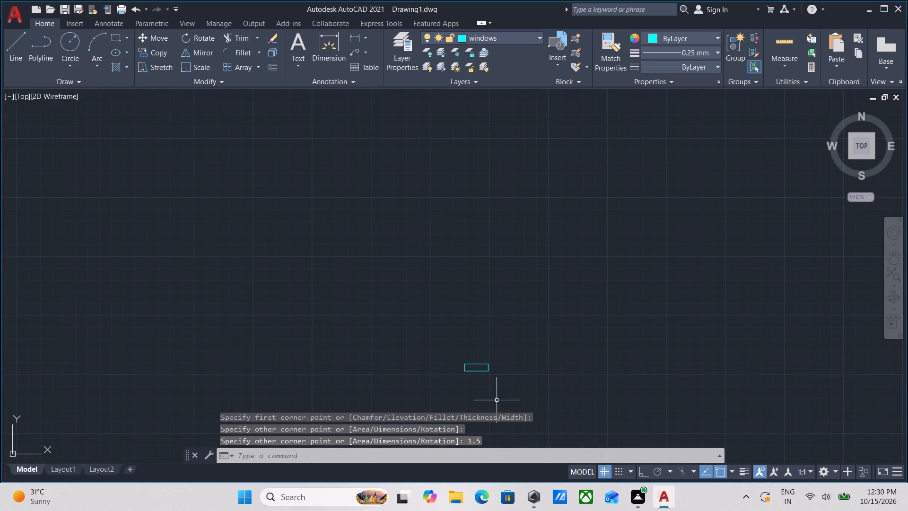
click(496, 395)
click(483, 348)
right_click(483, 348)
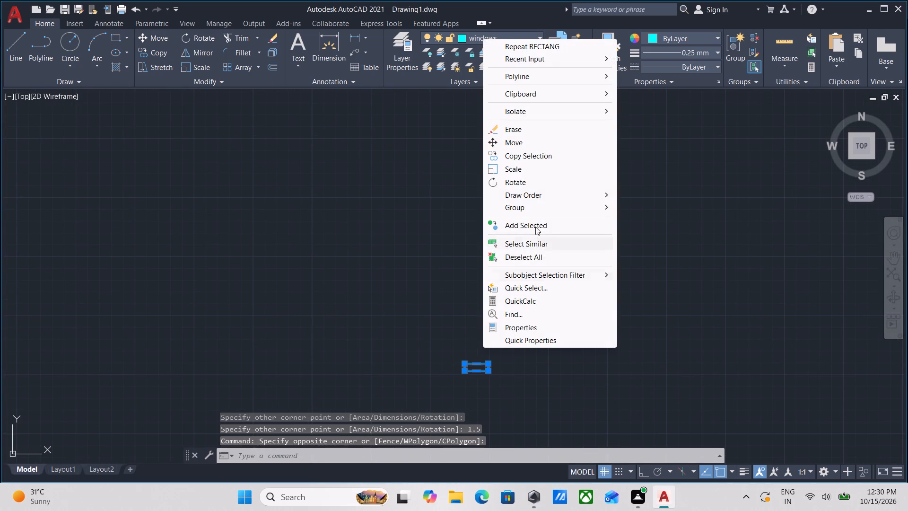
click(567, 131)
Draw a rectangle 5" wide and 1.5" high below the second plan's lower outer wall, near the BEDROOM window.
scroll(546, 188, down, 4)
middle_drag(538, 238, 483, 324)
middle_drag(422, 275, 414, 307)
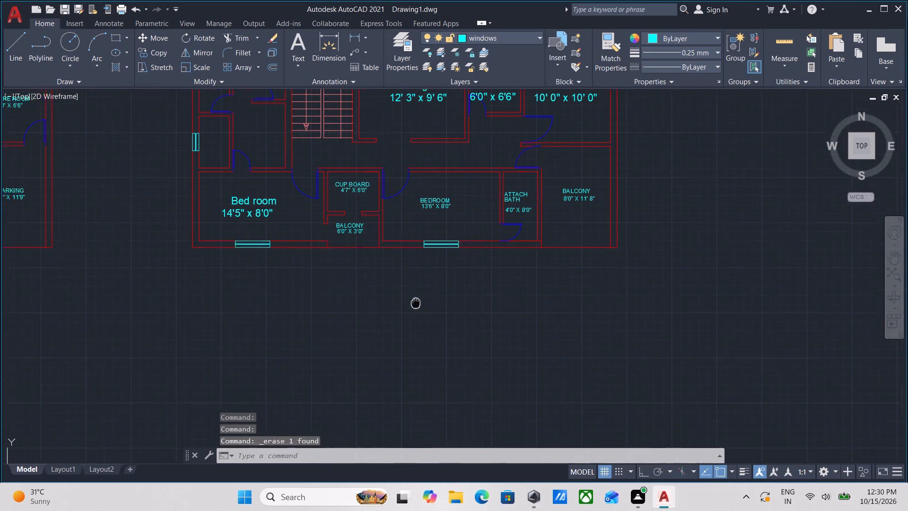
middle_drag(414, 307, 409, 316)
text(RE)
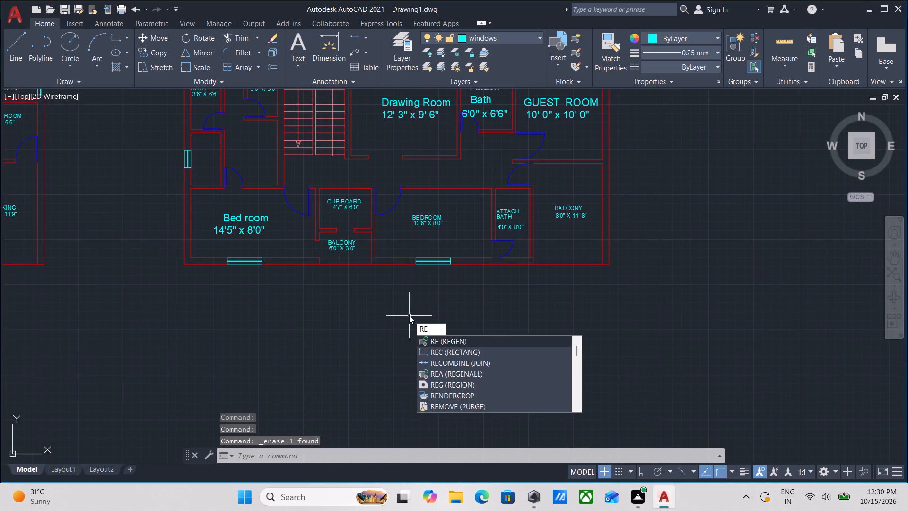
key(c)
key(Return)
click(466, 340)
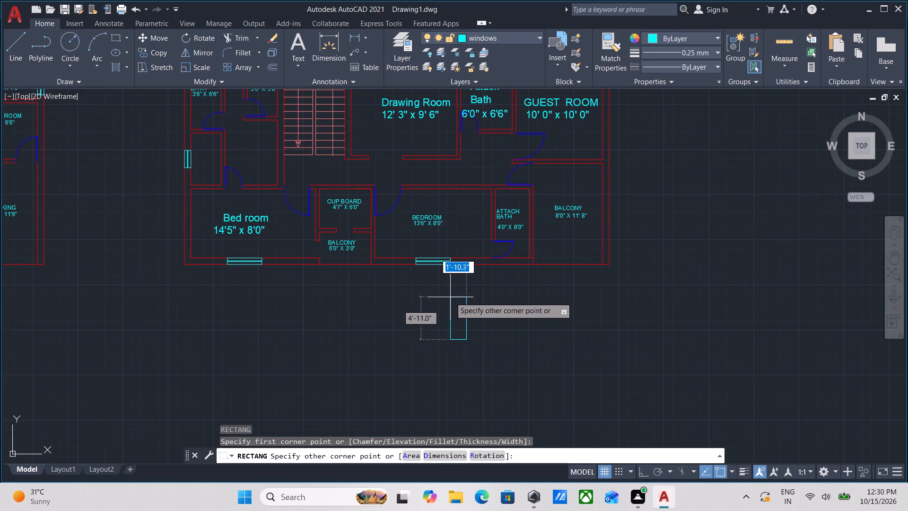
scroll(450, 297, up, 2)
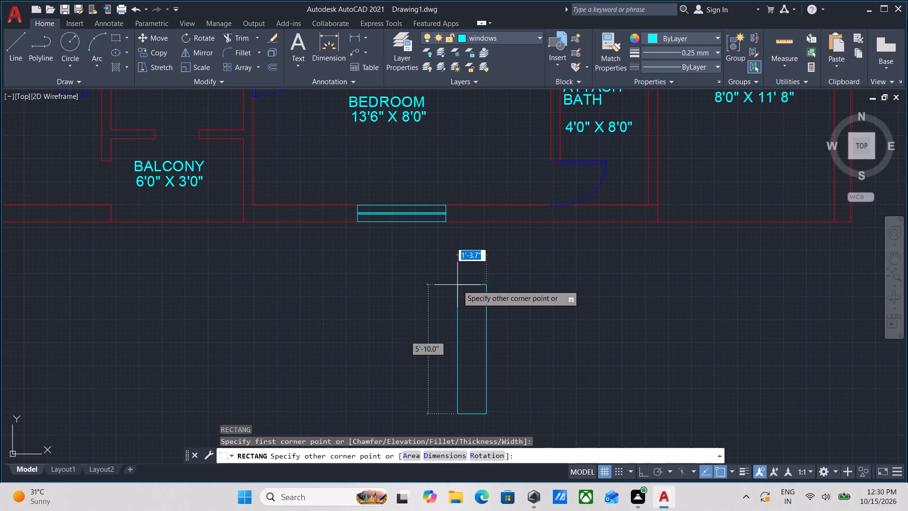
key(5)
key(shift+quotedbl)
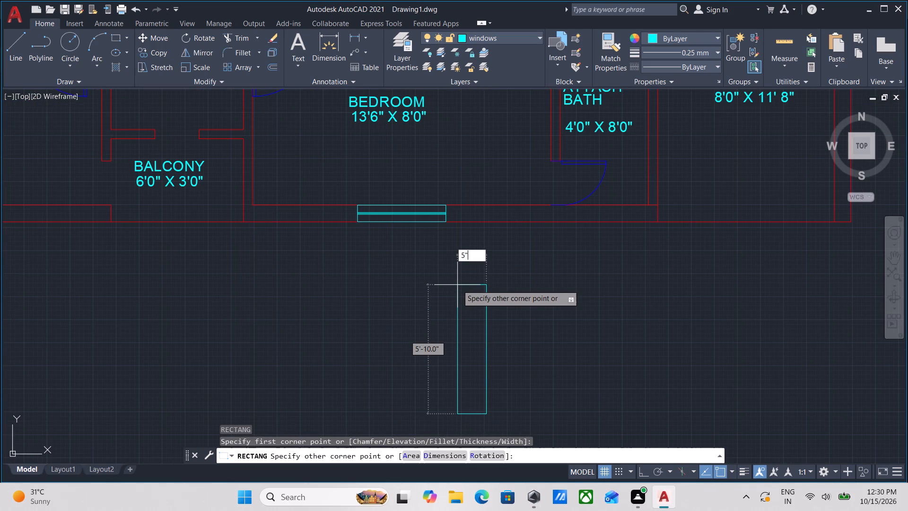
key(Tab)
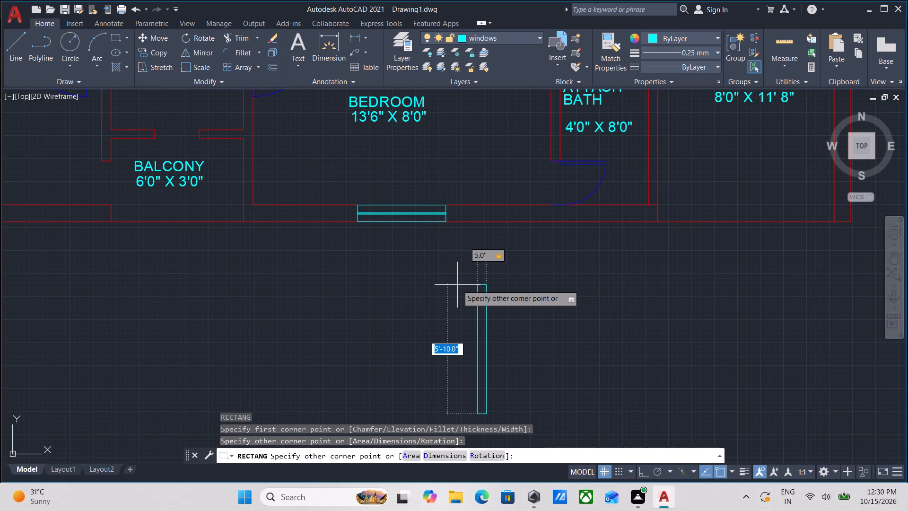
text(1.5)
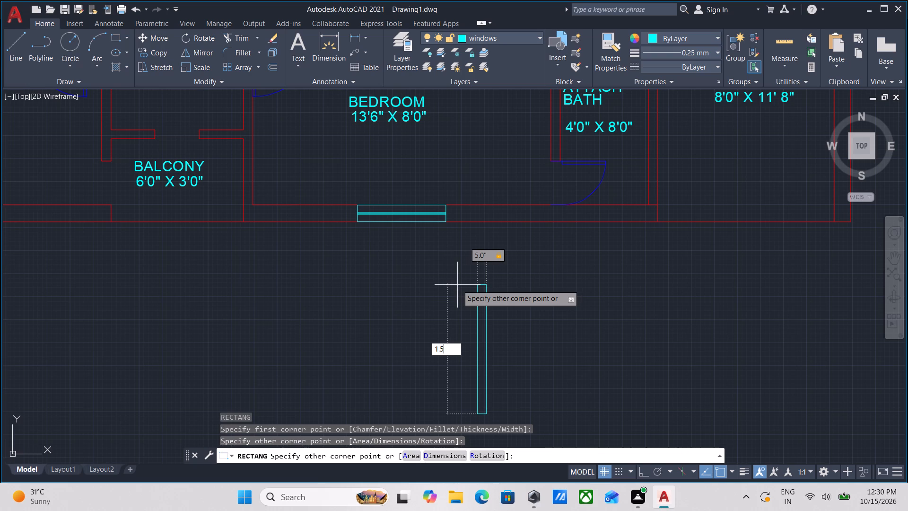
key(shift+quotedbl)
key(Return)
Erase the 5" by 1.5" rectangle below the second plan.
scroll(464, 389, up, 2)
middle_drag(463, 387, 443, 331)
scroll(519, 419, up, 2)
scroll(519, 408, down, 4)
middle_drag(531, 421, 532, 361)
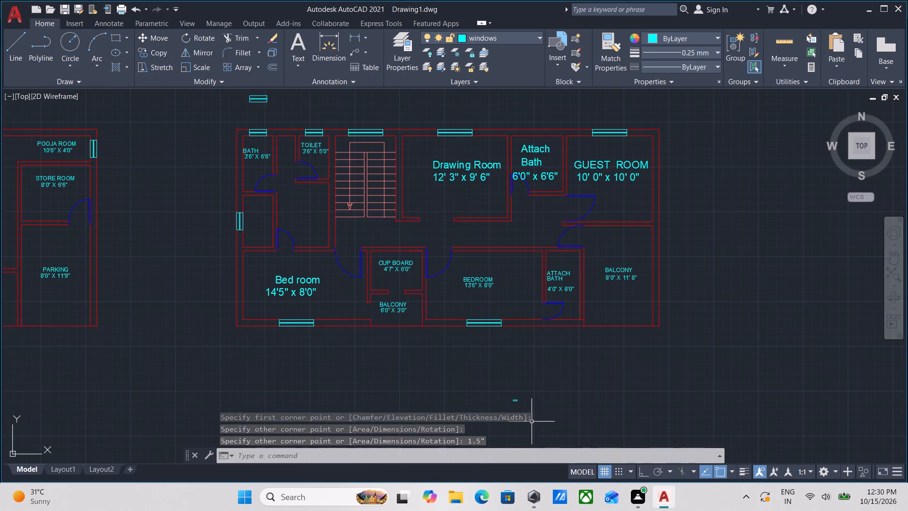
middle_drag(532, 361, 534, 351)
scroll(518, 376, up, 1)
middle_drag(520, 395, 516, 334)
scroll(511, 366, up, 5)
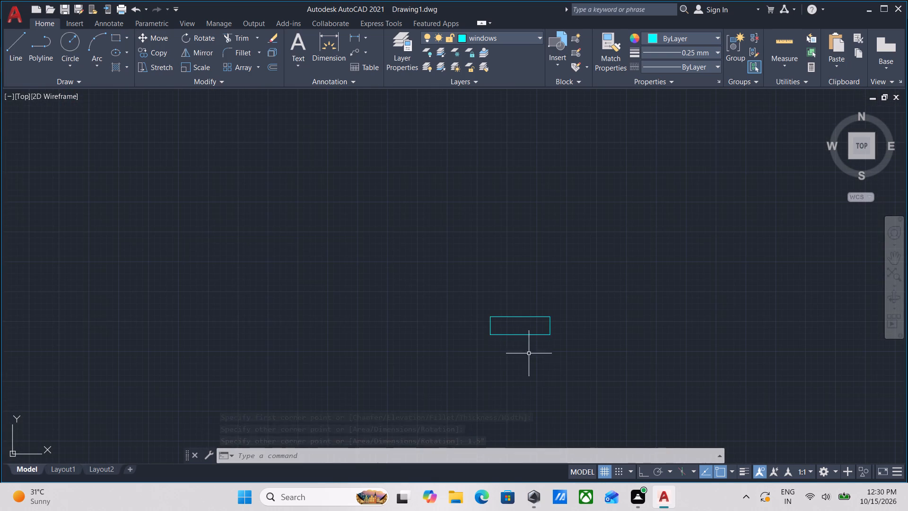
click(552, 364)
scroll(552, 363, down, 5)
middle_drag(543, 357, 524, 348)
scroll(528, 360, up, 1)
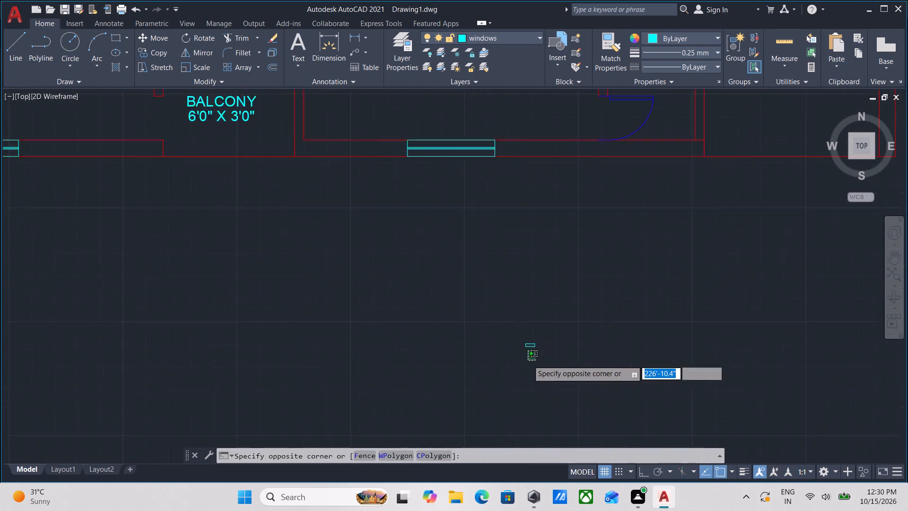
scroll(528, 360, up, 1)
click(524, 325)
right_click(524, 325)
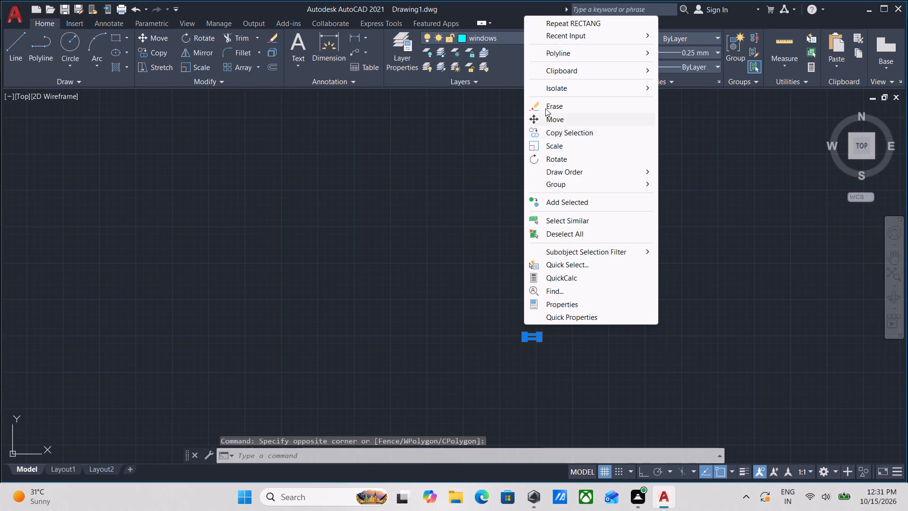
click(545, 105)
Examine the second plan's walls and doors around BEDROOM, ATTACH BATH and the 8'0" X 11'8" BALCONY.
scroll(545, 105, down, 3)
middle_drag(516, 157, 436, 280)
middle_drag(460, 262, 420, 323)
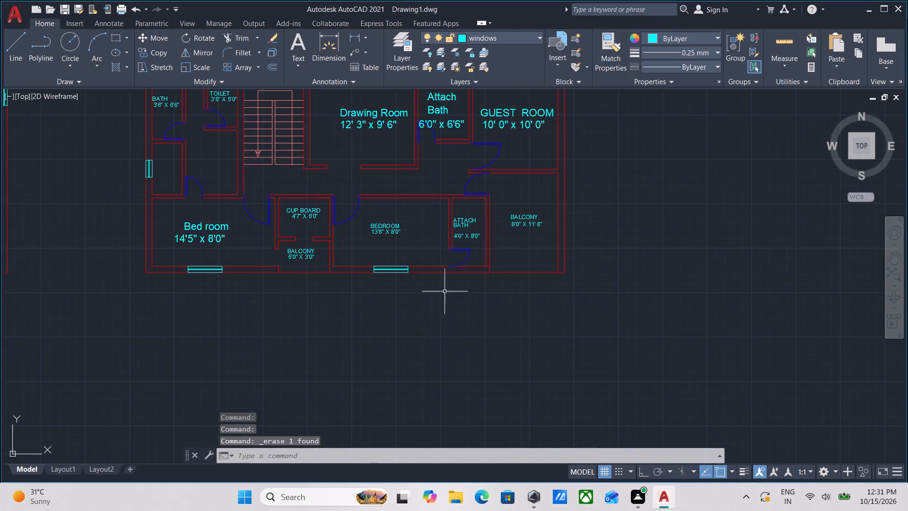
scroll(451, 268, up, 2)
middle_drag(452, 250, 382, 366)
middle_drag(351, 293, 356, 333)
middle_drag(489, 261, 437, 267)
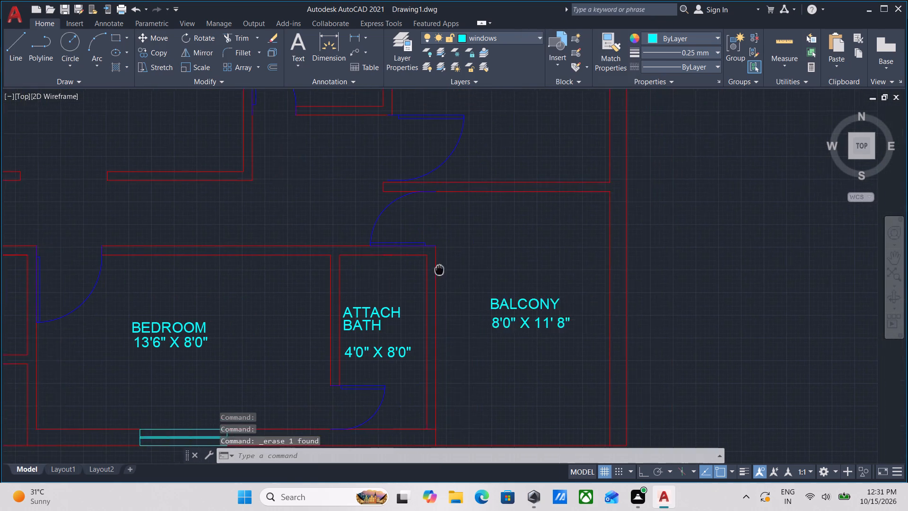
middle_drag(437, 267, 424, 258)
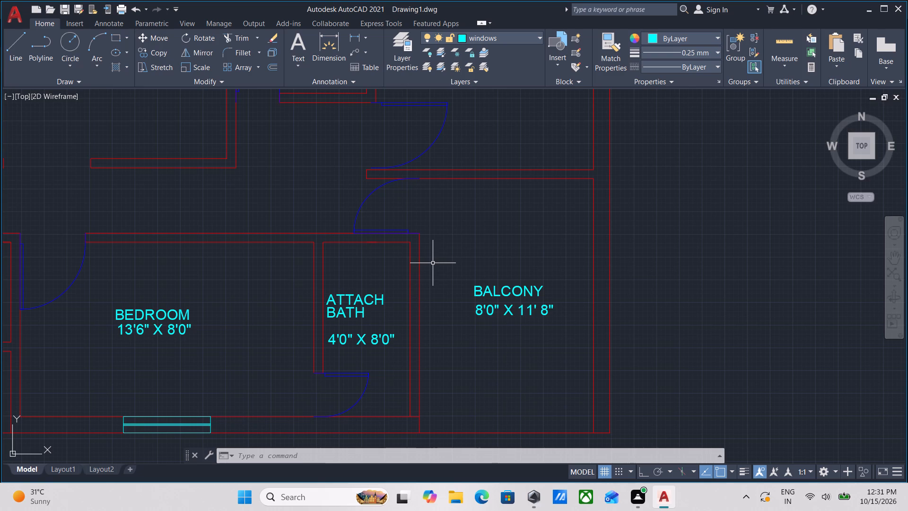
scroll(379, 284, up, 2)
scroll(379, 284, down, 2)
middle_drag(379, 284, 398, 262)
middle_drag(356, 362, 414, 255)
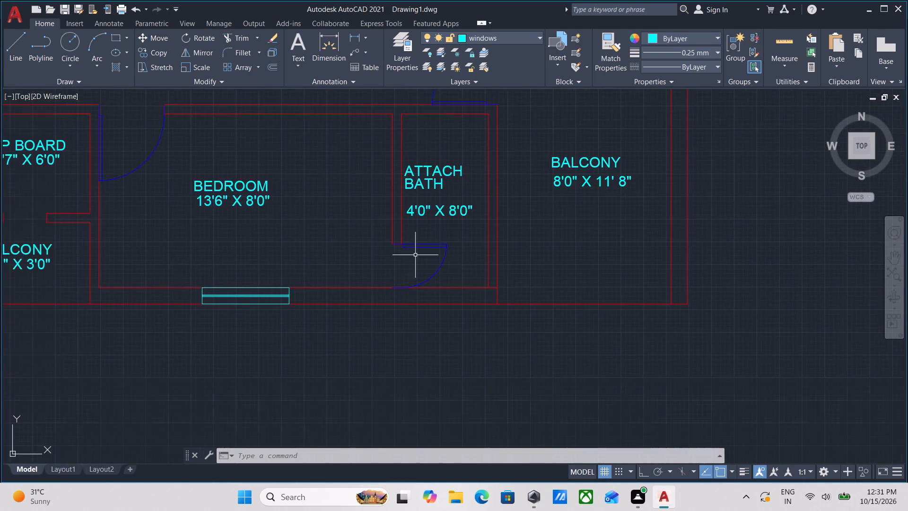
middle_drag(302, 379, 325, 344)
Draw a rectangle 5" wide and 2' high in the 8'0" X 11'8" BALCONY, beside the ATTACH BATH wall.
text(REC)
key(Return)
middle_drag(439, 302, 439, 345)
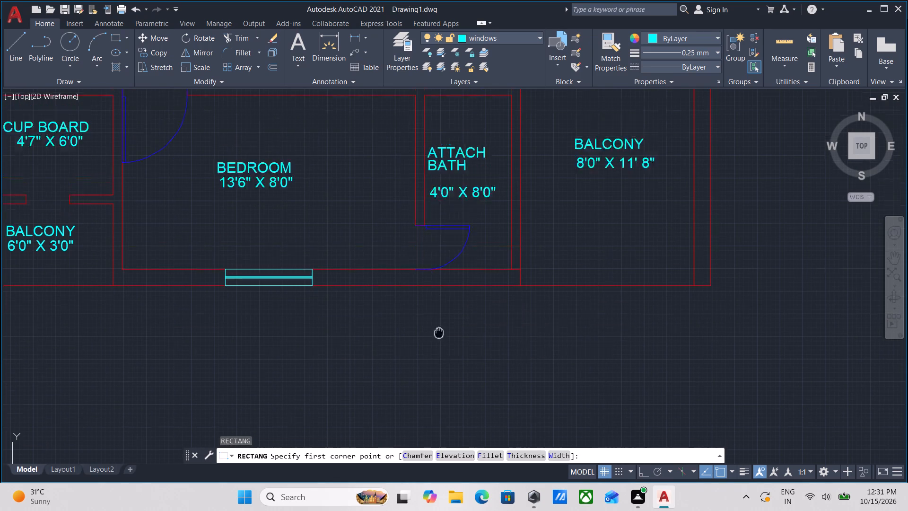
middle_drag(439, 345, 436, 386)
click(552, 286)
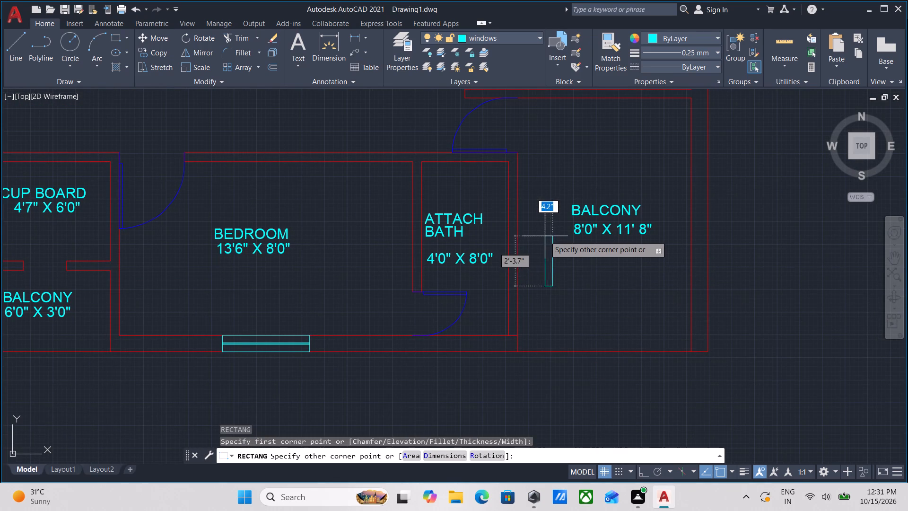
scroll(544, 236, up, 4)
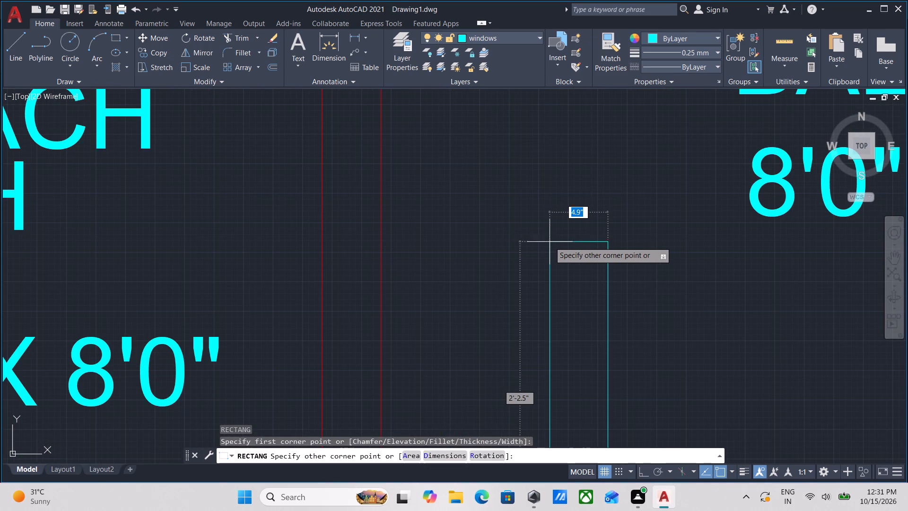
key(5)
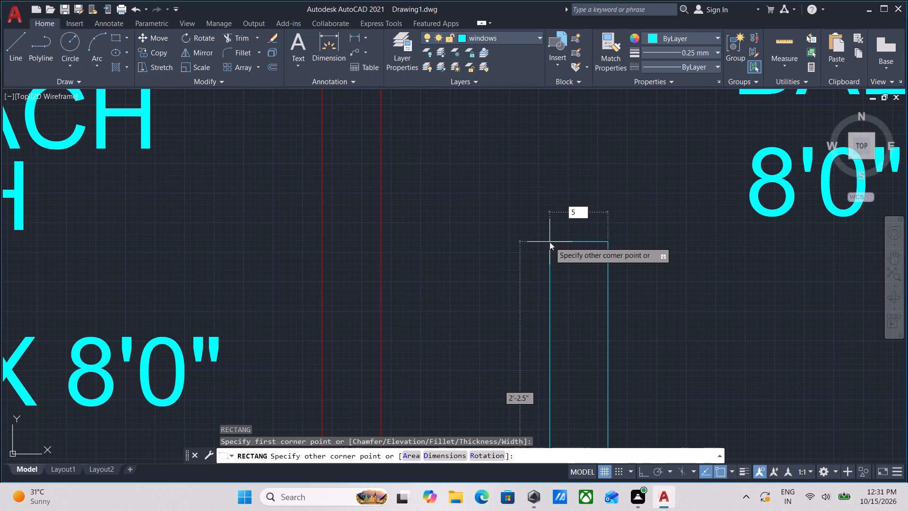
key(shift+quotedbl)
key(Tab)
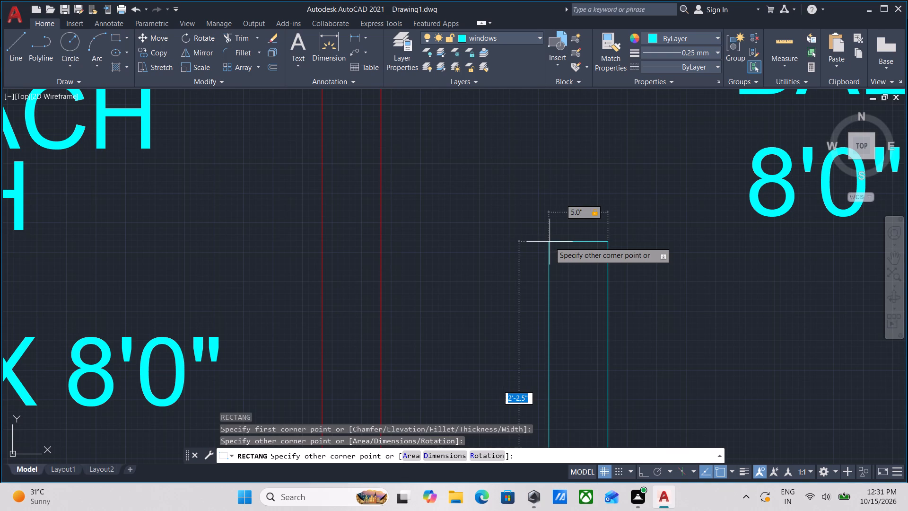
scroll(550, 242, down, 3)
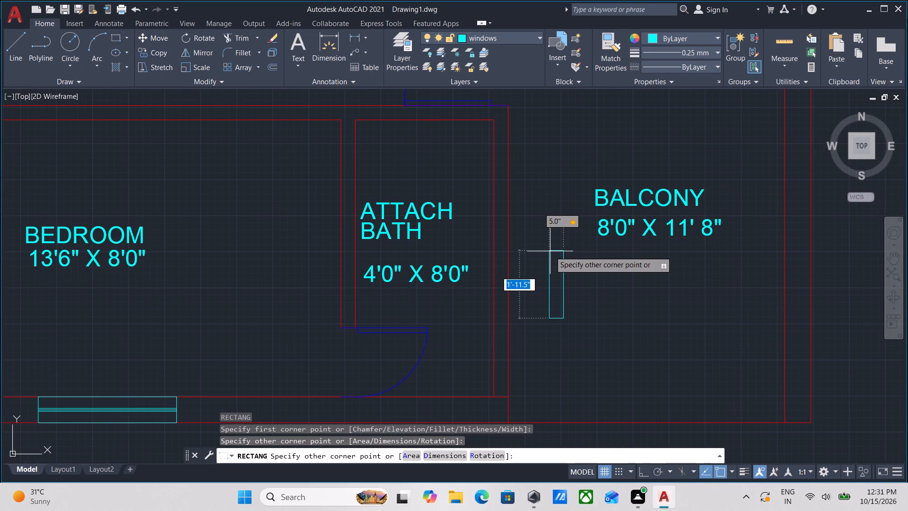
key(2)
key(apostrophe)
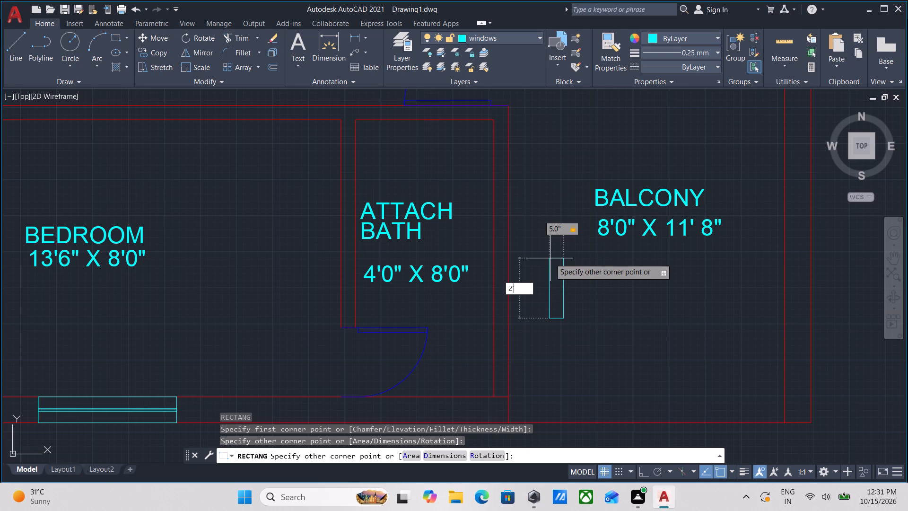
key(Return)
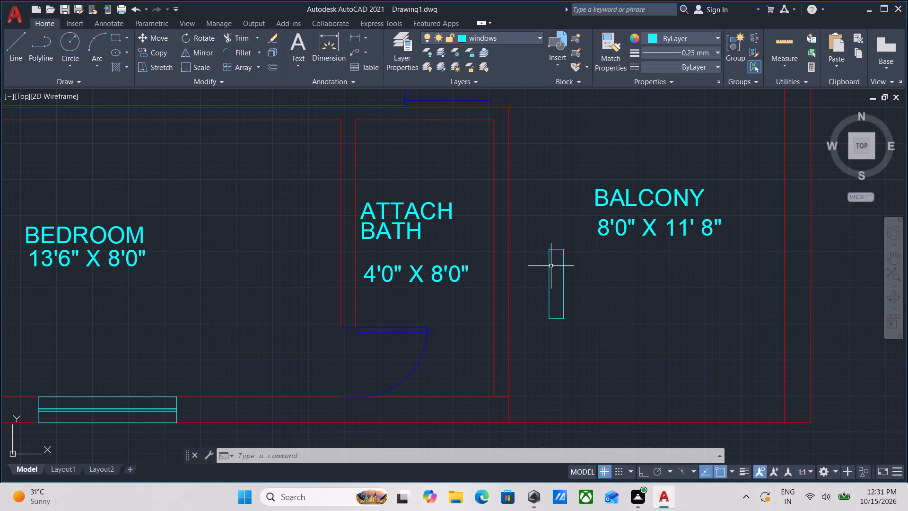
Draw a vertical centre line through the 5" by 2' rectangle, between the midpoints of its short sides.
scroll(593, 297, up, 2)
scroll(594, 296, down, 1)
middle_click(593, 296)
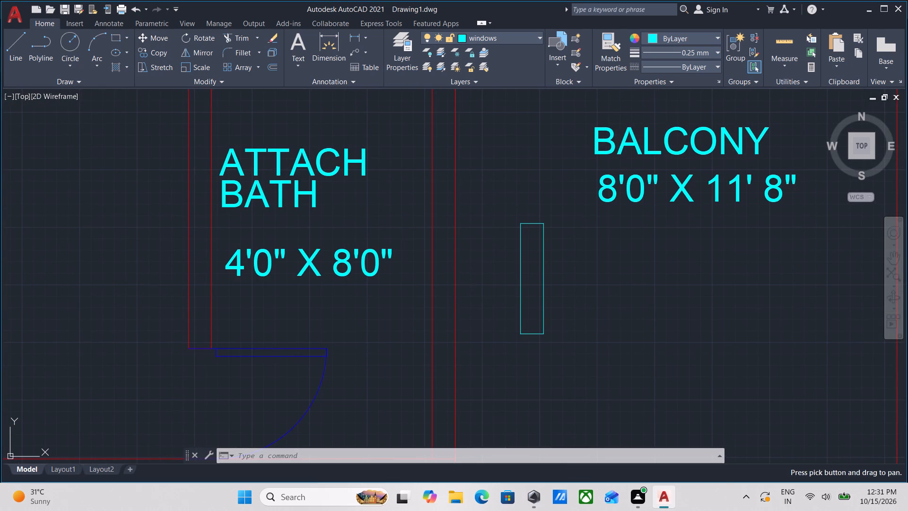
key(l)
key(Return)
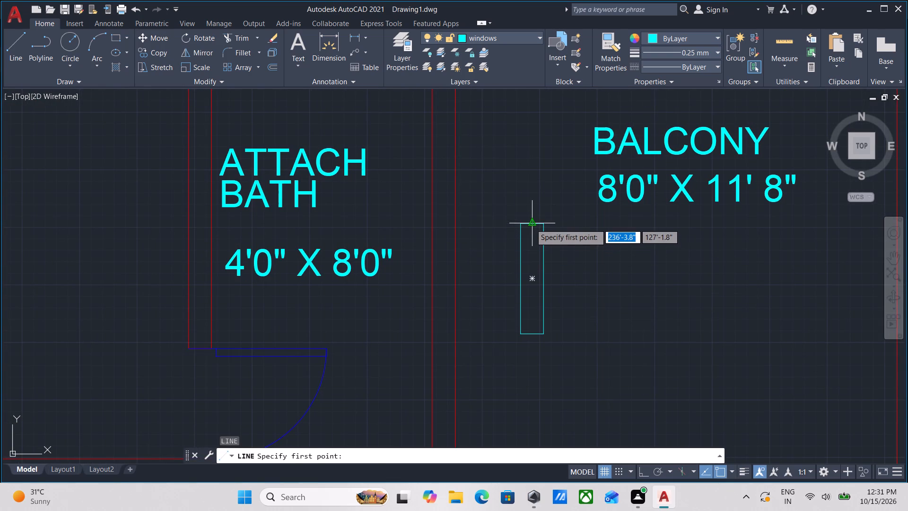
click(531, 224)
click(534, 331)
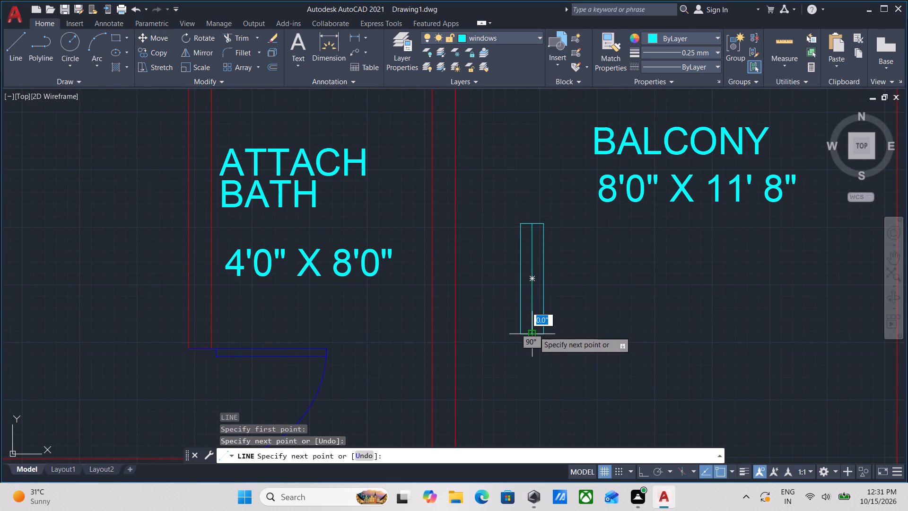
key(Escape)
Offset the rectangle's centre line 0.2" toward the BALCONY label side.
scroll(534, 331, up, 3)
click(533, 313)
click(507, 273)
scroll(507, 273, down, 1)
middle_drag(507, 273, 492, 296)
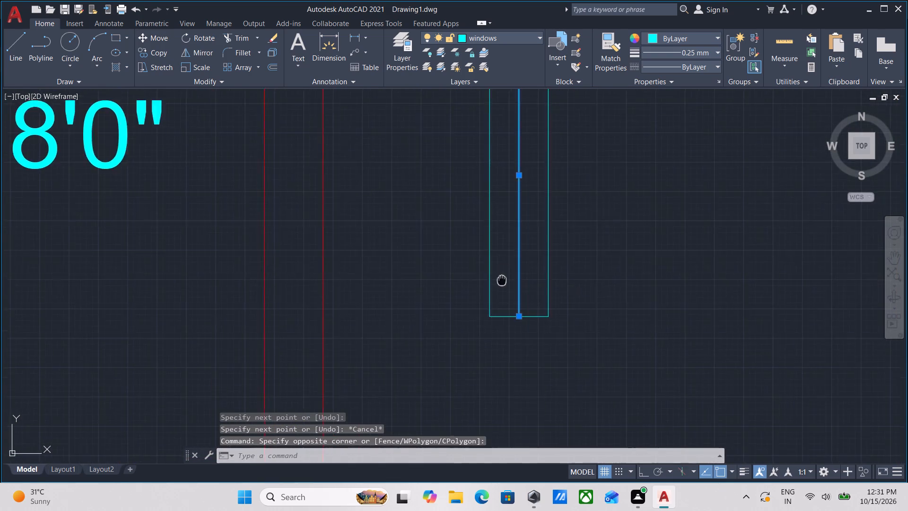
scroll(492, 296, down, 1)
middle_drag(492, 296, 472, 340)
key(o)
key(Return)
scroll(481, 340, up, 2)
click(481, 340)
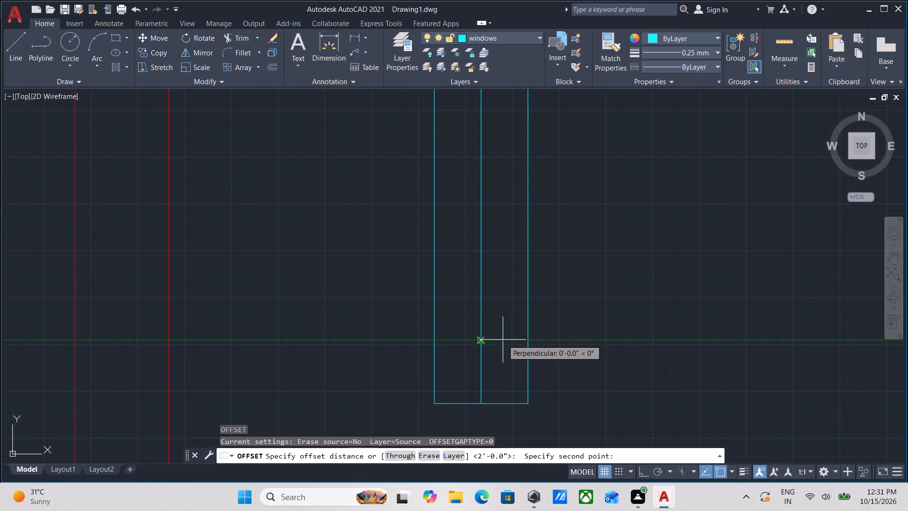
click(503, 340)
click(482, 347)
click(498, 336)
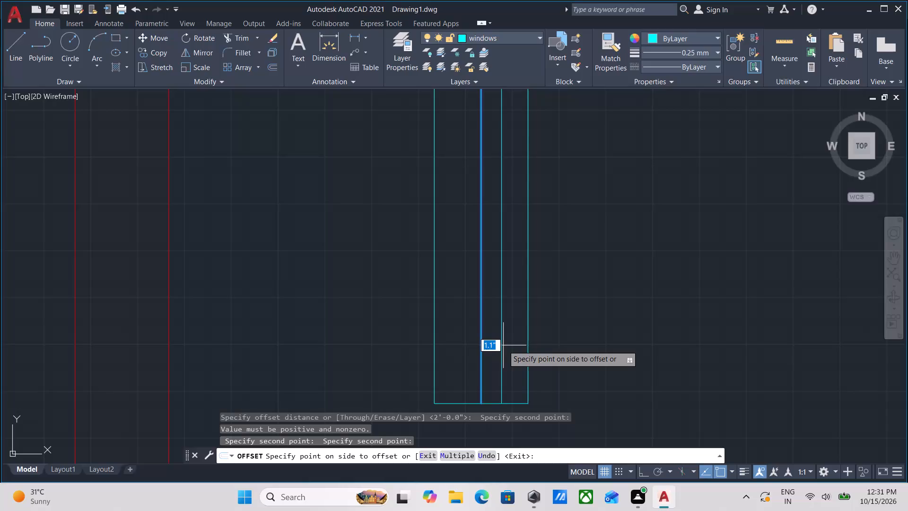
text(0.3)
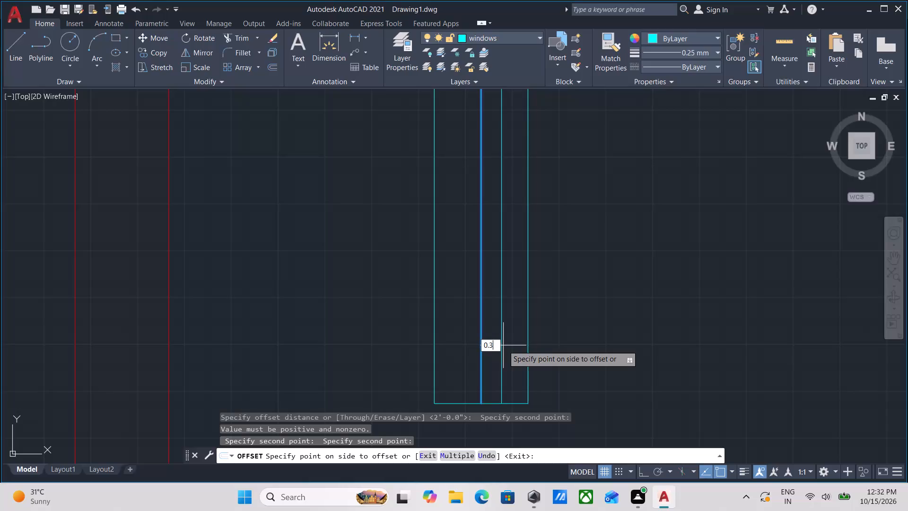
key(BackSpace)
key(3)
key(BackSpace)
key(2)
key(shift+quotedbl)
key(Return)
Offset the same centre line 0.2" toward the ATTACH BATH side.
click(482, 374)
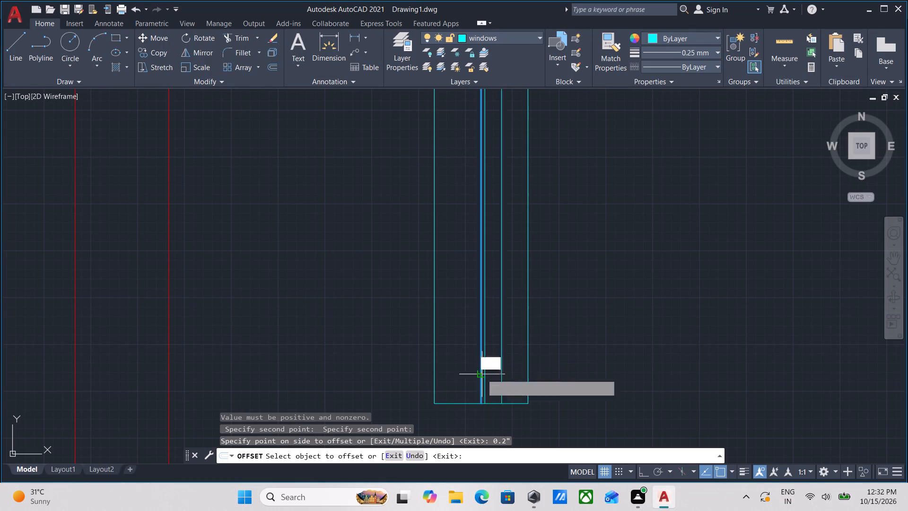
text(0.)
key(2)
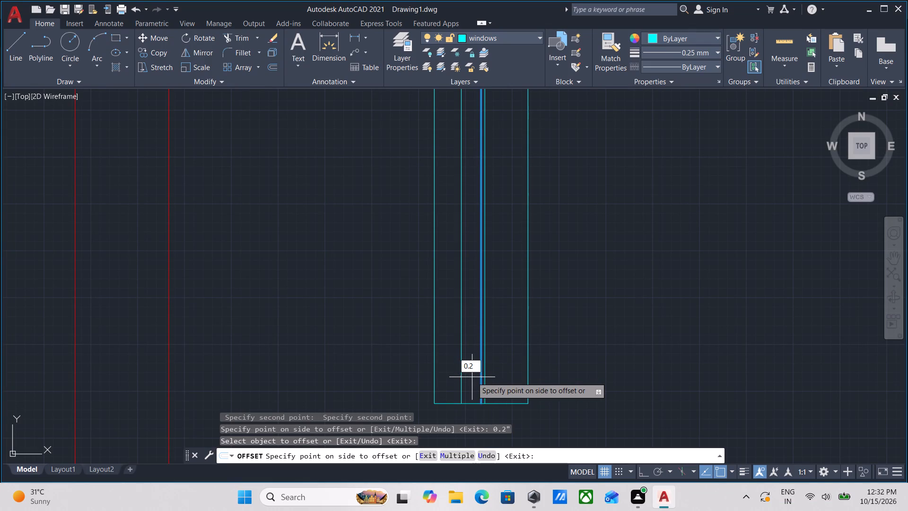
key(shift+quotedbl)
key(Return)
scroll(488, 399, up, 2)
key(Escape)
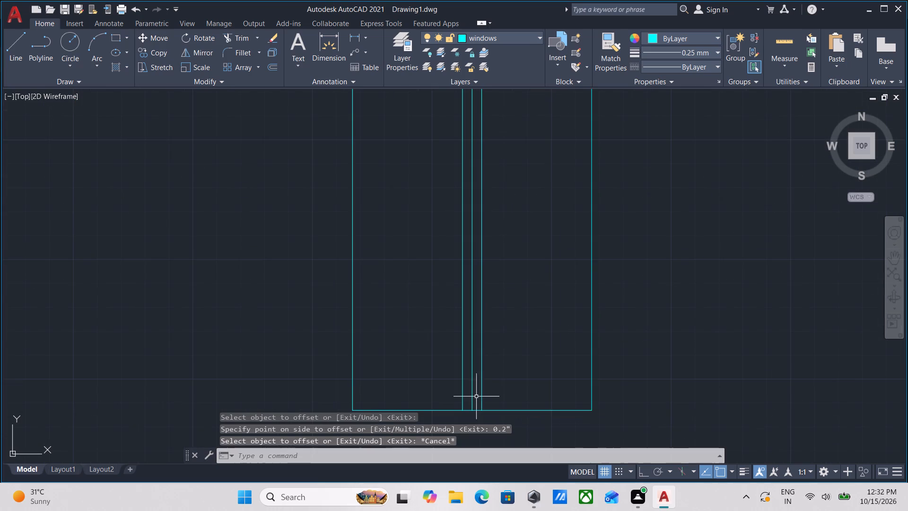
Erase the original centre line between the two offset lines.
click(476, 396)
click(465, 372)
right_click(465, 372)
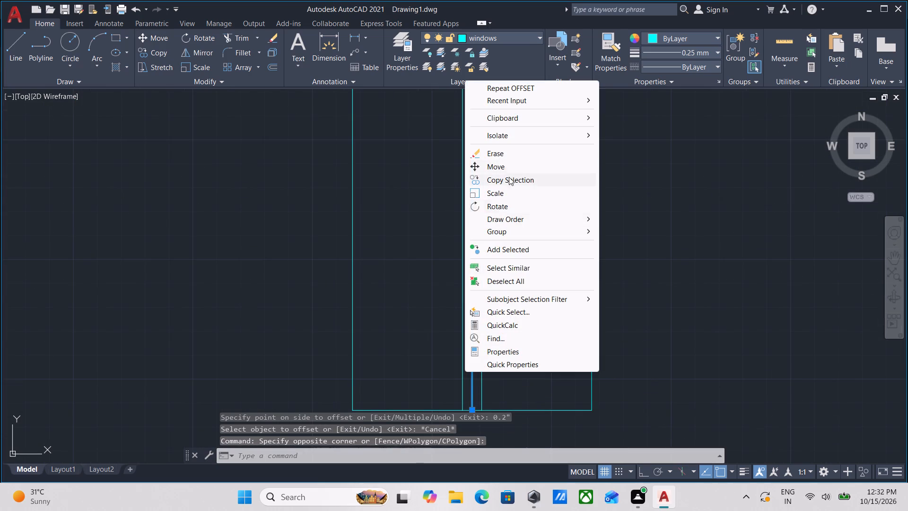
click(518, 156)
Group the 5" by 2' rectangle with its two inner lines as one window.
scroll(520, 171, down, 4)
middle_drag(515, 194, 449, 295)
drag(499, 344, 490, 330)
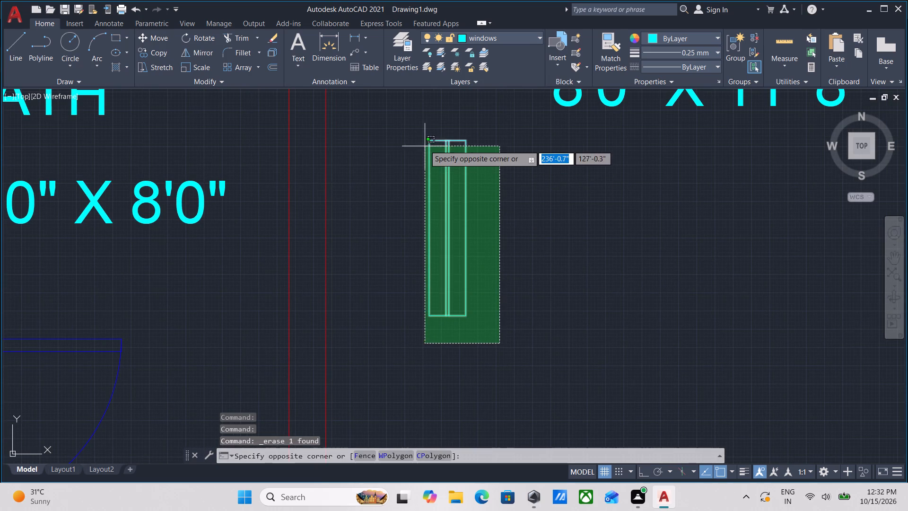
middle_drag(425, 141, 414, 211)
click(396, 173)
key(g)
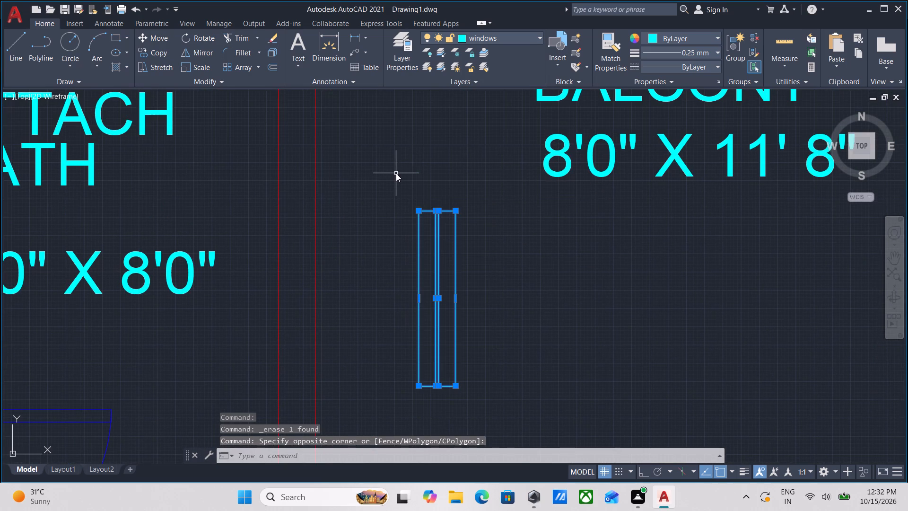
key(Return)
Move the grouped window by its upper corner into the wall between ATTACH BATH and BALCONY, at the bath's upper inner corner.
drag(473, 295, 463, 294)
click(418, 290)
scroll(418, 290, down, 1)
middle_click(419, 290)
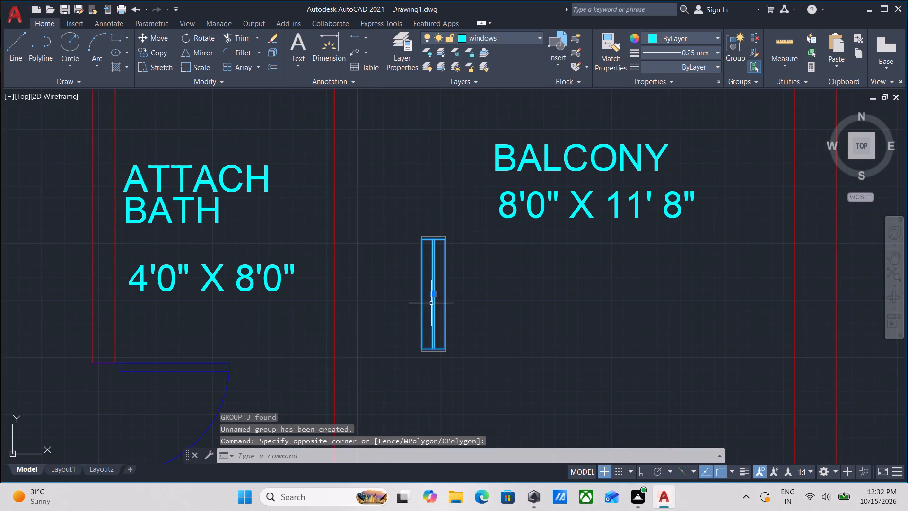
scroll(438, 320, down, 3)
scroll(438, 320, up, 2)
middle_drag(448, 318, 444, 313)
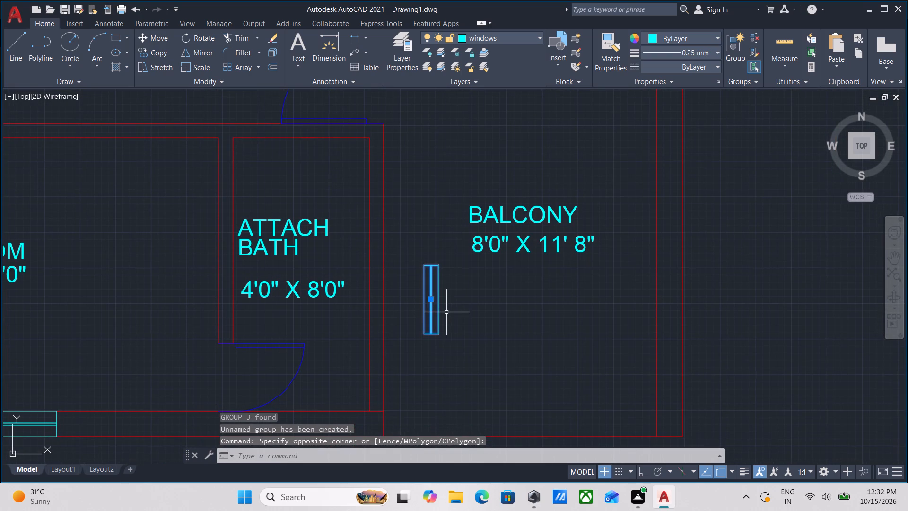
key(m)
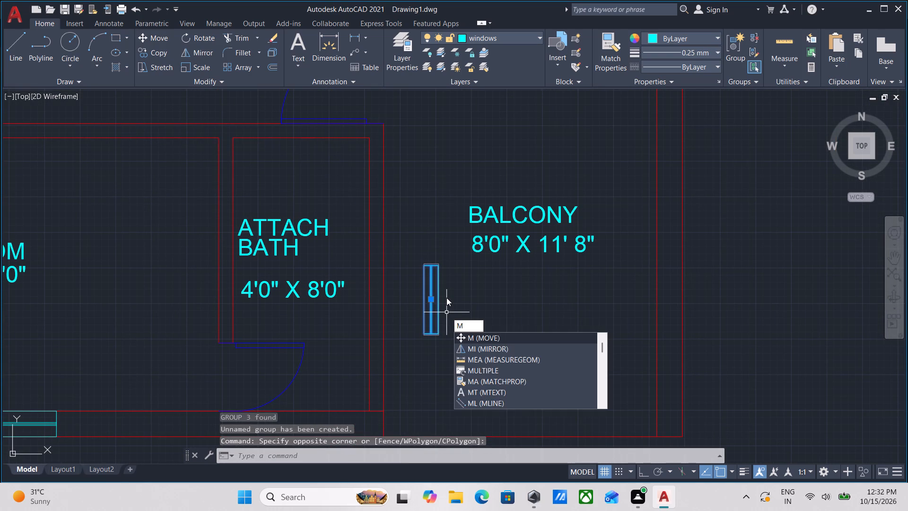
key(Return)
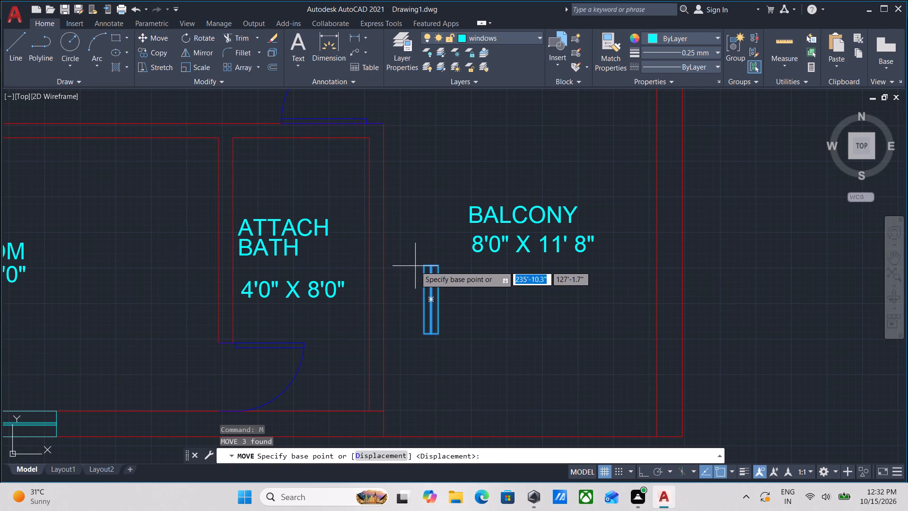
click(421, 264)
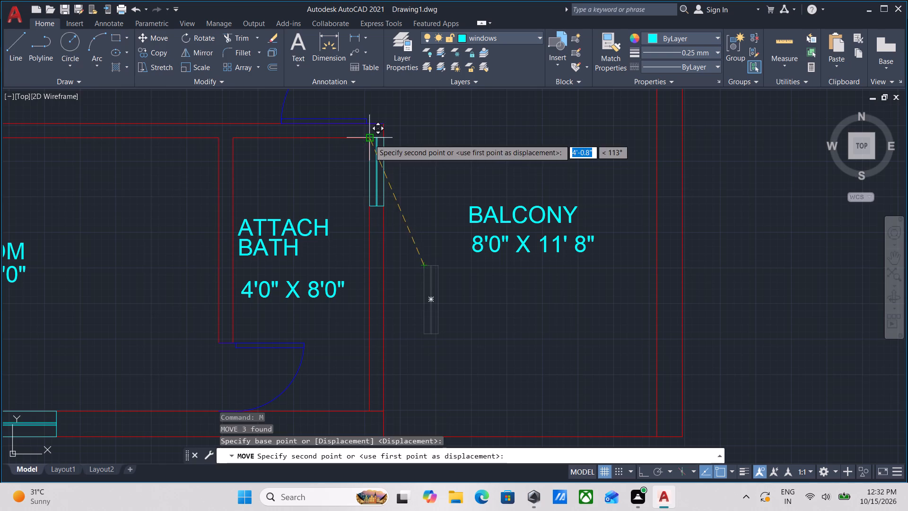
click(369, 139)
Examine the whole second plan to check window placement across its rooms and outer walls.
scroll(416, 150, down, 2)
middle_drag(416, 156, 425, 154)
scroll(425, 154, down, 1)
middle_drag(419, 201, 428, 255)
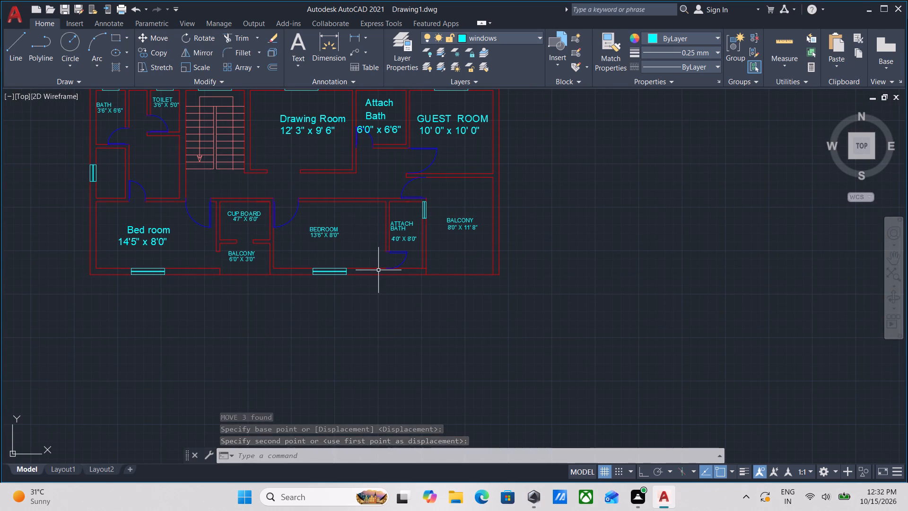
scroll(378, 270, down, 1)
middle_drag(387, 275, 411, 328)
middle_drag(316, 248, 334, 268)
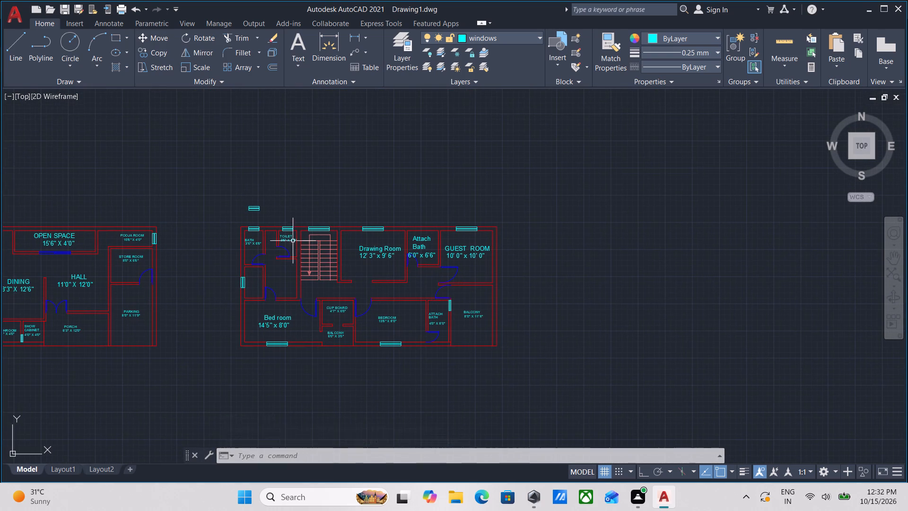
scroll(311, 299, up, 2)
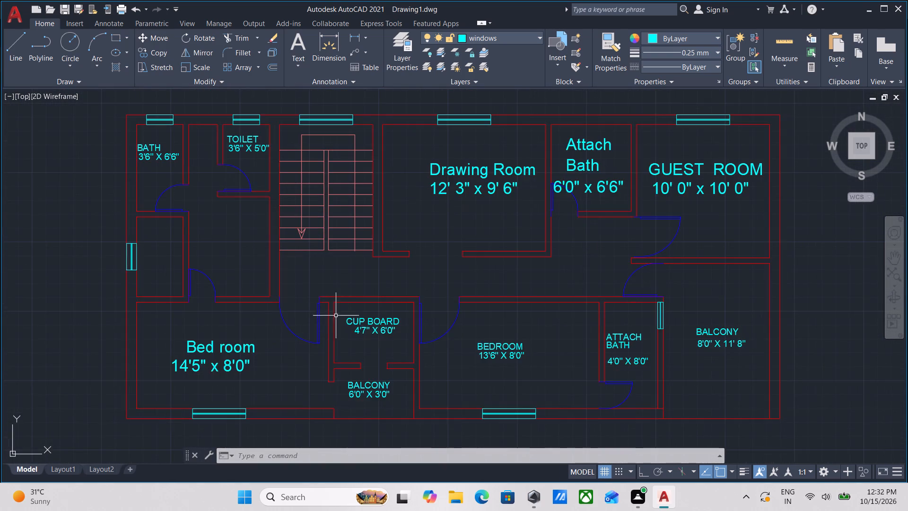
scroll(362, 316, down, 1)
middle_drag(364, 317, 375, 340)
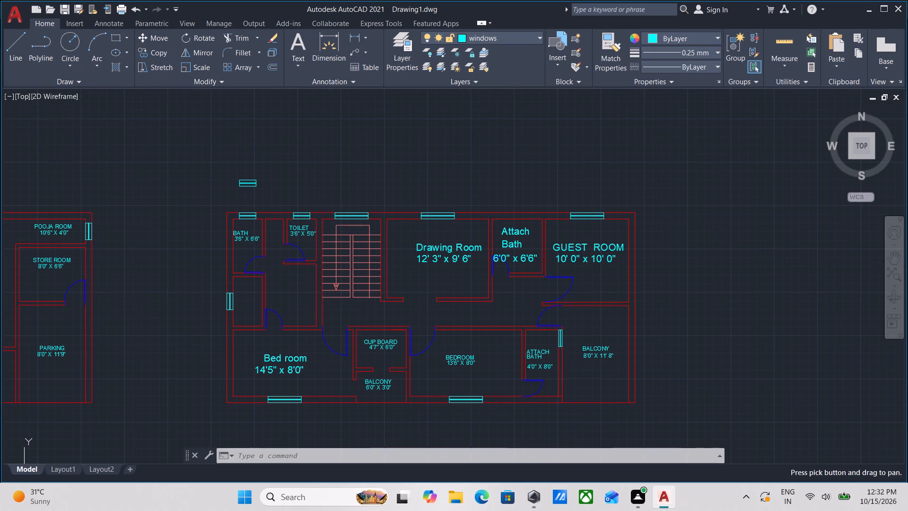
scroll(170, 322, up, 2)
scroll(178, 317, down, 2)
middle_drag(184, 313, 188, 334)
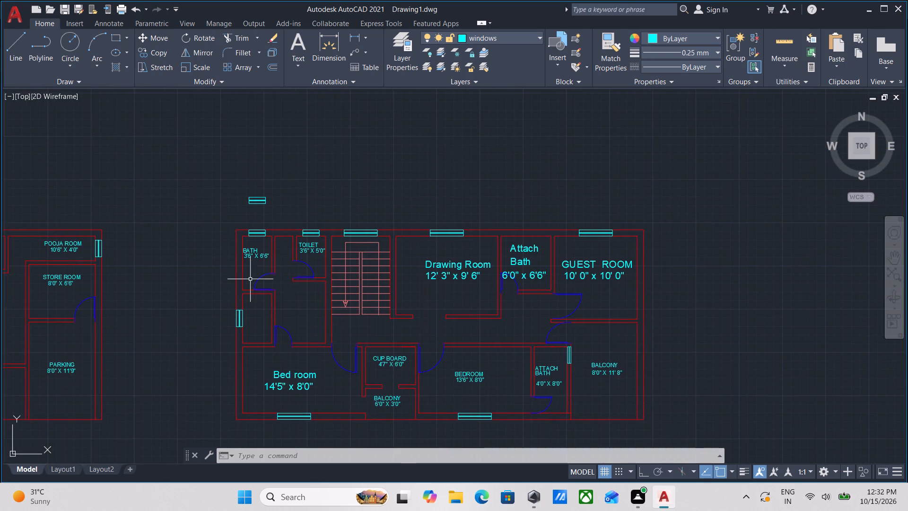
Copy the BATH label and its size text into the unlabelled room directly below the bath in the second plan.
scroll(253, 267, up, 3)
drag(253, 267, 244, 248)
click(225, 187)
middle_drag(234, 236, 242, 224)
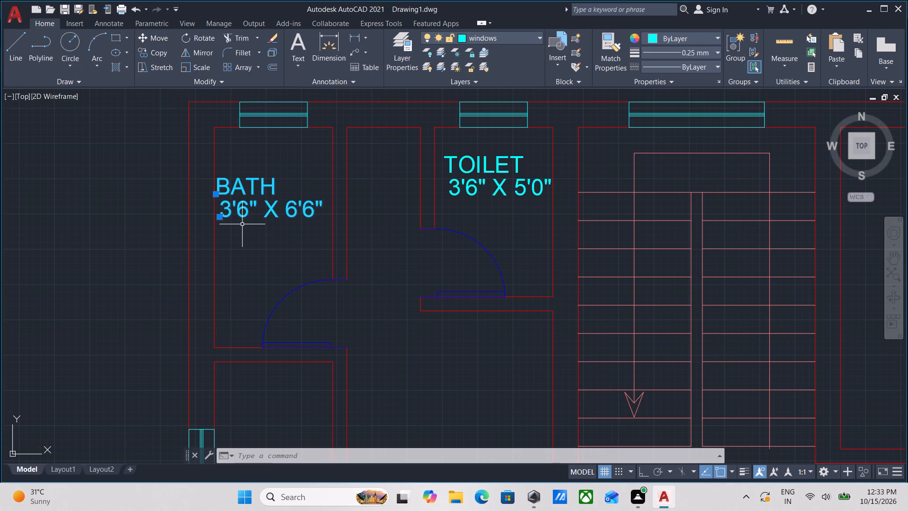
middle_click(262, 236)
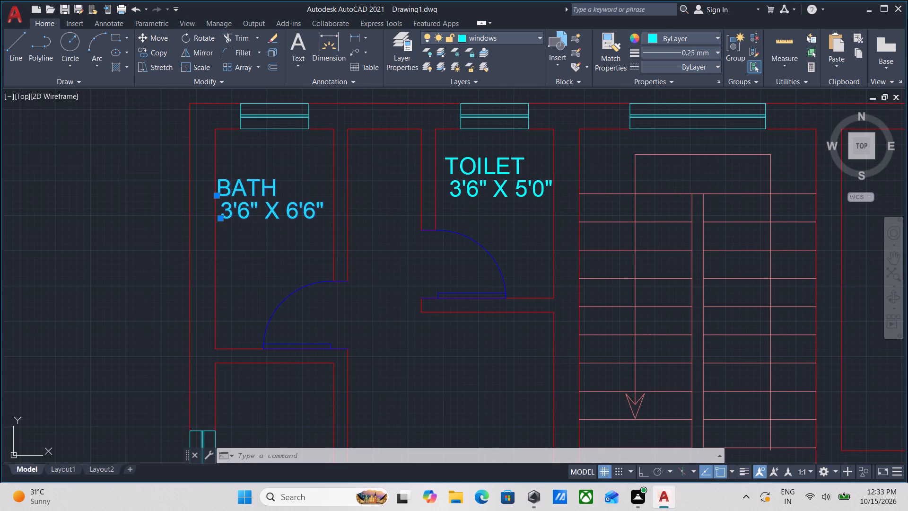
key(x)
key(Escape)
drag(263, 237, 262, 230)
click(253, 173)
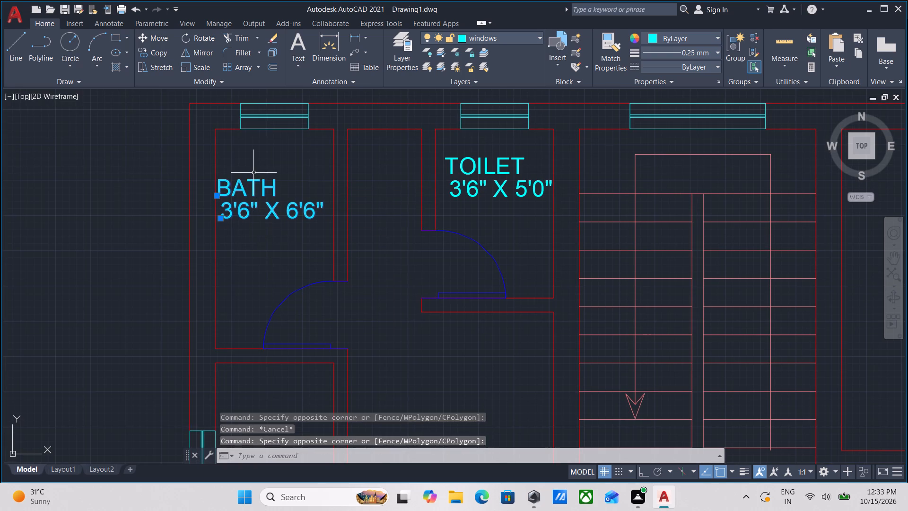
text(CO)
key(Return)
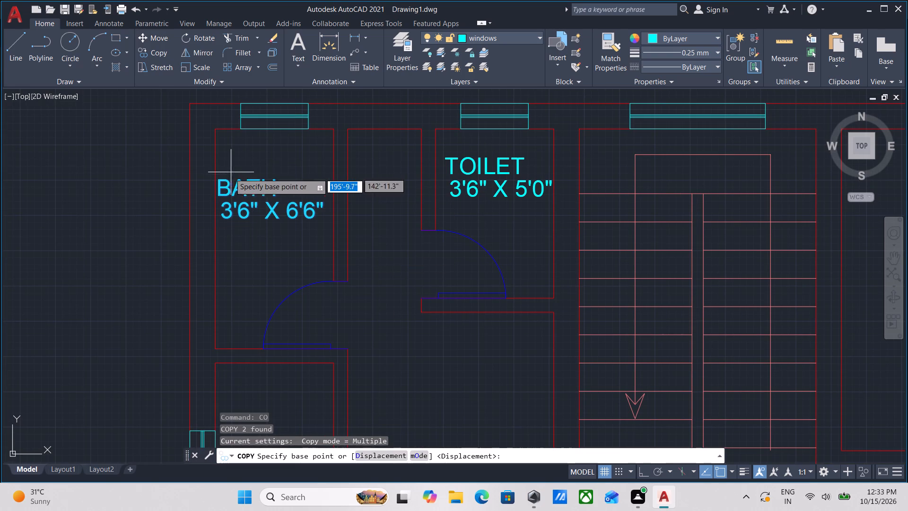
click(219, 194)
middle_drag(233, 263, 279, 112)
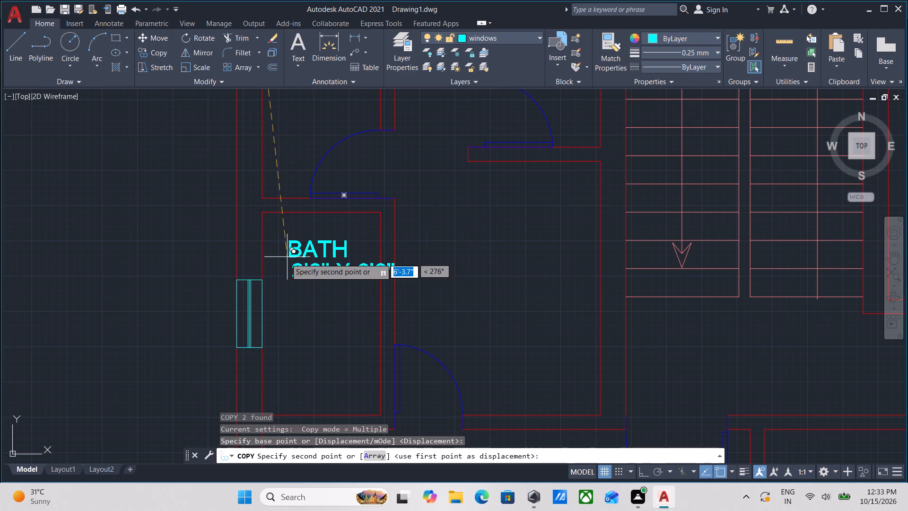
click(275, 273)
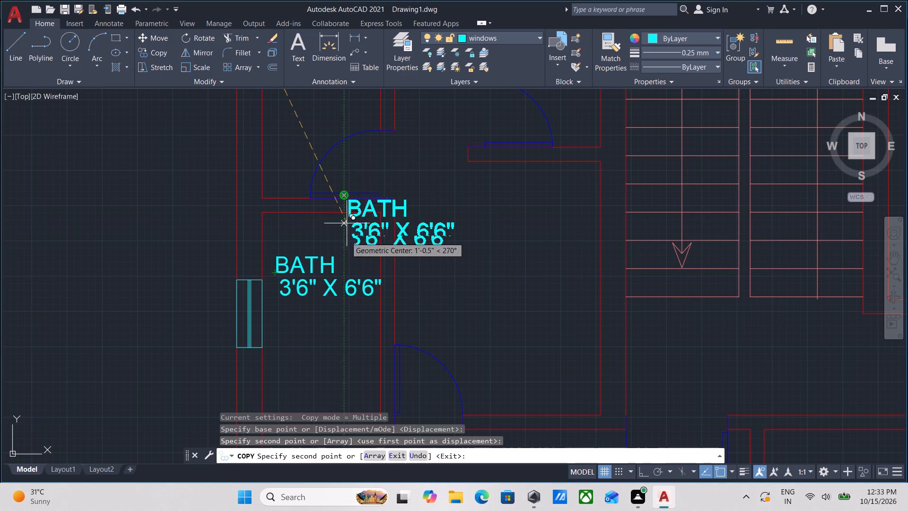
key(Escape)
Change the copied room name to DRESSING.
double_click(296, 266)
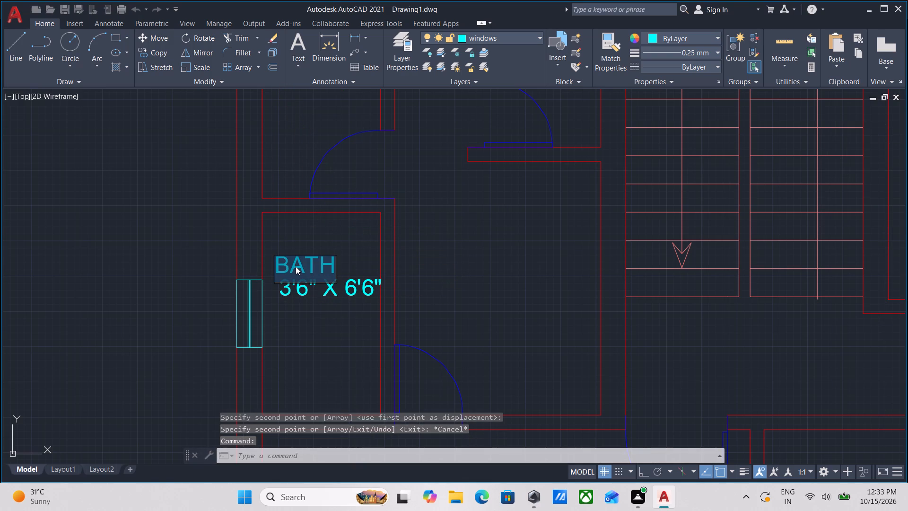
text(DRE)
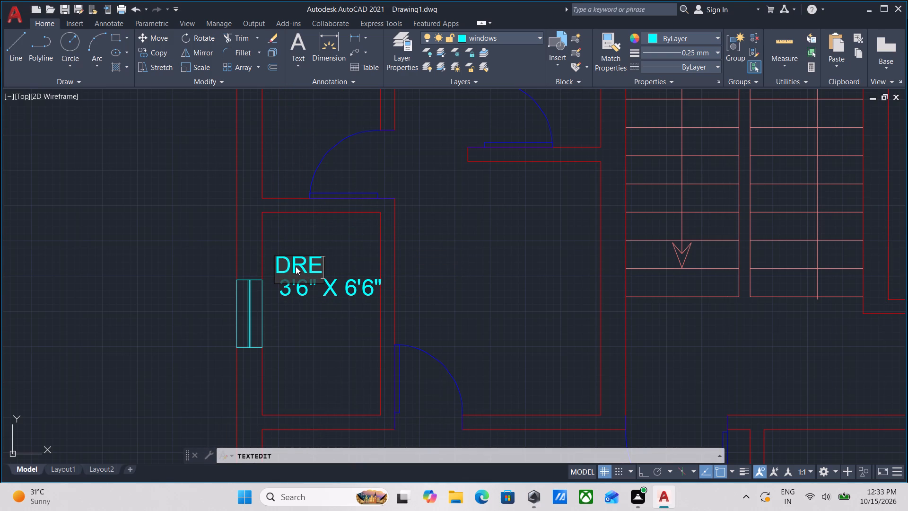
text(SSING)
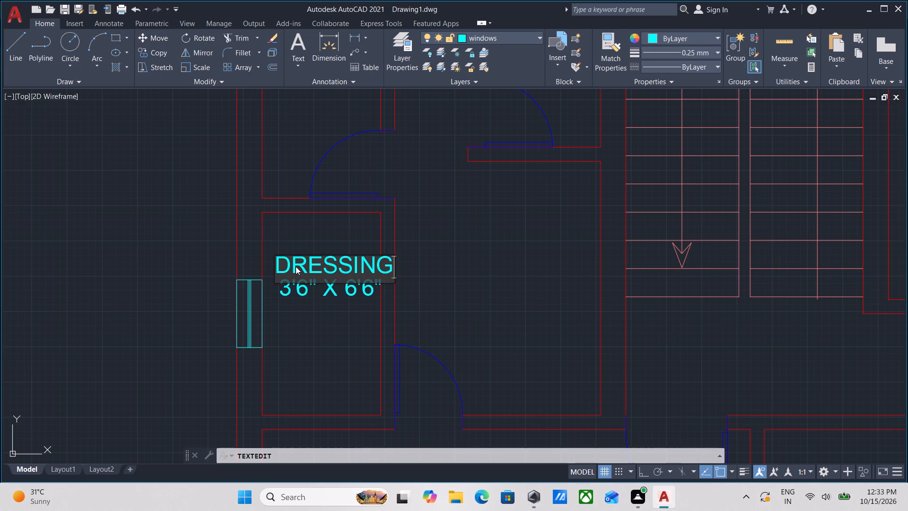
key(Return)
key(Return)
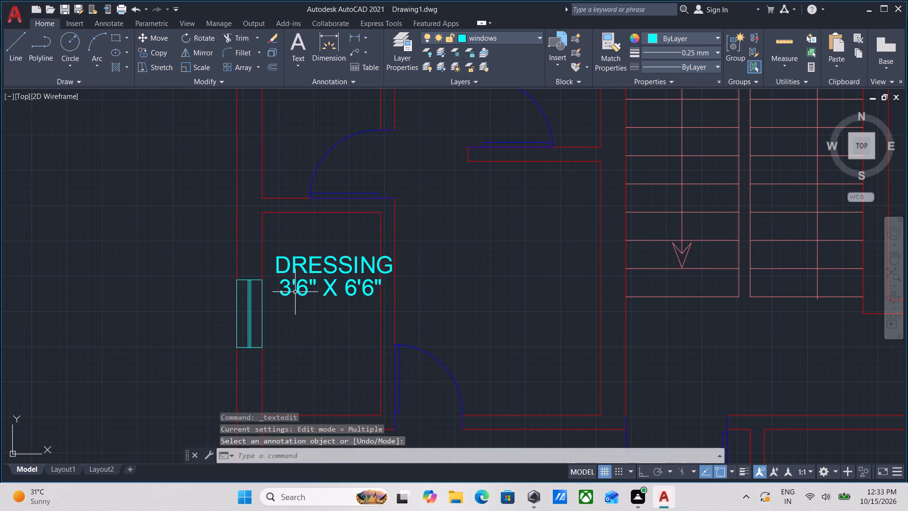
Set the size text under the DRESSING label to 3'6" X 6'0".
double_click(301, 292)
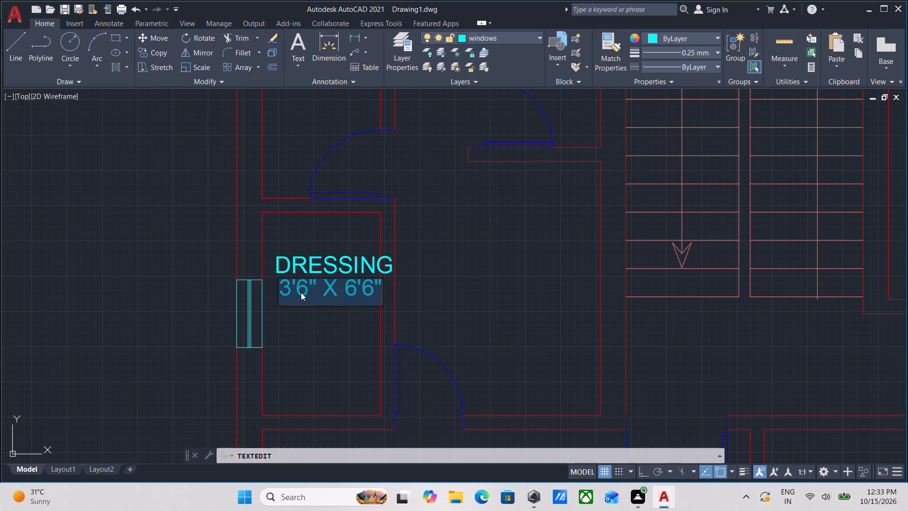
key(3)
key(apostrophe)
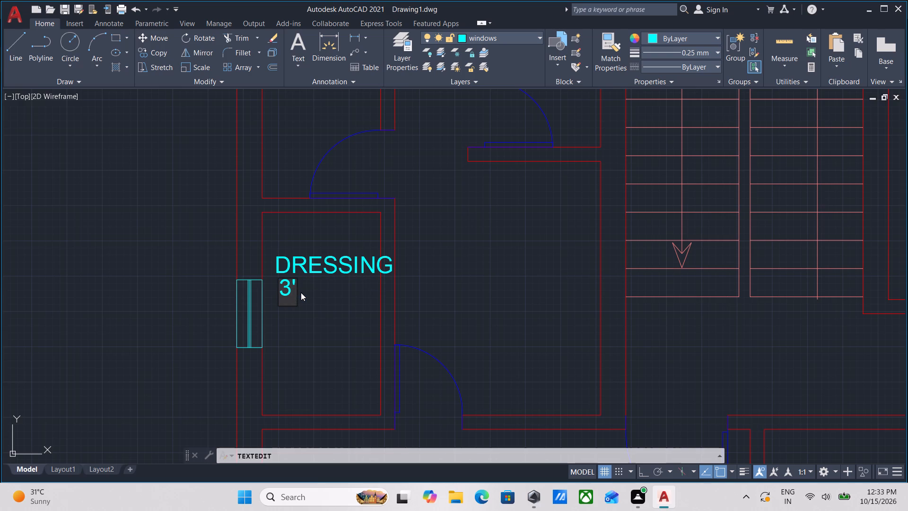
key(6)
key(shift+quotedbl)
key(space)
text(X)
key(space)
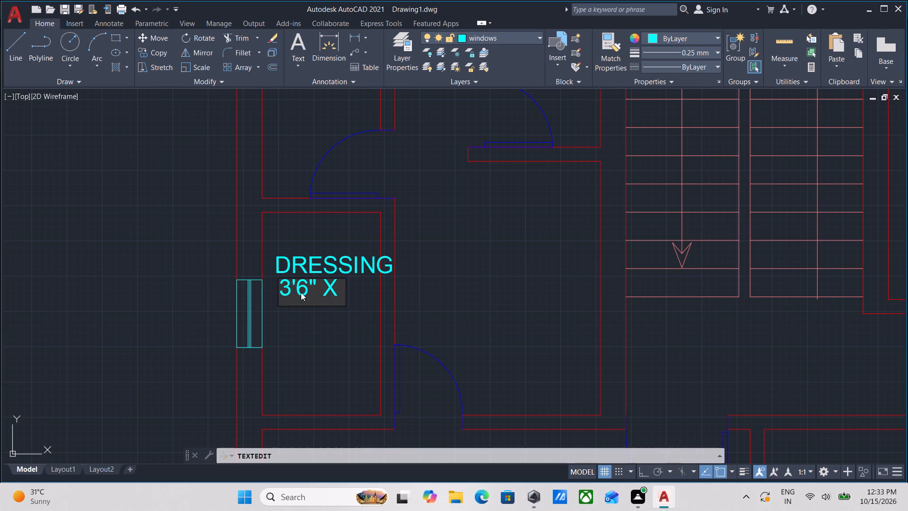
text(6')
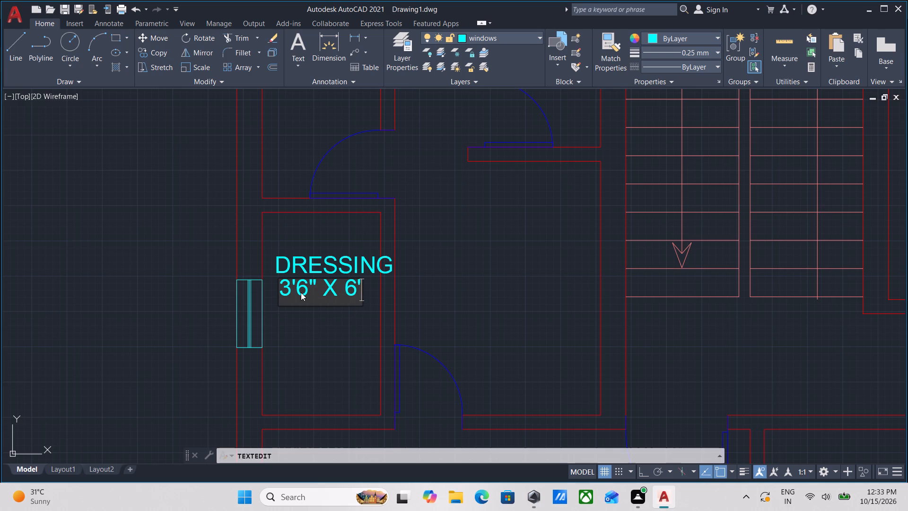
key(0)
key(shift+quotedbl)
key(Return)
key(Return)
Shift the DRESSING label toward the outer wall so it fits between the room's side walls.
scroll(301, 292, down, 2)
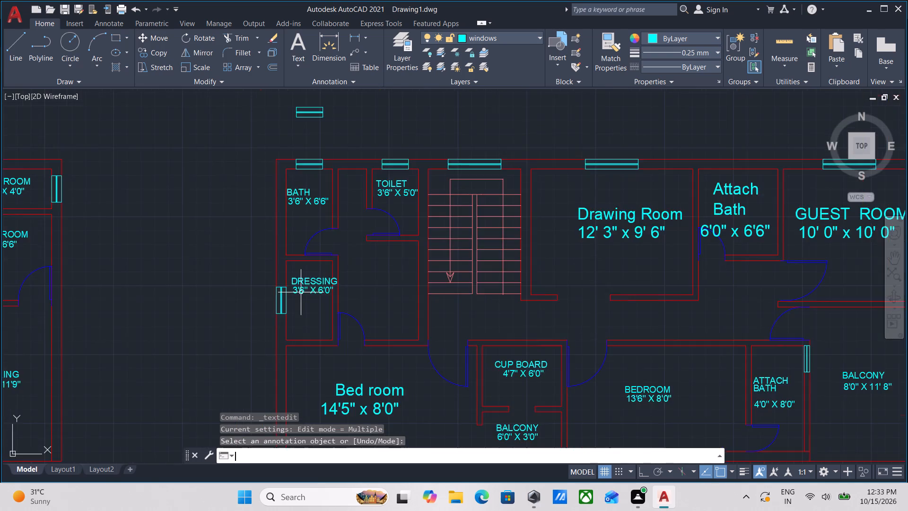
scroll(301, 292, up, 2)
click(314, 311)
click(292, 249)
click(278, 276)
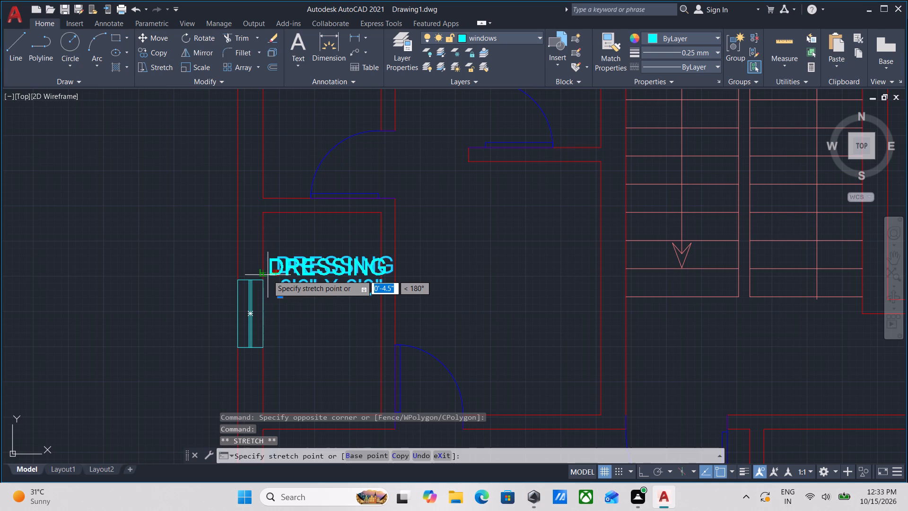
click(266, 270)
scroll(309, 277, up, 2)
key(Escape)
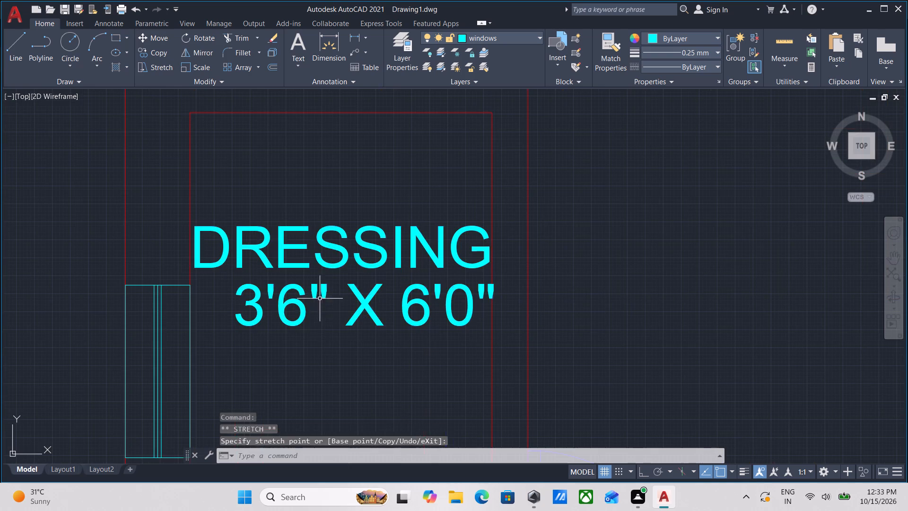
Shift the 3'6" X 6'0" text toward the outer wall so it sits centred beneath the DRESSING label.
click(328, 335)
click(305, 313)
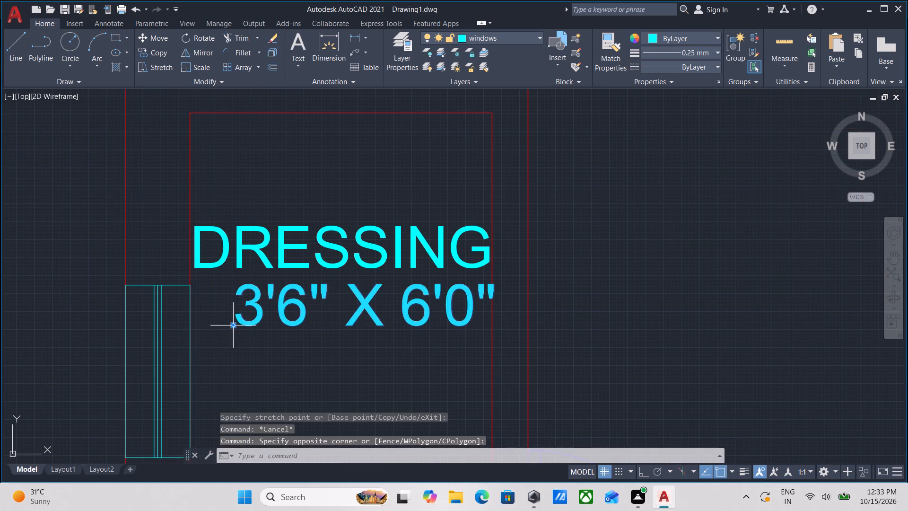
click(231, 326)
click(209, 326)
scroll(224, 324, down, 2)
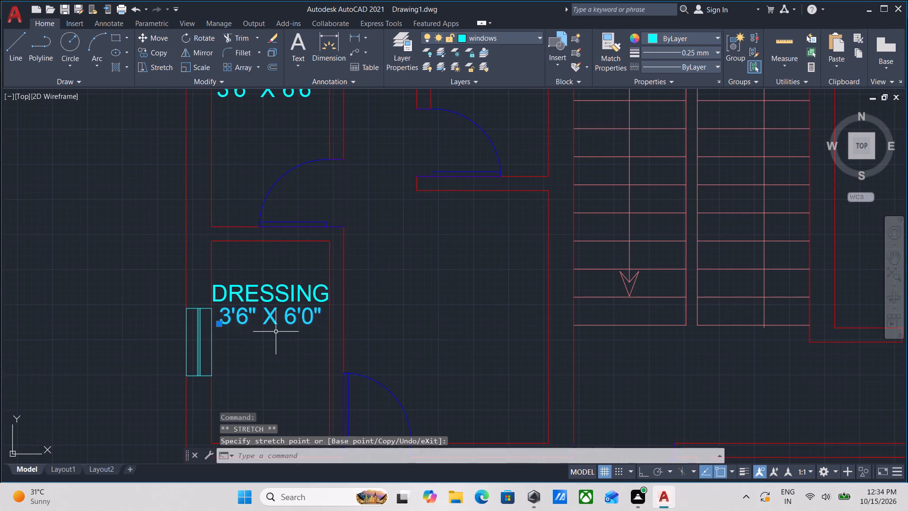
scroll(276, 332, down, 3)
key(Escape)
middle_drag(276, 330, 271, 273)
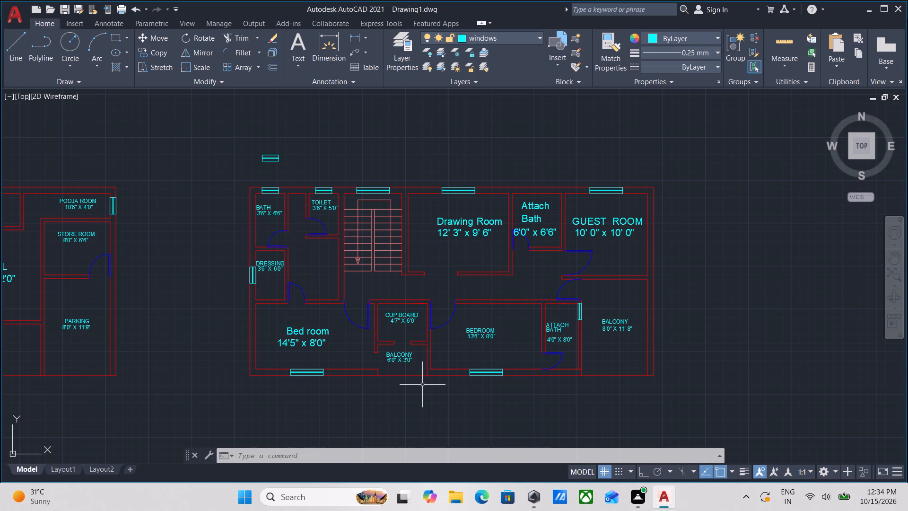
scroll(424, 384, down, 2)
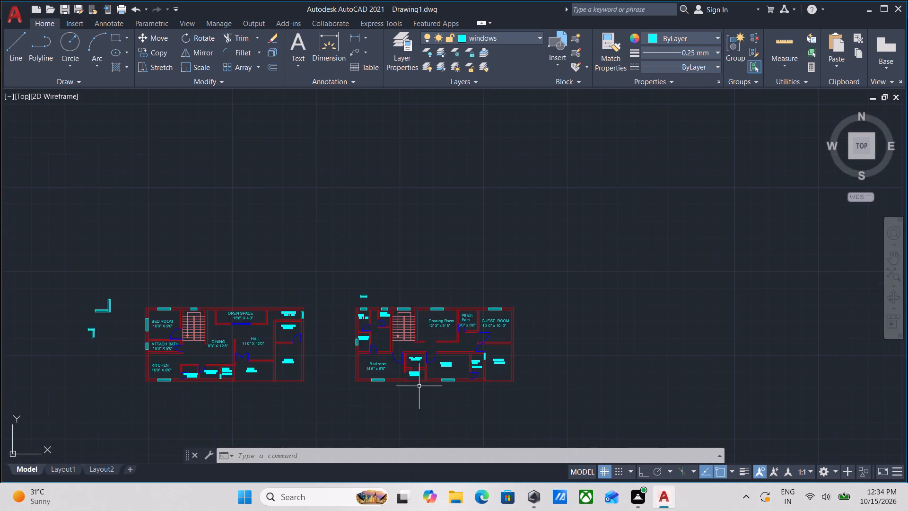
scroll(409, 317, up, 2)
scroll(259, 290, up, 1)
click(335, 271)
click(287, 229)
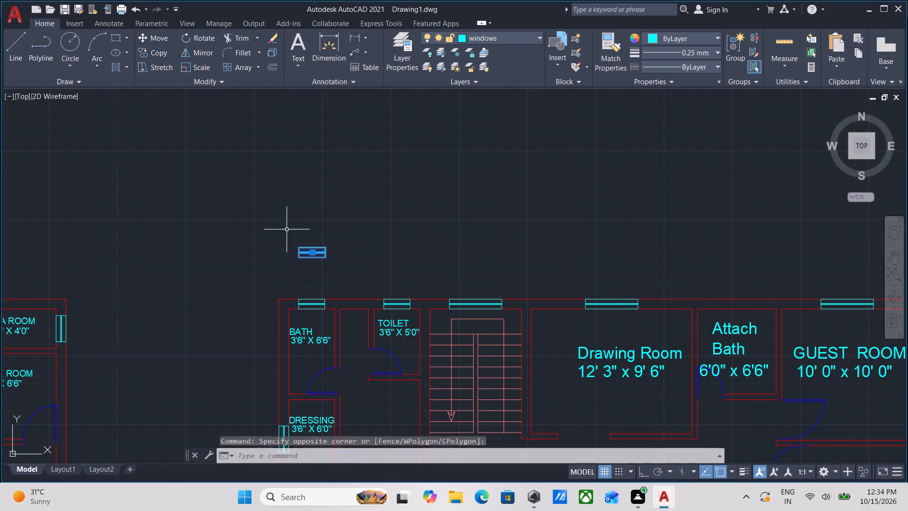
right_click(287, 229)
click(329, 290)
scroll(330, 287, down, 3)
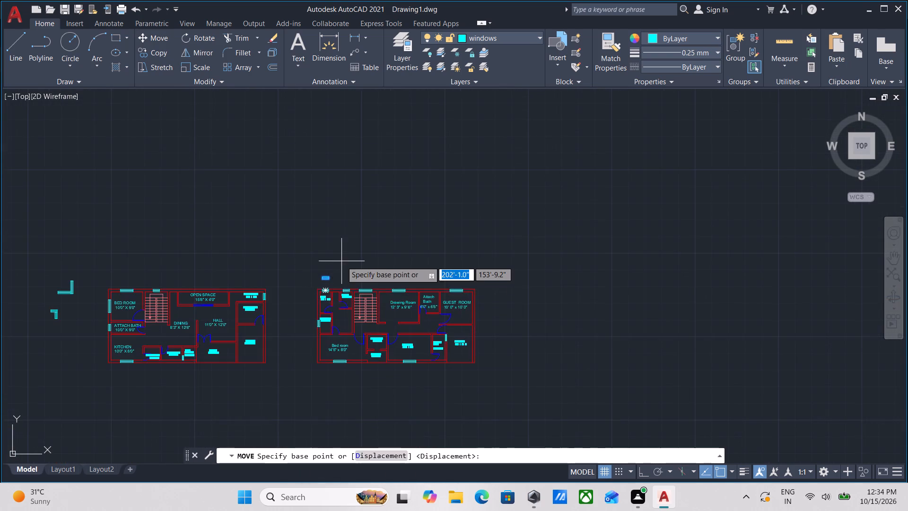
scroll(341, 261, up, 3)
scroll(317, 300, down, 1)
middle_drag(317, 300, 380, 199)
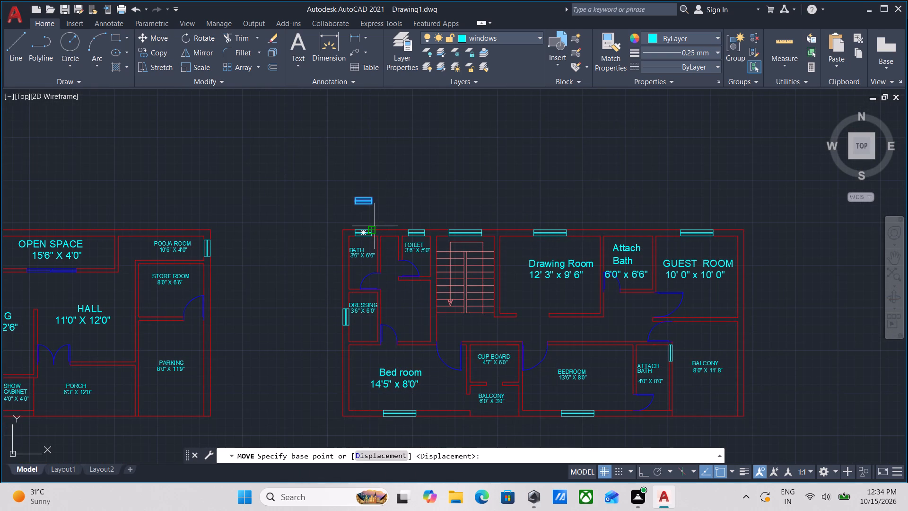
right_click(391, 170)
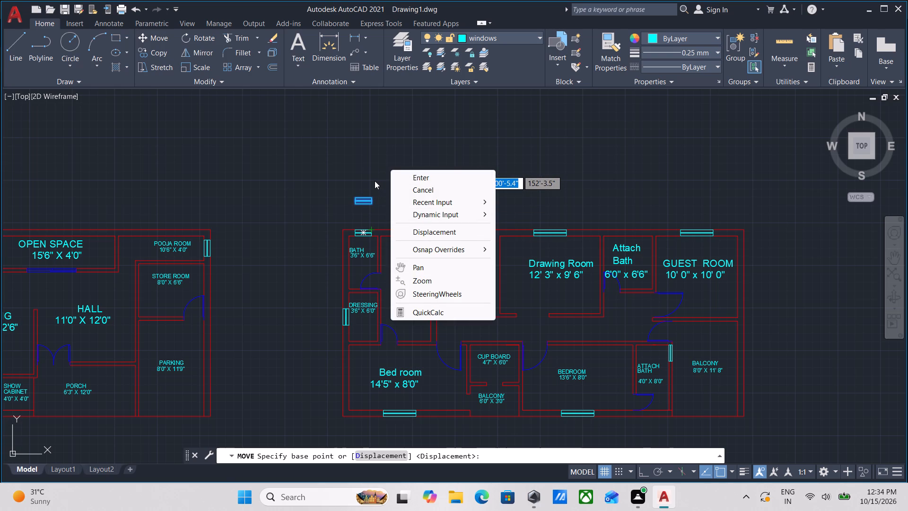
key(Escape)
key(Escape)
Erase the spare window lying outside the second plan above the BATH.
click(389, 206)
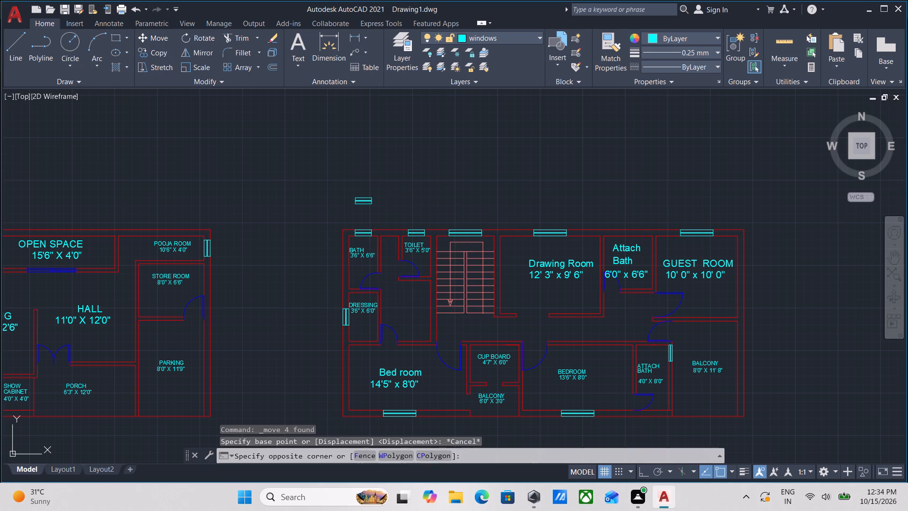
click(323, 177)
right_click(323, 177)
click(366, 252)
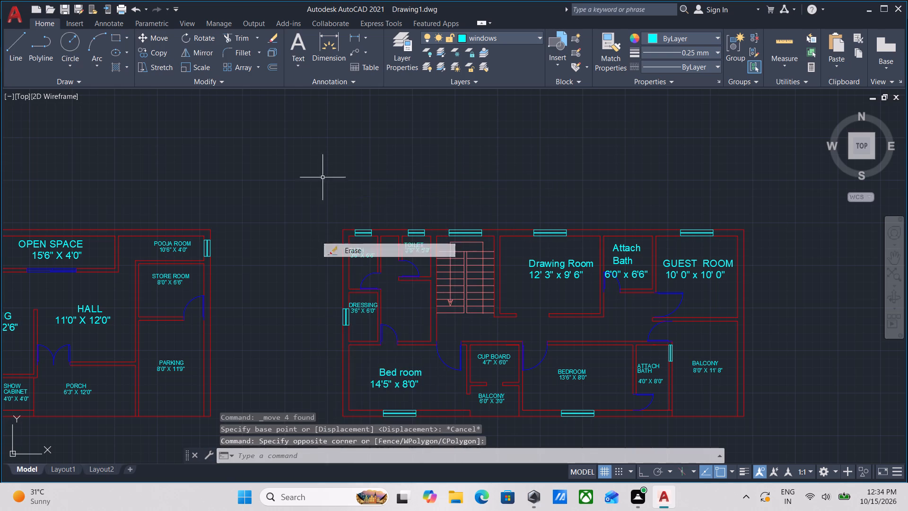
Erase all the spare window pieces lying outside the first plan beside its bedroom.
scroll(366, 252, down, 3)
middle_drag(340, 276, 393, 264)
scroll(252, 249, up, 3)
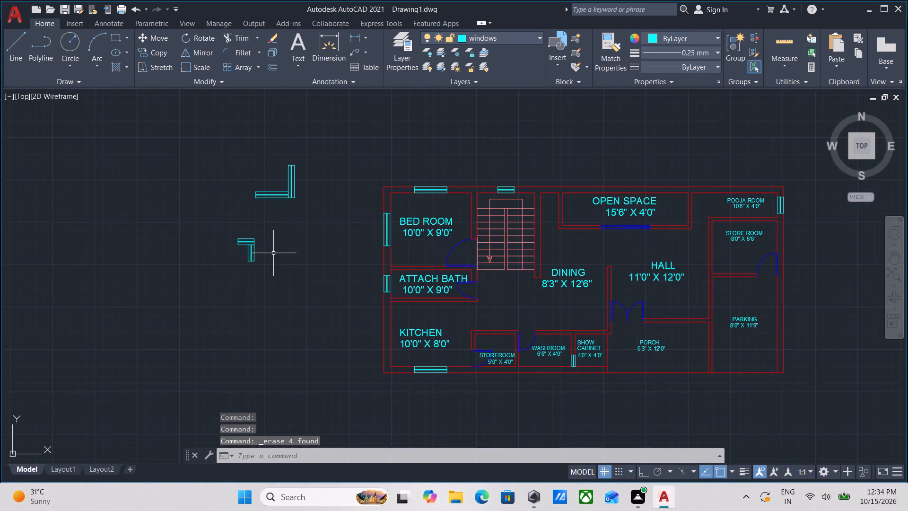
scroll(277, 254, down, 1)
middle_drag(277, 254, 223, 263)
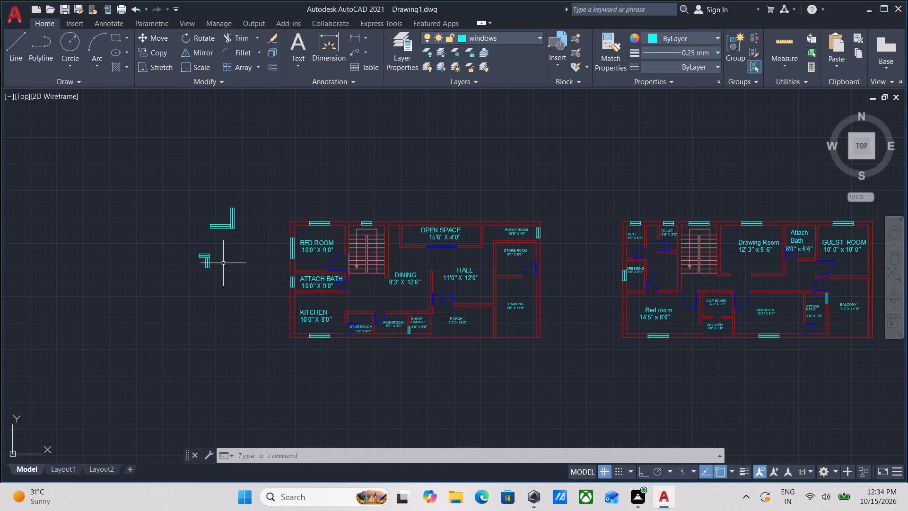
click(211, 278)
click(183, 180)
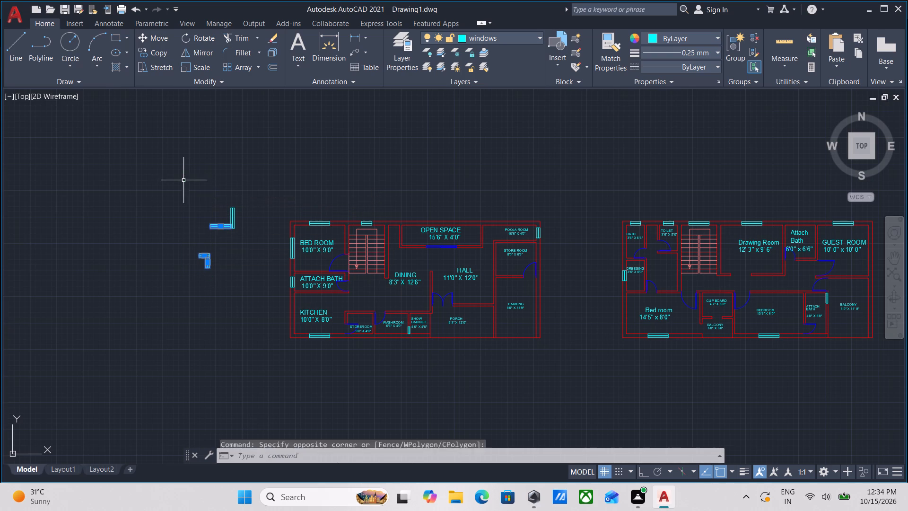
click(246, 276)
click(212, 189)
right_click(212, 189)
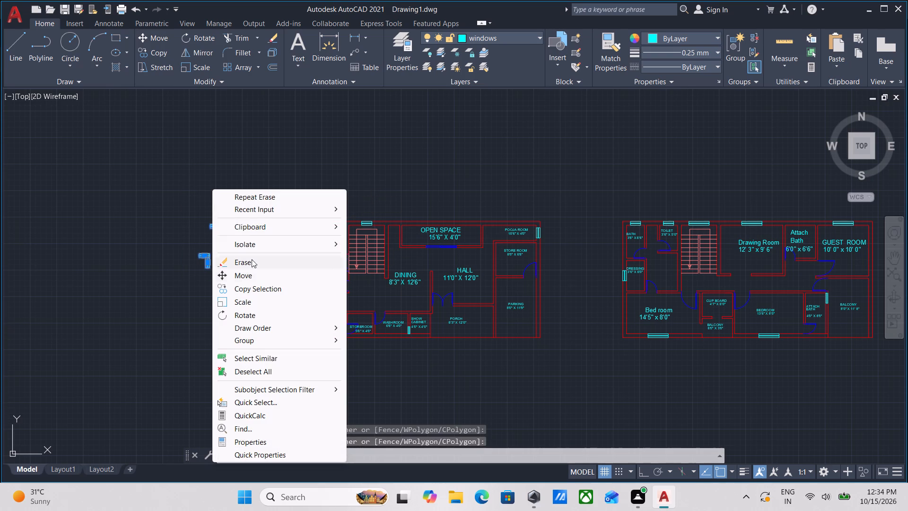
click(255, 264)
Assign the first plan's BED ROOM label and its size text to layer 0.
scroll(341, 229, up, 3)
scroll(448, 219, up, 3)
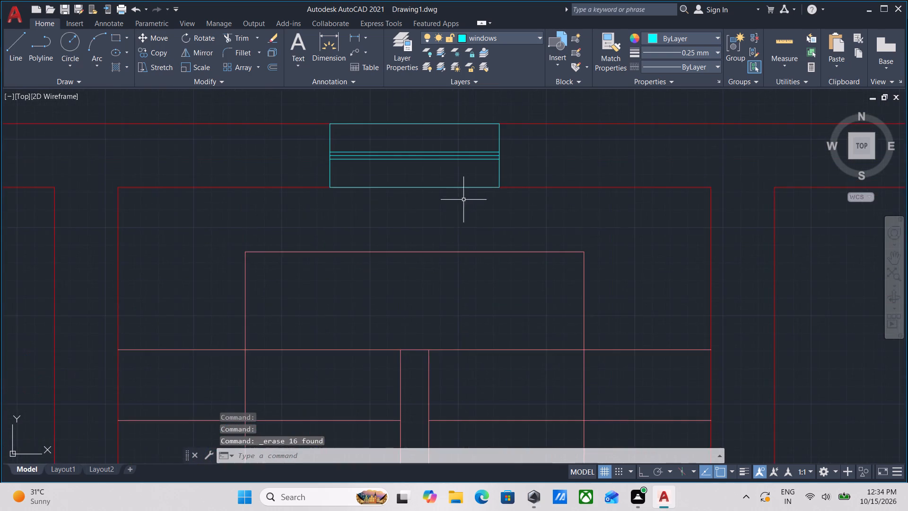
scroll(468, 195, down, 1)
middle_drag(468, 195, 446, 251)
scroll(449, 245, down, 2)
click(298, 289)
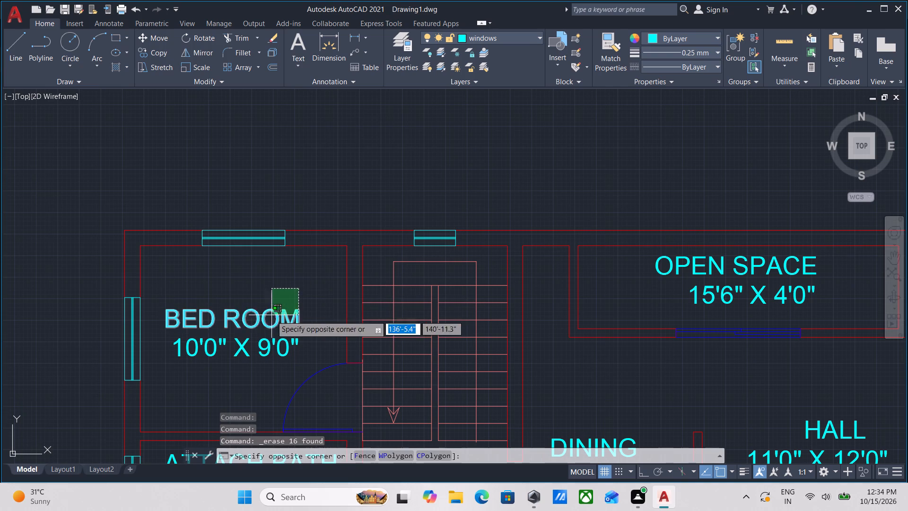
click(234, 347)
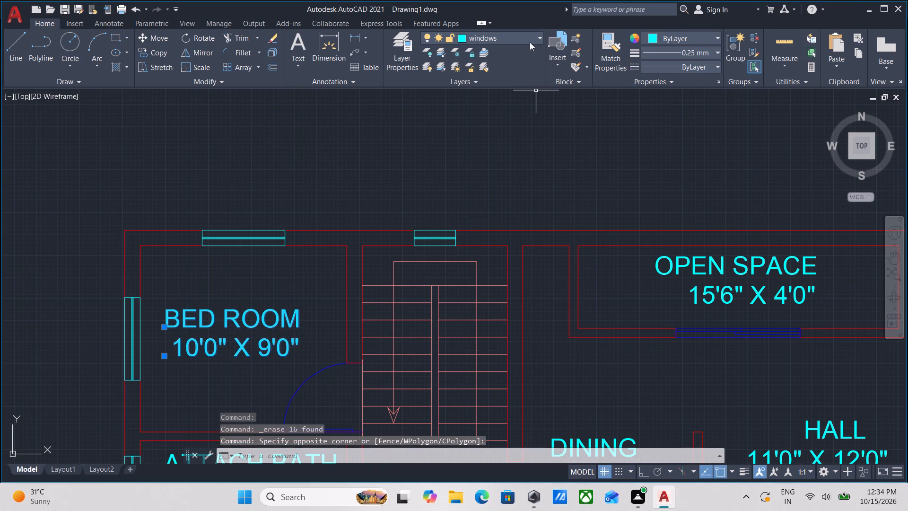
click(525, 38)
click(471, 50)
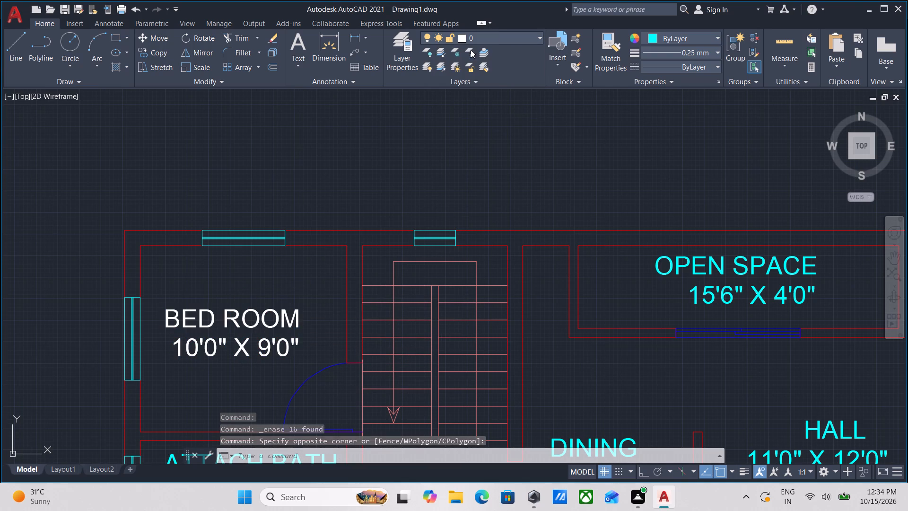
Clear the selection and undo the last layer change made to the BED ROOM label.
key(Escape)
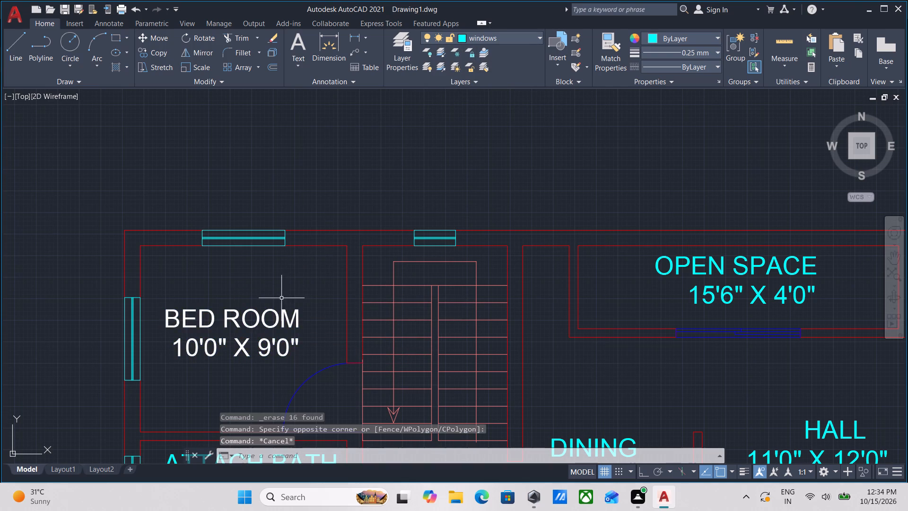
middle_drag(281, 298, 354, 152)
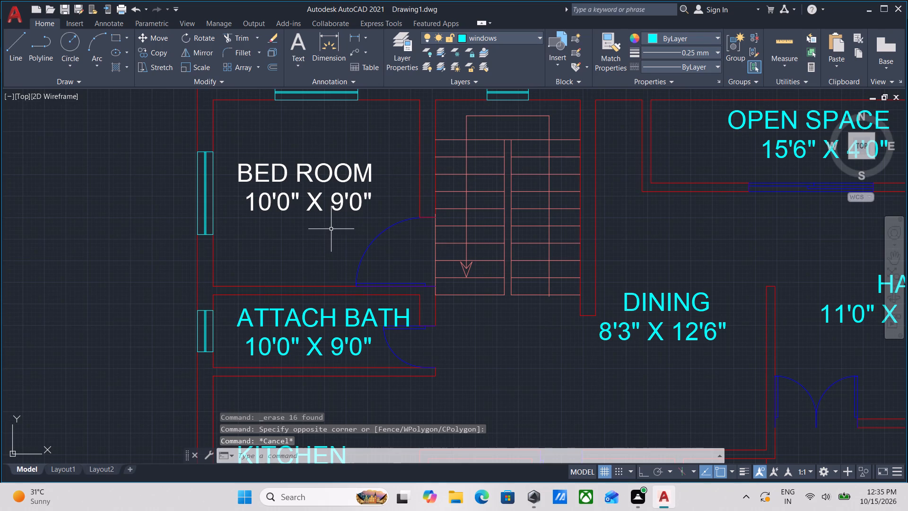
key(ctrl+z)
scroll(333, 211, down, 2)
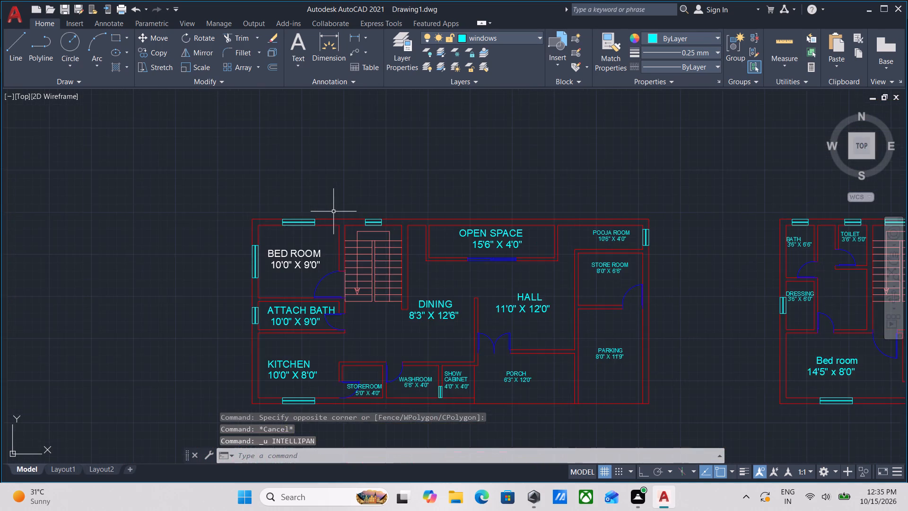
key(ctrl+z)
scroll(343, 238, down, 1)
middle_click(370, 192)
key(ctrl+z)
key(ctrl+z)
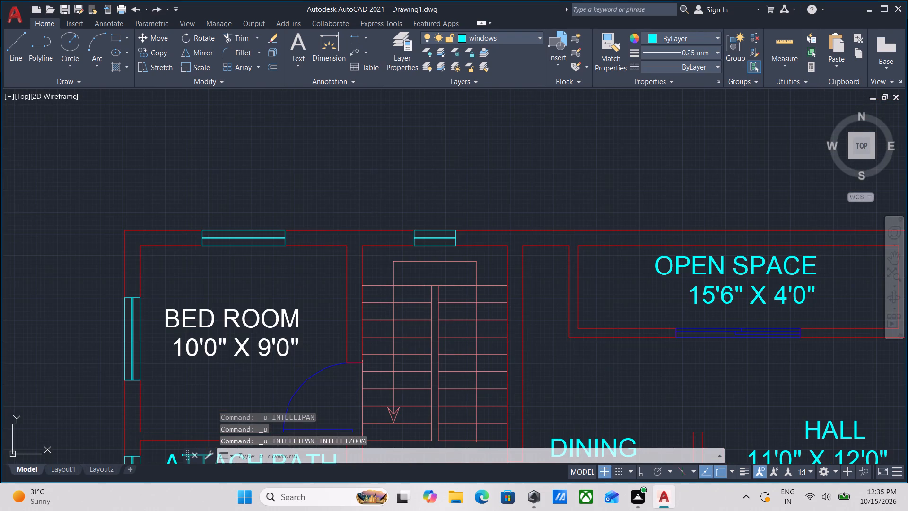
Select all text similar to the BED ROOM label and its dimensions, and assign it to layer 0.
scroll(370, 192, down, 3)
scroll(337, 227, up, 2)
click(346, 257)
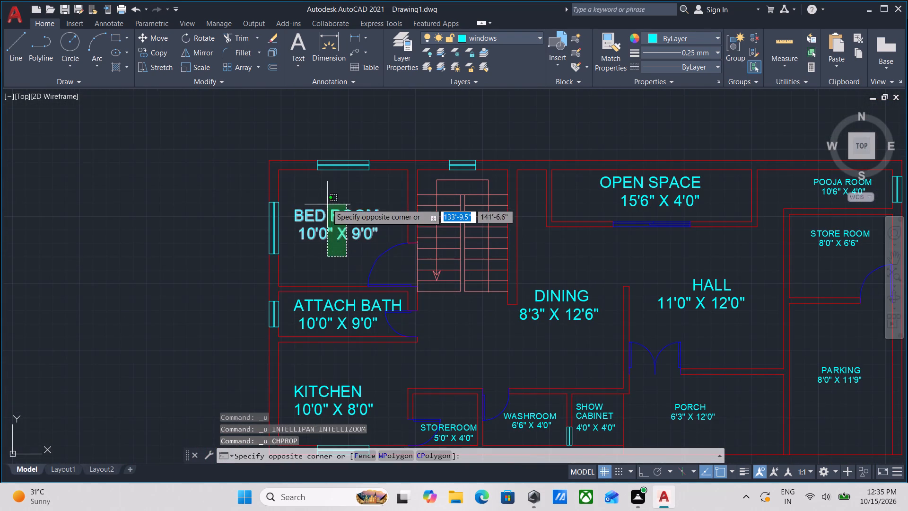
click(323, 201)
right_click(323, 201)
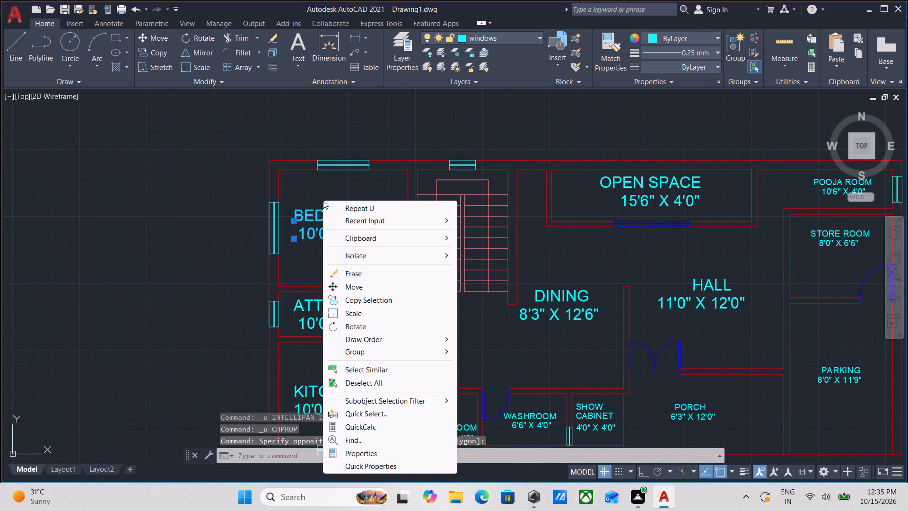
click(397, 368)
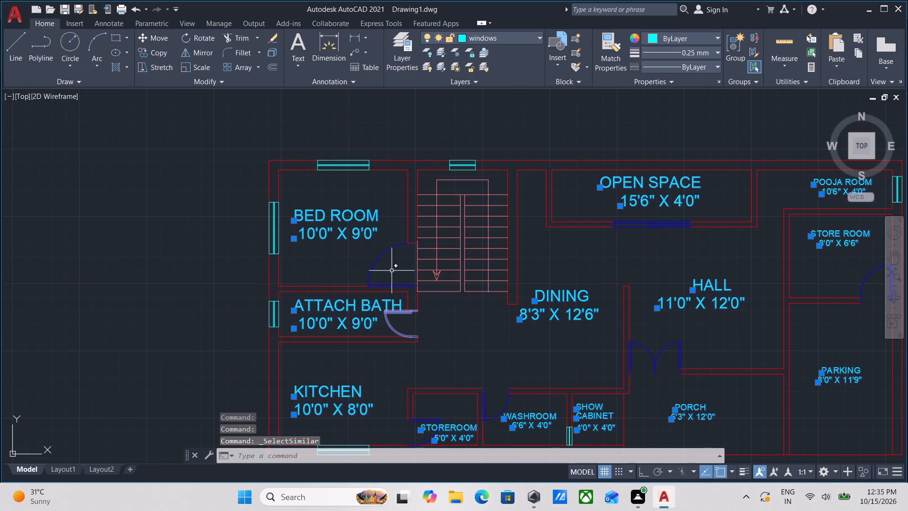
click(518, 39)
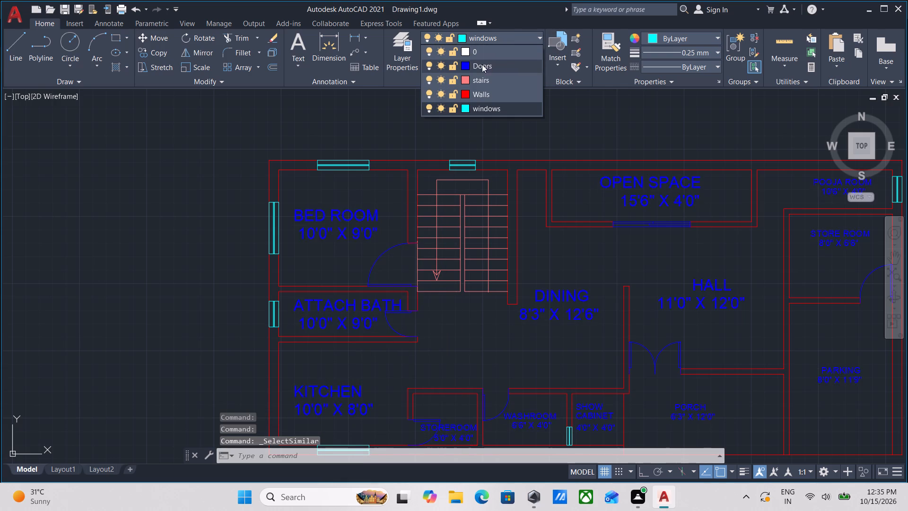
click(475, 47)
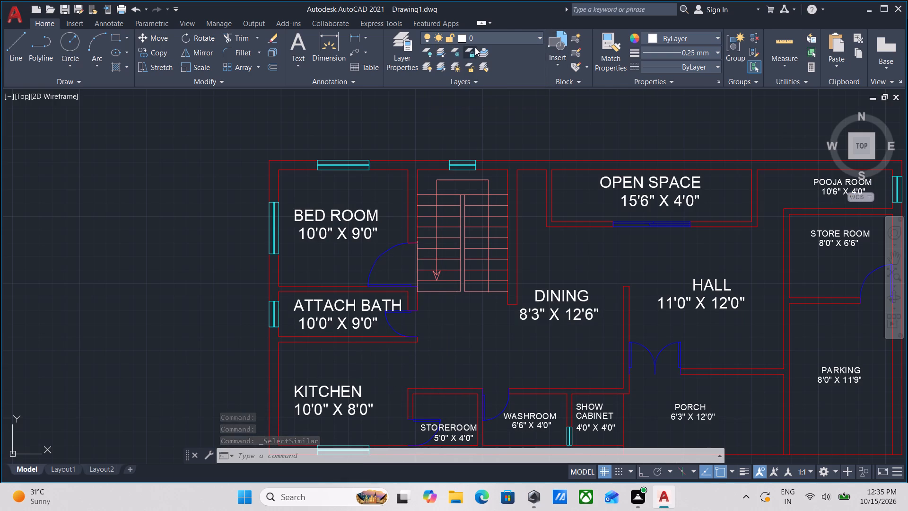
scroll(441, 198, down, 2)
middle_drag(440, 198, 410, 169)
key(Escape)
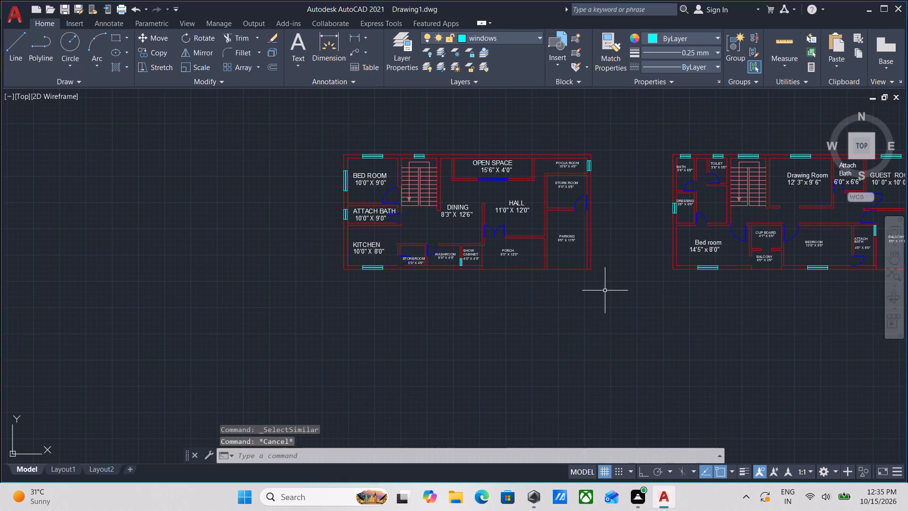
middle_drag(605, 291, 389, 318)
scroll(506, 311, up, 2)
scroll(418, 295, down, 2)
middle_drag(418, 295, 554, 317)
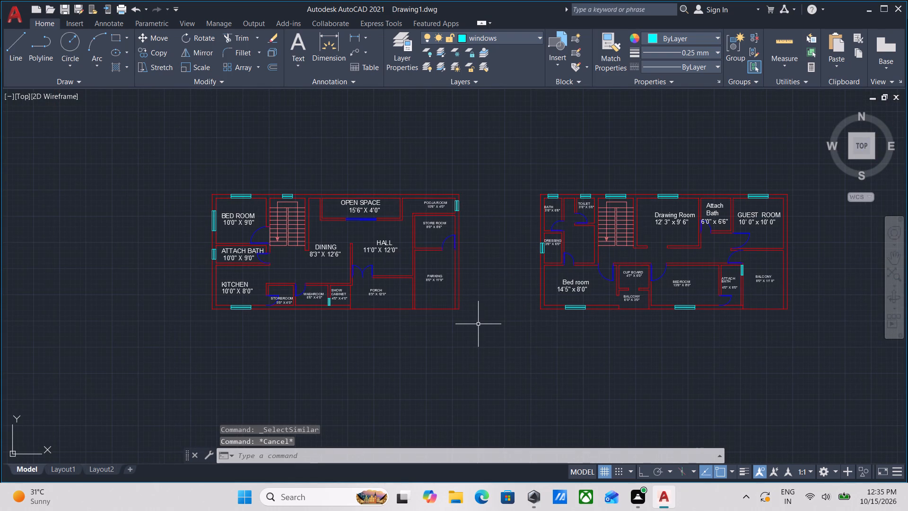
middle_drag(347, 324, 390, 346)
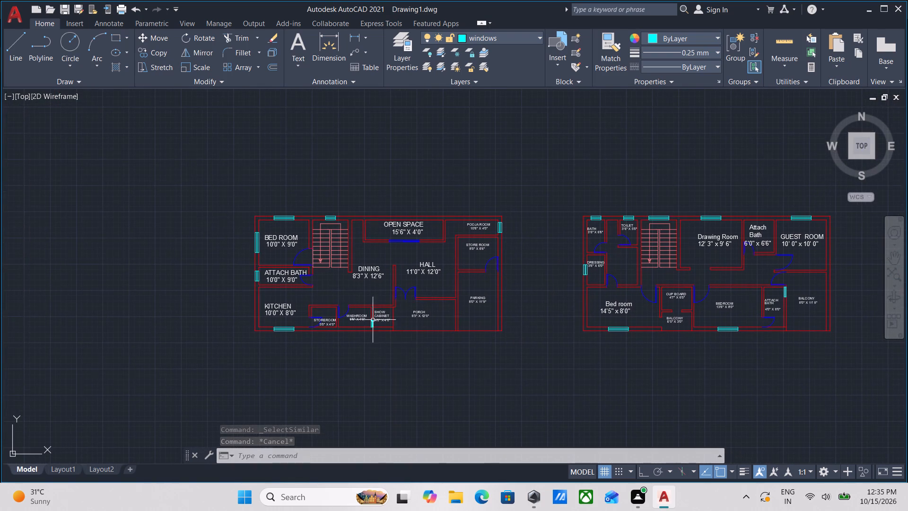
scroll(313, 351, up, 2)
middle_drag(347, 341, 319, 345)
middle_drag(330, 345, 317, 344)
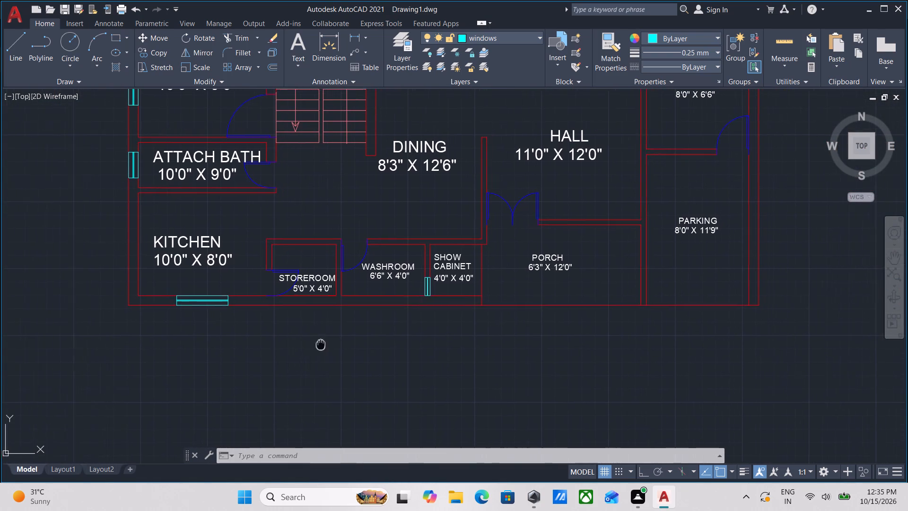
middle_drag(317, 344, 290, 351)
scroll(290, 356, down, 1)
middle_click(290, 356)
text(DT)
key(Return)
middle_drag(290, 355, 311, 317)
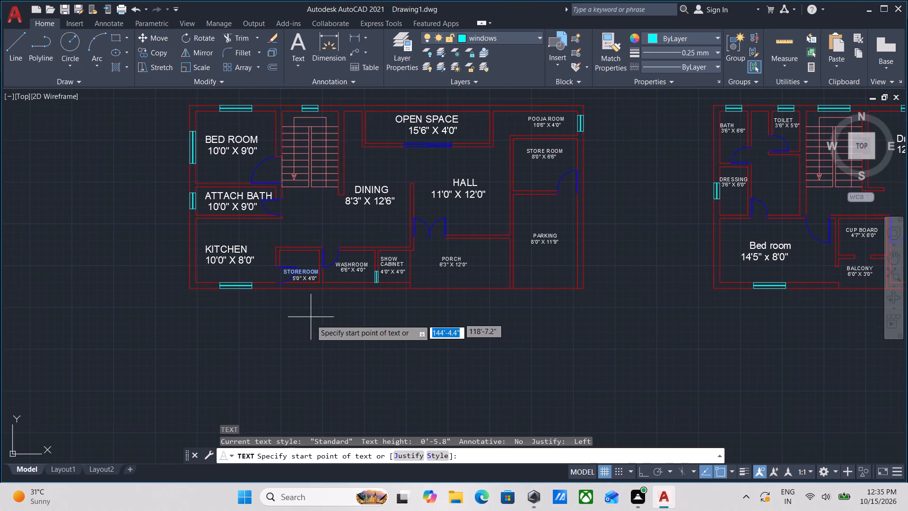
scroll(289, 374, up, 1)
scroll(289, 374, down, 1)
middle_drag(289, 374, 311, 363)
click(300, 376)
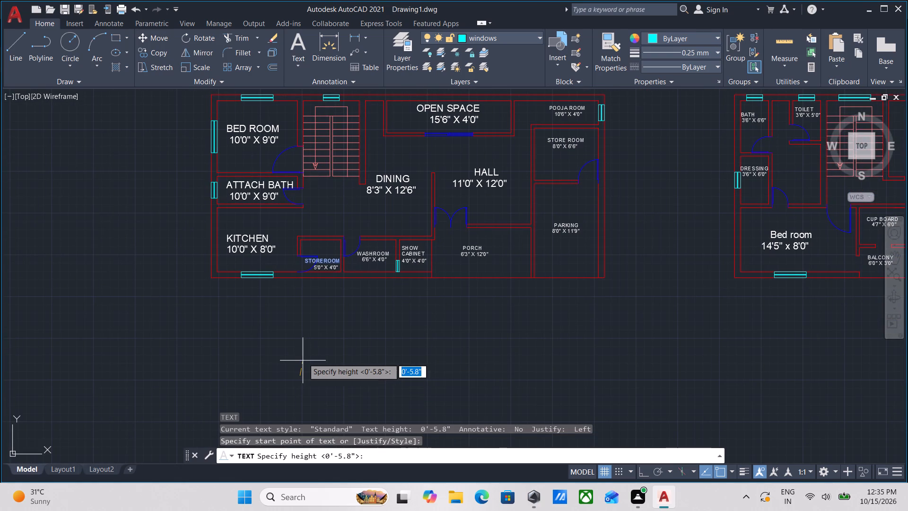
Turn on Ortho mode and abandon the unfinished text entry.
key(F8)
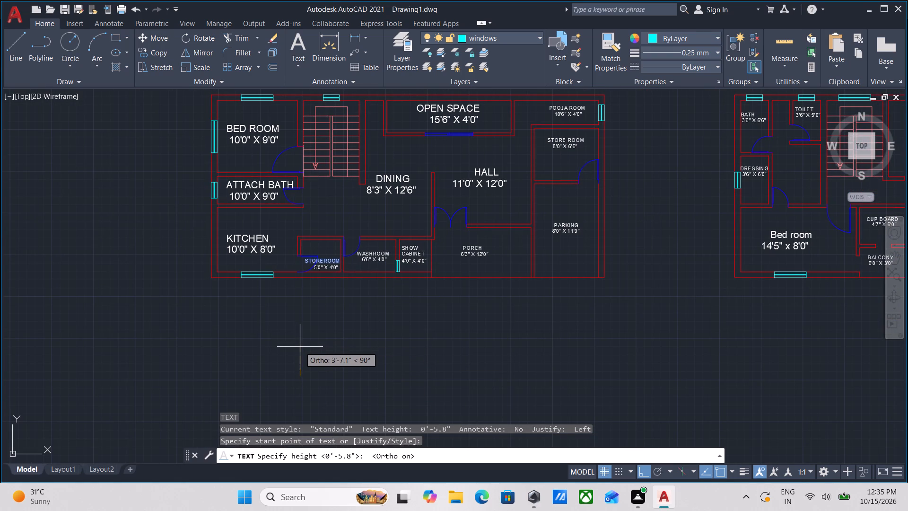
key(Escape)
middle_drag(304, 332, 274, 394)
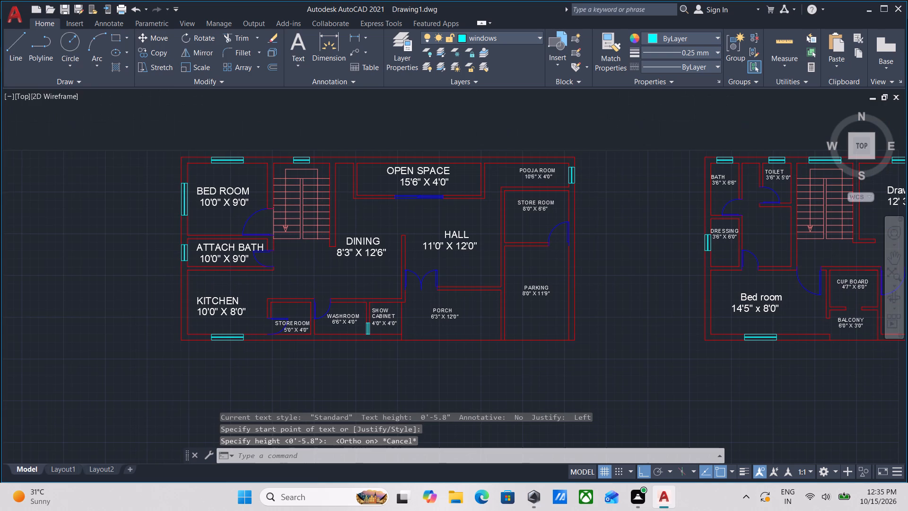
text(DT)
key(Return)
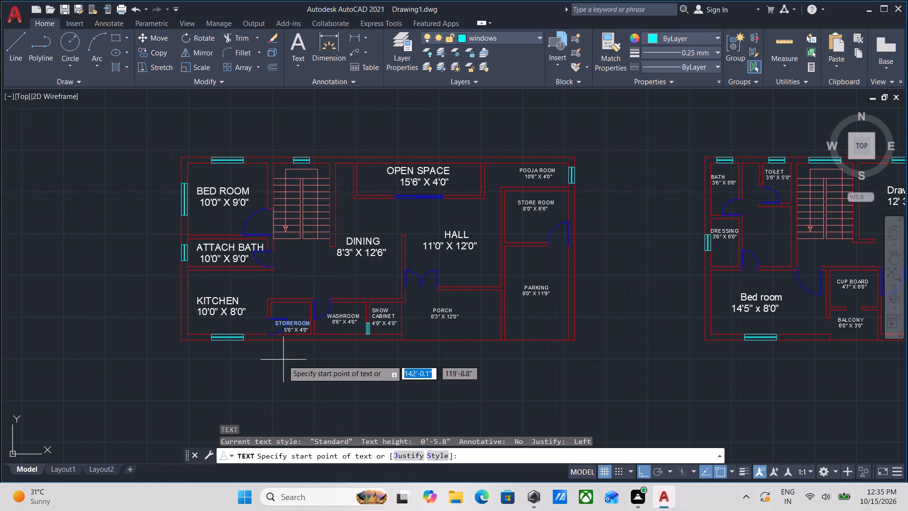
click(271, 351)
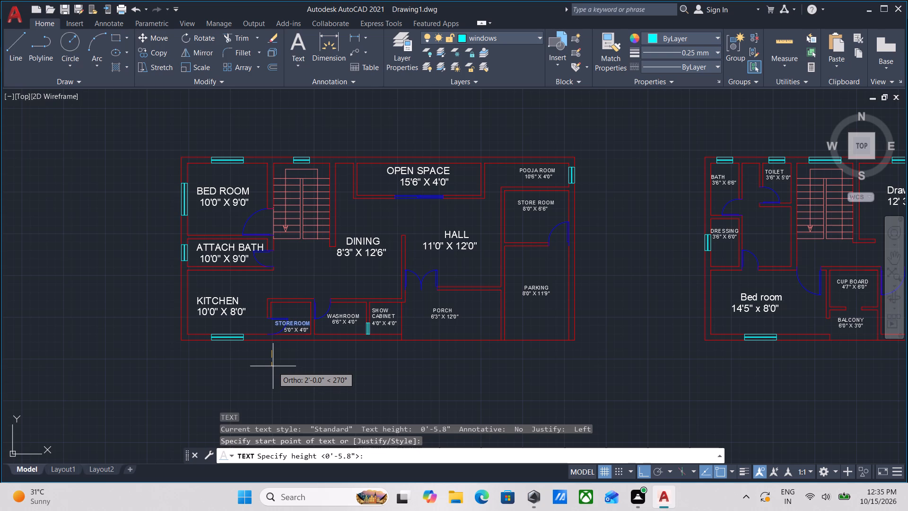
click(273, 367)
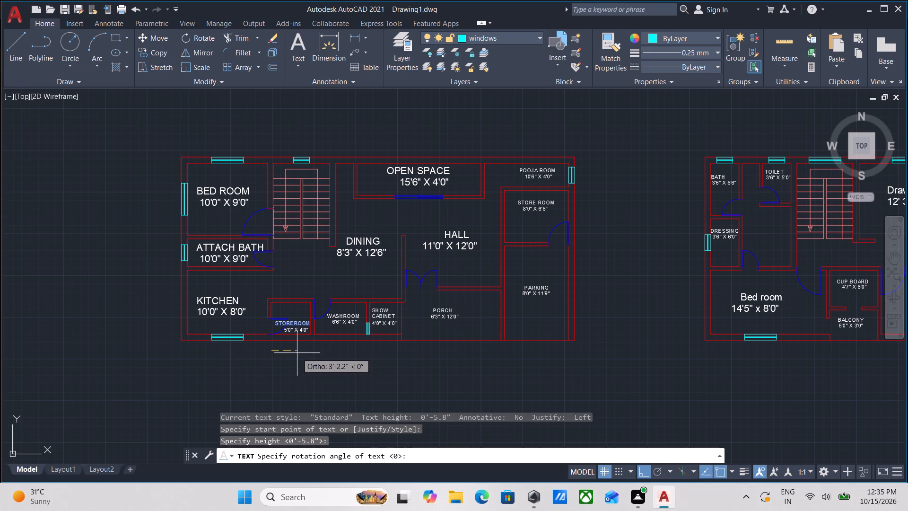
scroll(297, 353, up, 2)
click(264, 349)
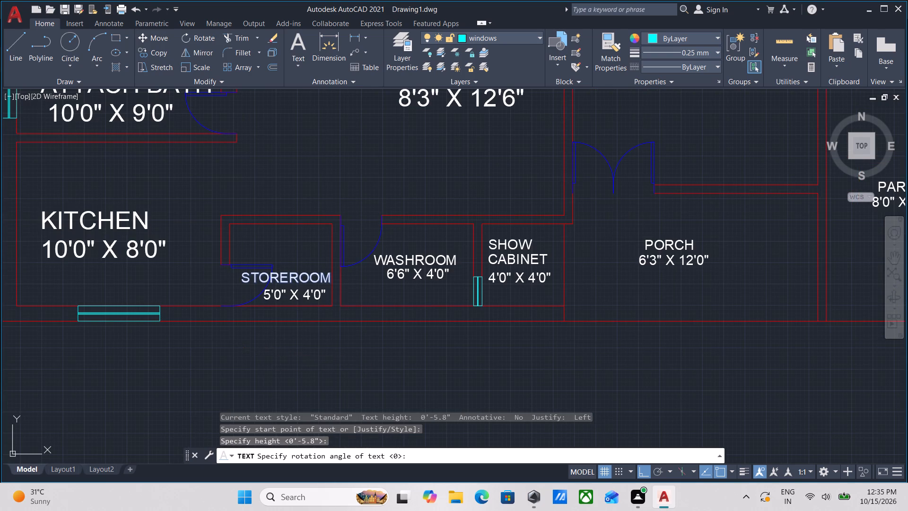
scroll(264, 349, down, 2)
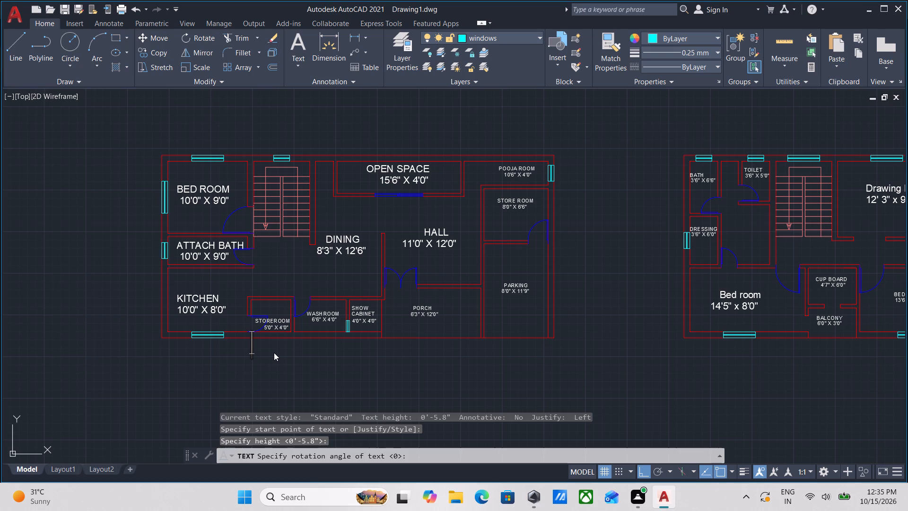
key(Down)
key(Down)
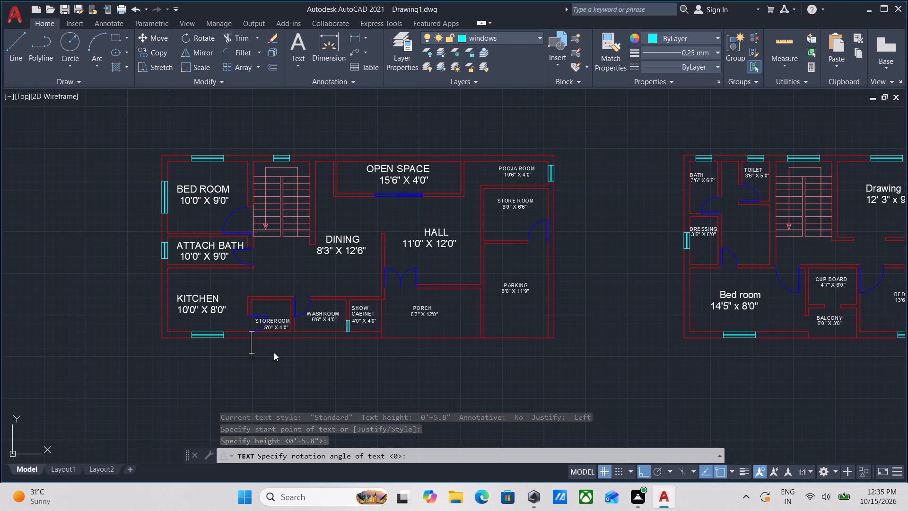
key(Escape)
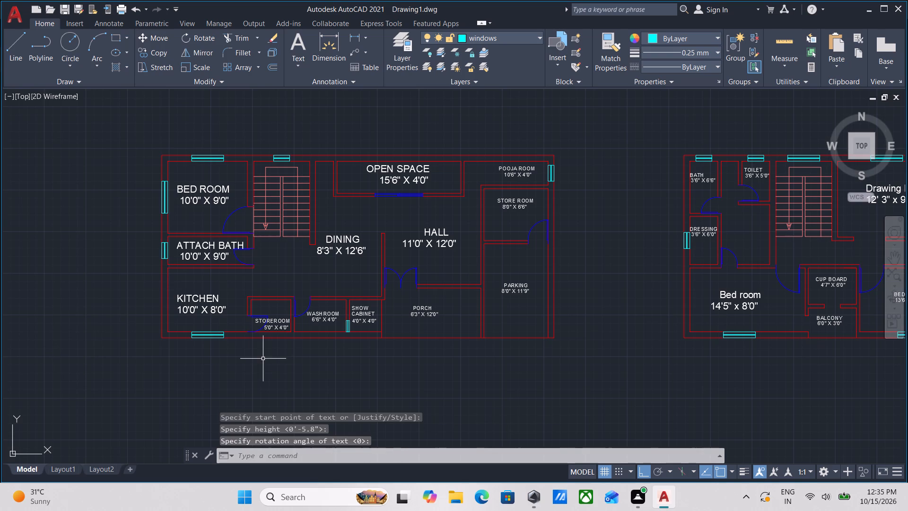
Add horizontal single-line text reading GROUND FLOOR, about 2 ft high, centrally below the plan with the kitchen and hall.
middle_click(263, 359)
text(DT)
key(Return)
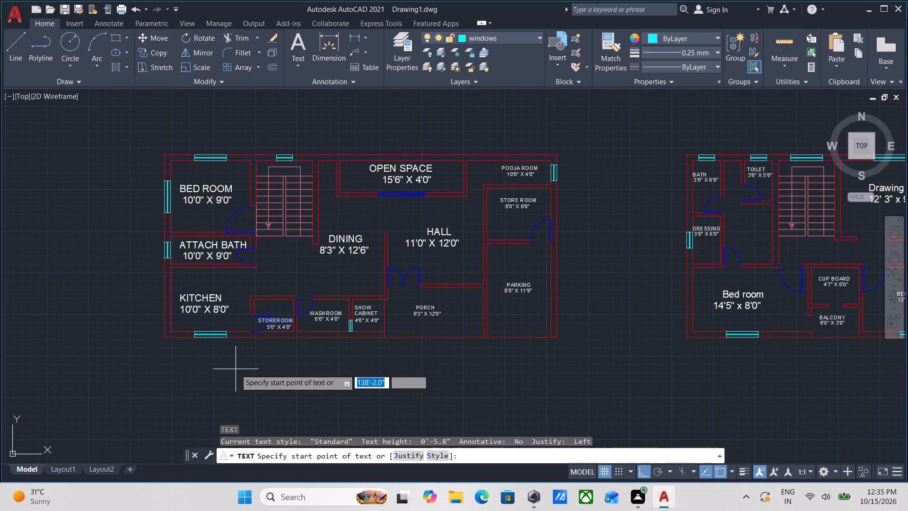
scroll(259, 354, up, 1)
click(272, 381)
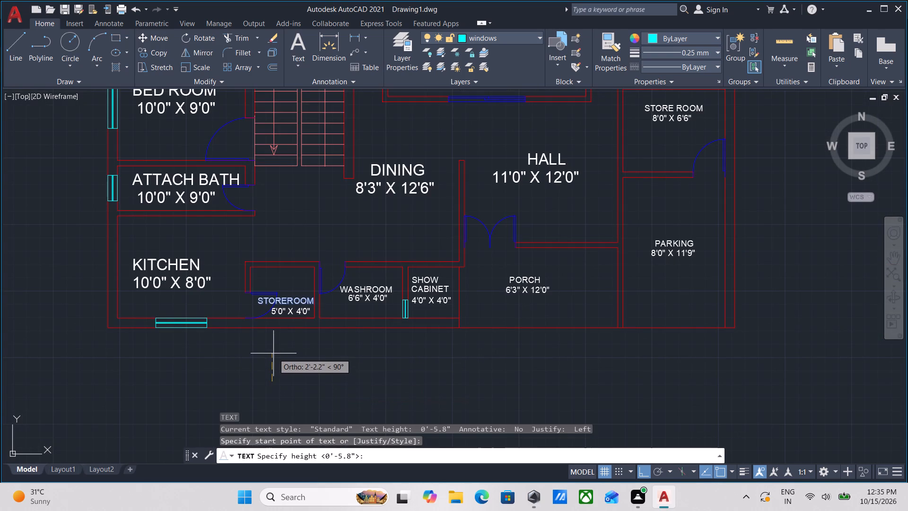
click(272, 357)
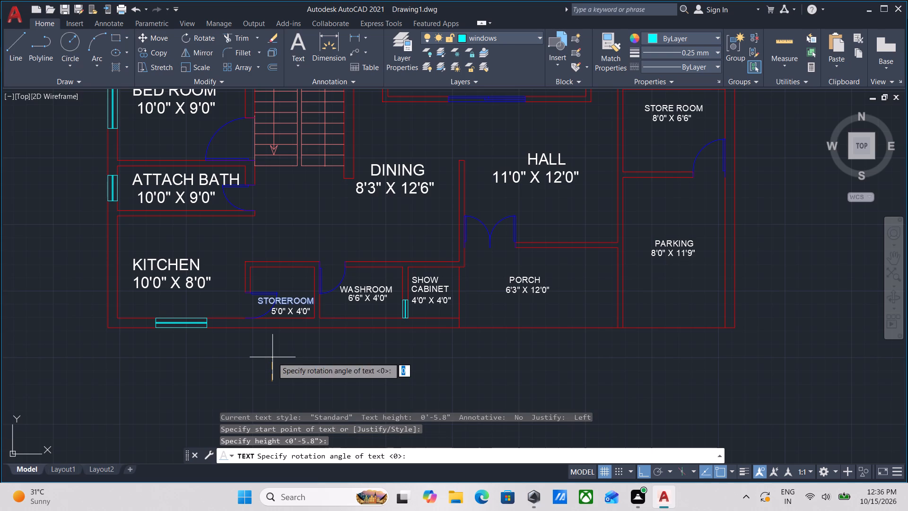
click(288, 379)
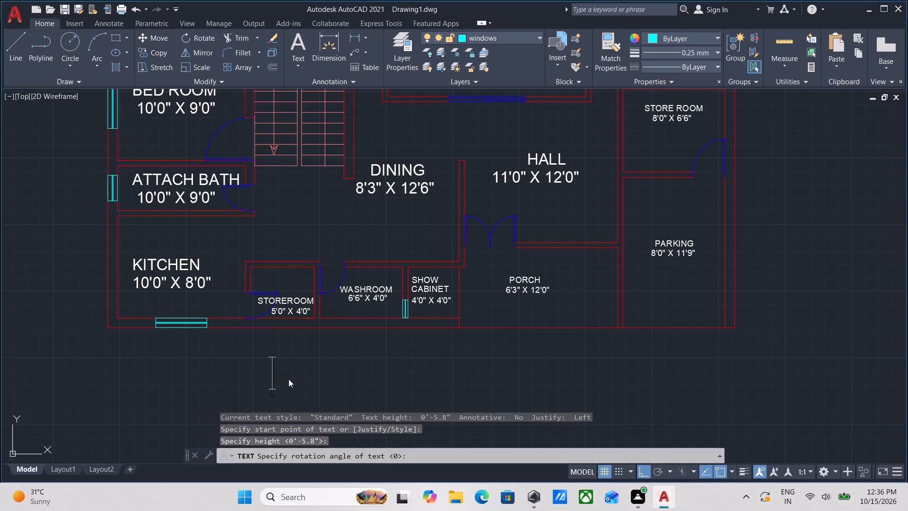
scroll(289, 379, down, 1)
scroll(302, 382, up, 1)
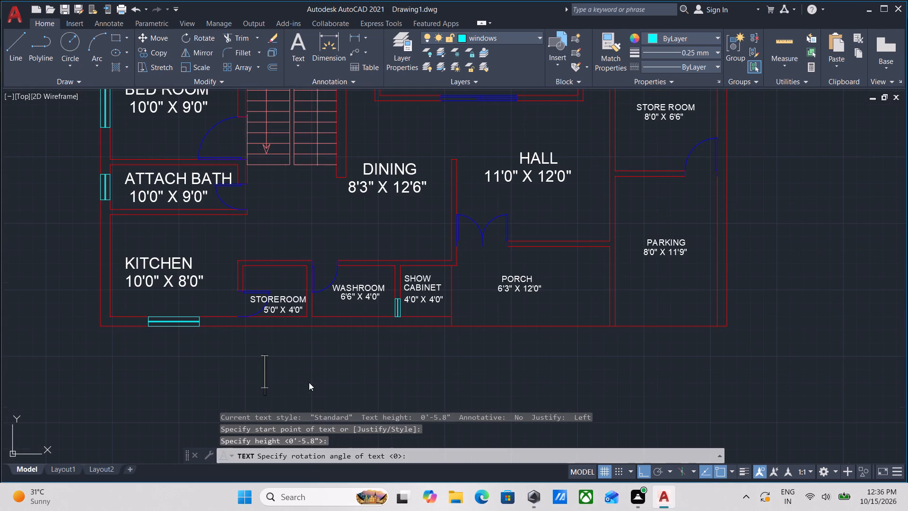
key(g)
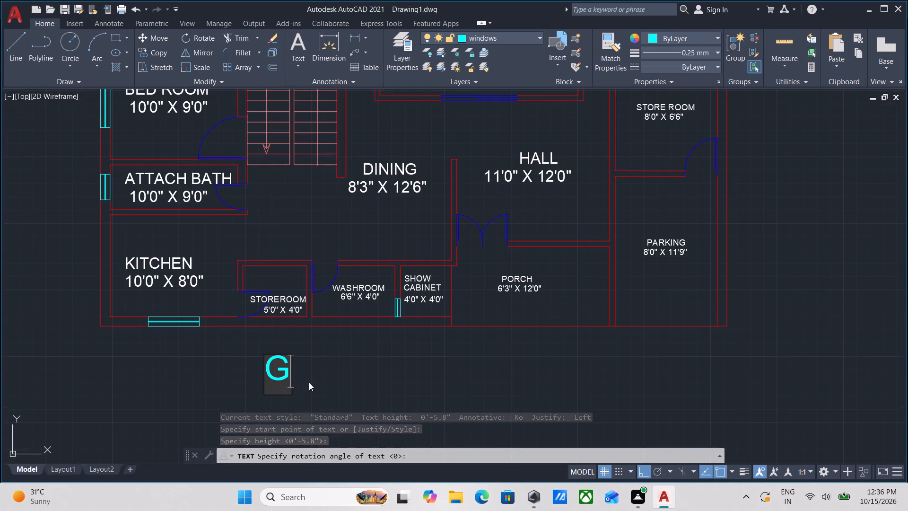
text(ROUND)
key(space)
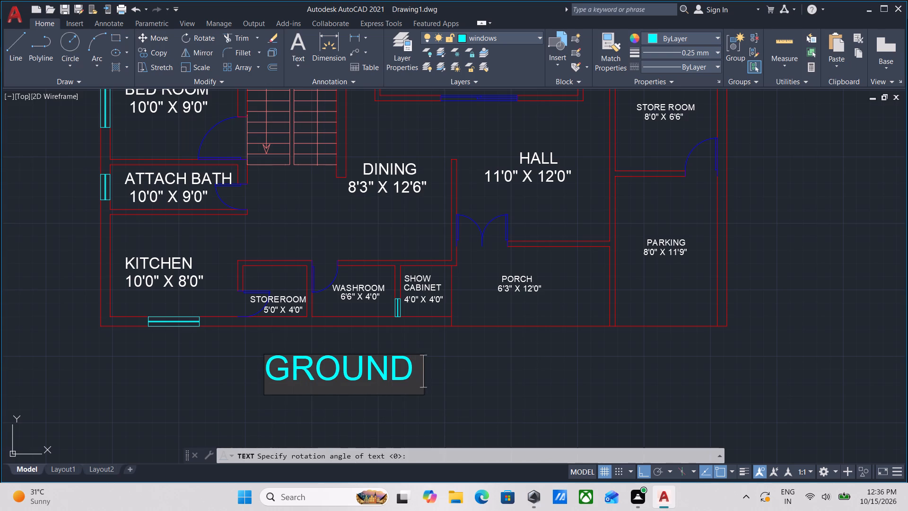
text(FLOOR)
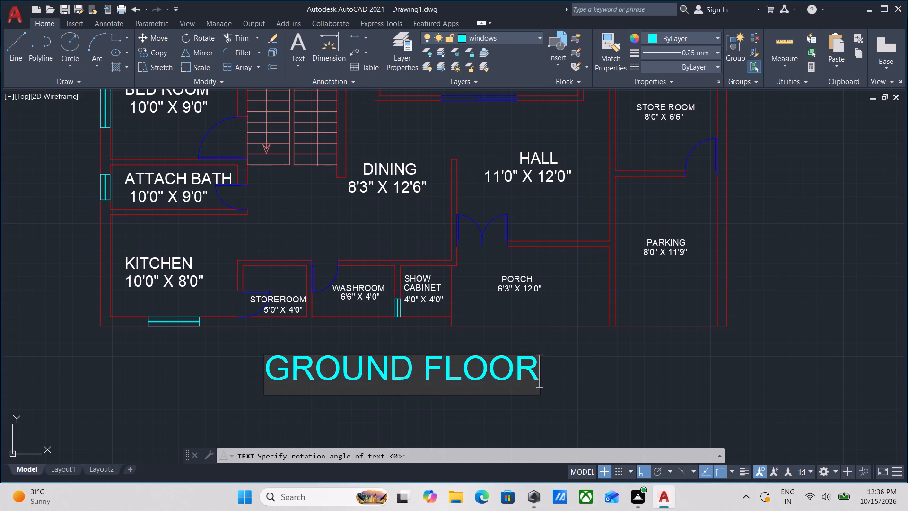
key(Return)
key(Return)
scroll(317, 353, down, 2)
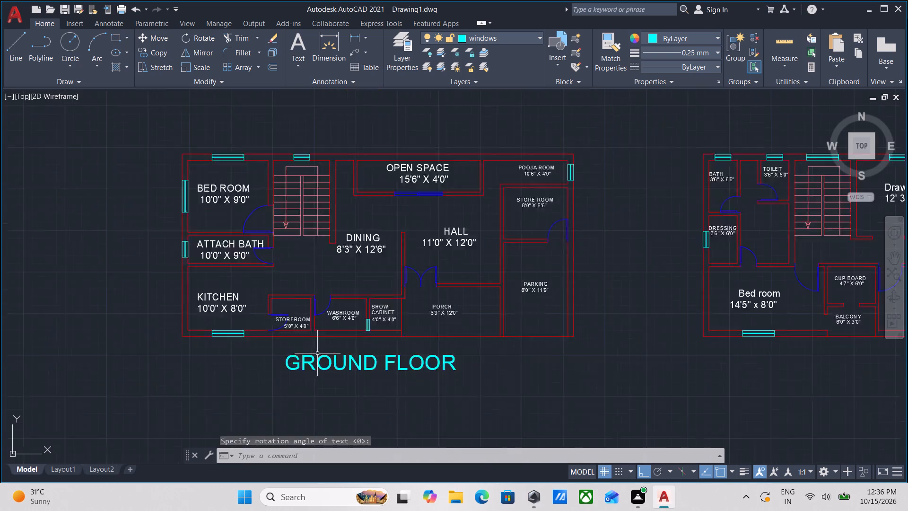
Copy the GROUND FLOOR title horizontally to below the other floor plan, centrally under its cup board and bedroom.
middle_drag(327, 356, 259, 315)
scroll(239, 317, up, 2)
drag(318, 370, 315, 364)
click(269, 317)
middle_drag(273, 319, 276, 331)
text(CO)
key(Return)
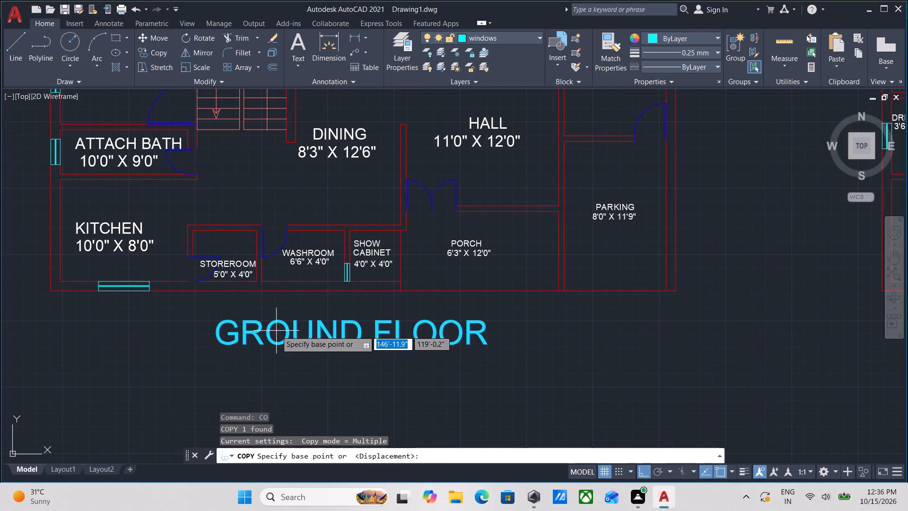
click(198, 341)
middle_drag(462, 345, 166, 334)
scroll(502, 326, down, 1)
middle_drag(501, 326, 393, 327)
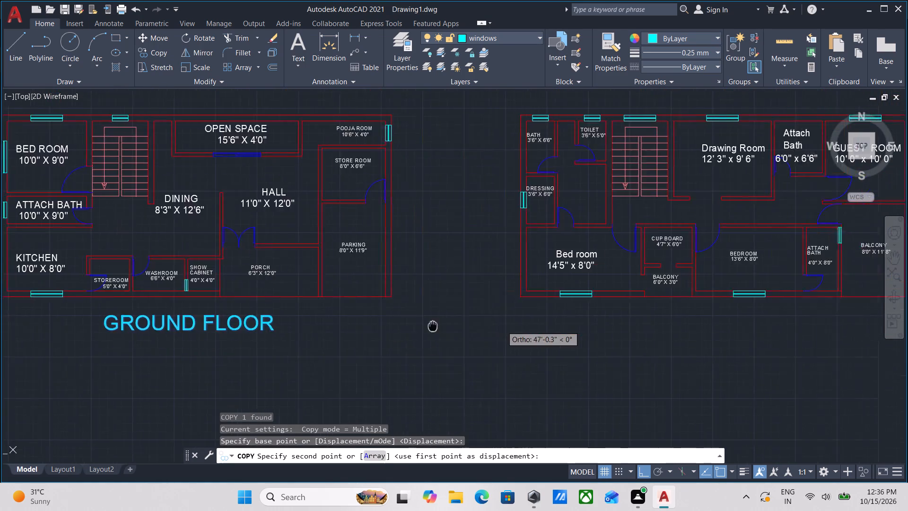
middle_drag(393, 327, 327, 329)
click(509, 329)
key(Escape)
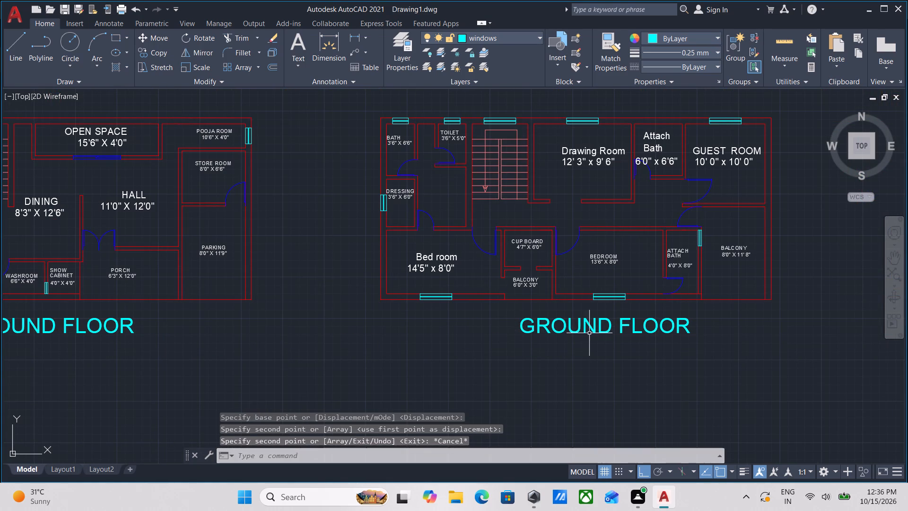
Change the copied title's text to FIRST FLOOR.
double_click(587, 325)
click(607, 328)
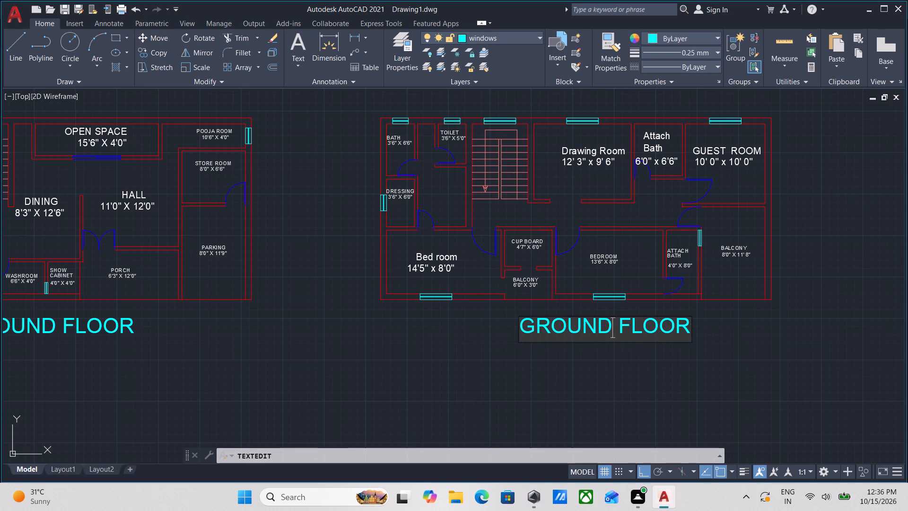
key(BackSpace)
key(BackSpace)
key(BackSpace)
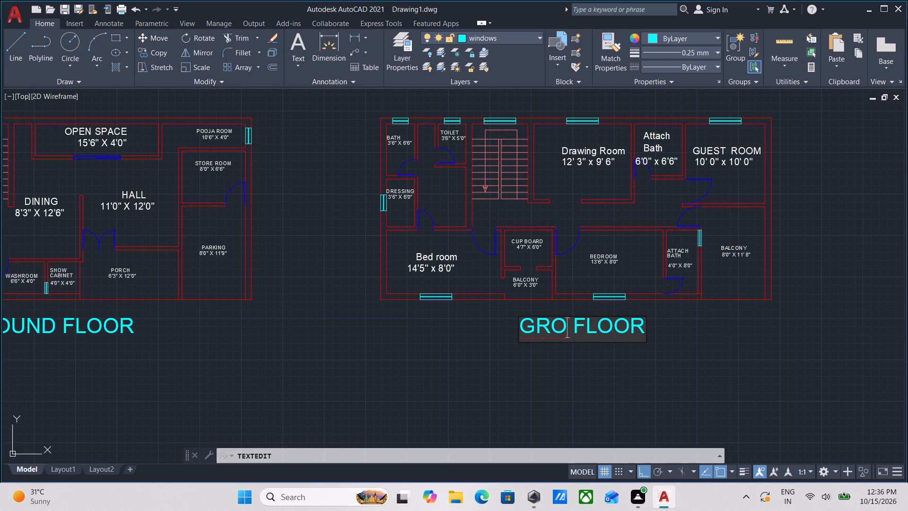
key(BackSpace)
key(BackSpace)
key(BackSpace)
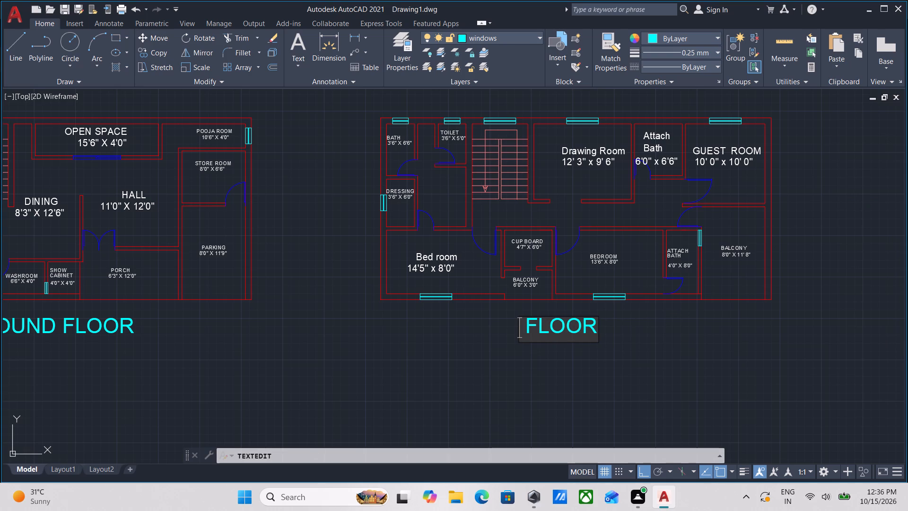
text(FIRST)
key(Return)
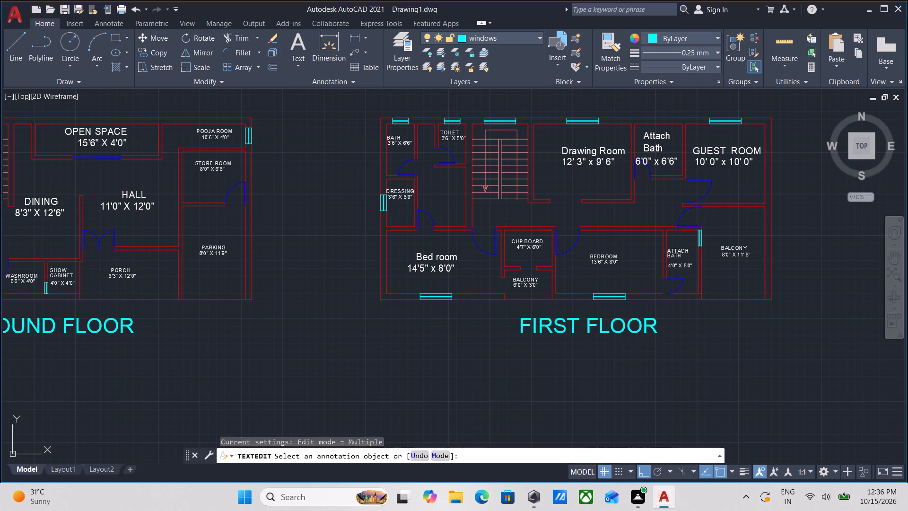
key(Return)
Group the whole ground floor plan together with its GROUND FLOOR title.
scroll(348, 344, down, 1)
middle_drag(329, 342, 461, 327)
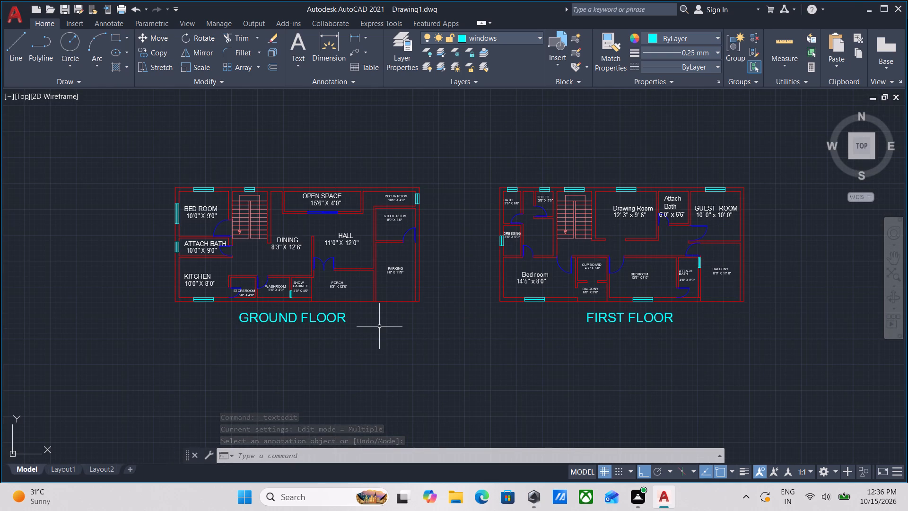
middle_drag(389, 334, 427, 363)
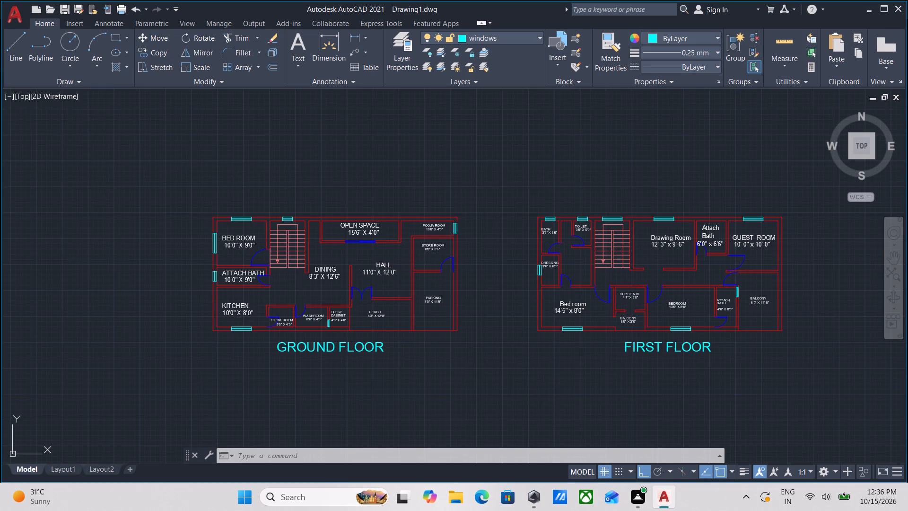
click(483, 381)
click(153, 174)
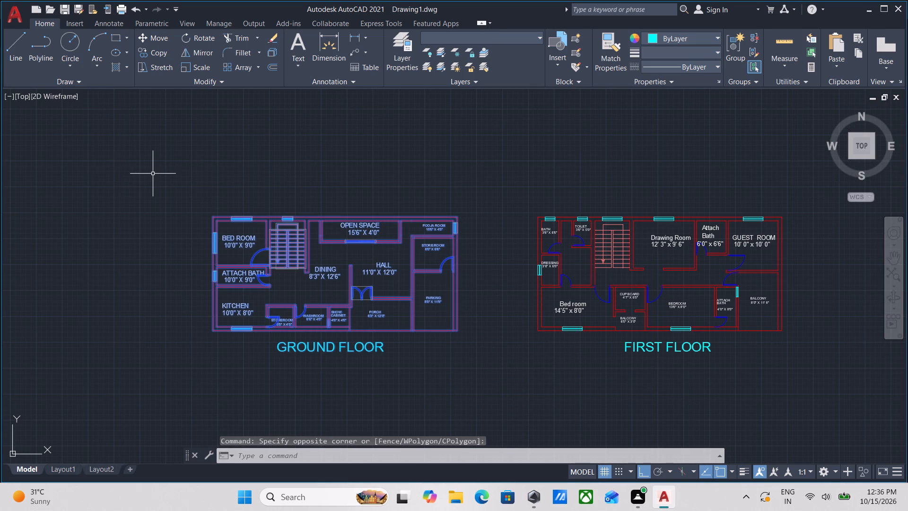
key(g)
key(Return)
Copy the ground floor plan group, with Ortho off, to the empty area right of and slightly lower than the first floor plan.
middle_drag(467, 346, 496, 260)
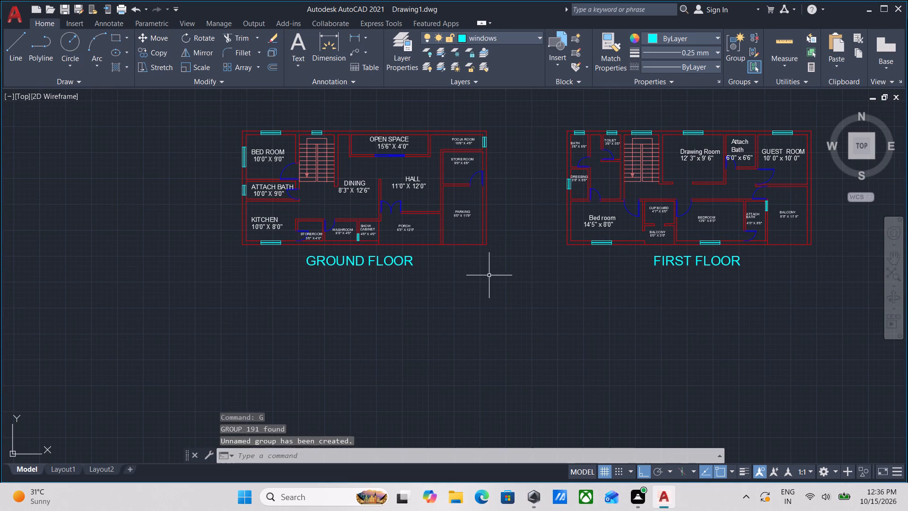
click(446, 215)
click(400, 250)
middle_drag(455, 271, 487, 269)
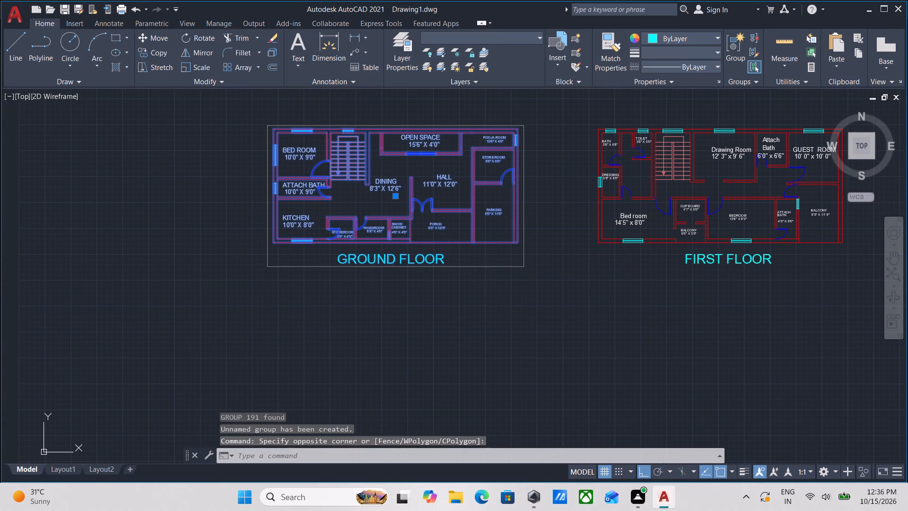
text(CO)
key(Return)
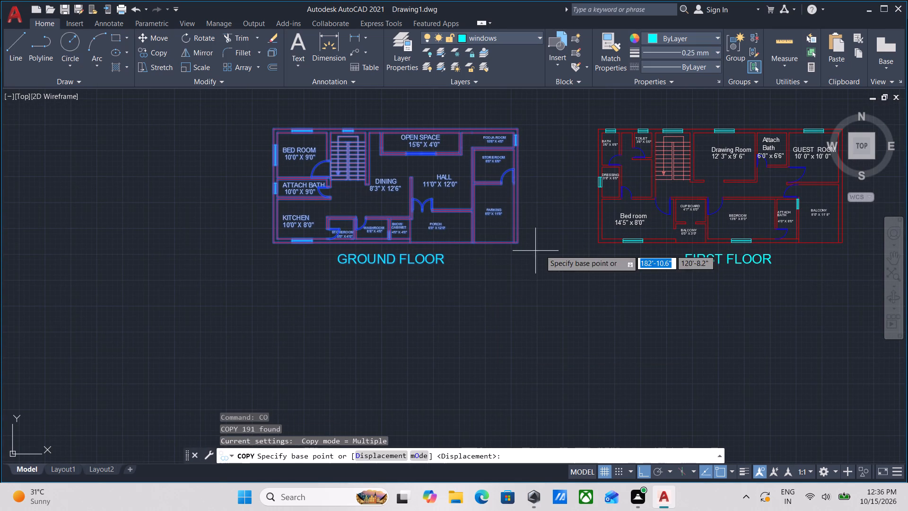
click(515, 243)
middle_drag(570, 369, 437, 270)
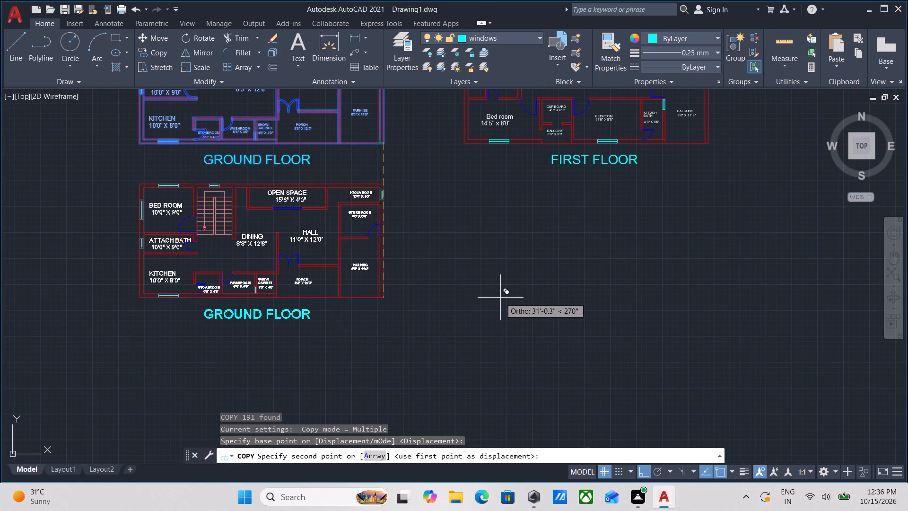
key(F8)
scroll(522, 294, down, 1)
middle_drag(542, 300, 292, 279)
scroll(495, 240, up, 1)
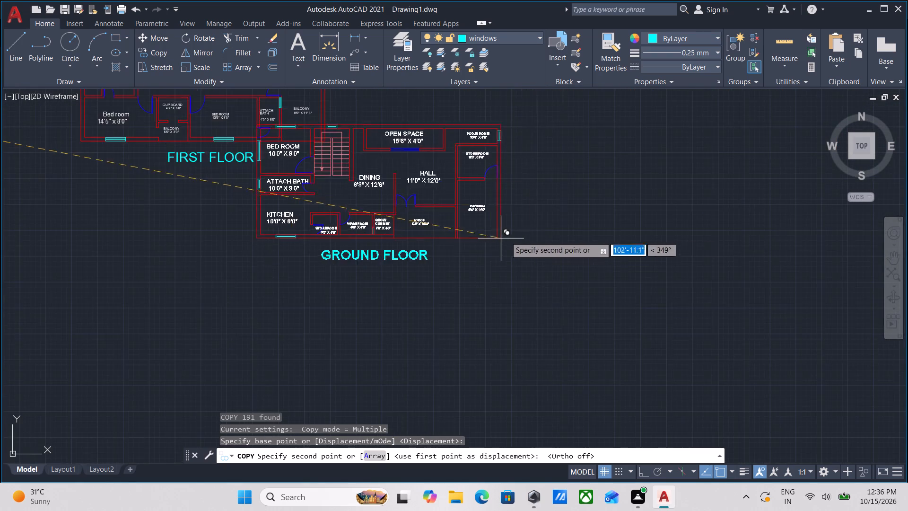
scroll(558, 239, up, 2)
middle_drag(607, 250, 587, 323)
scroll(721, 337, down, 2)
middle_drag(721, 337, 559, 359)
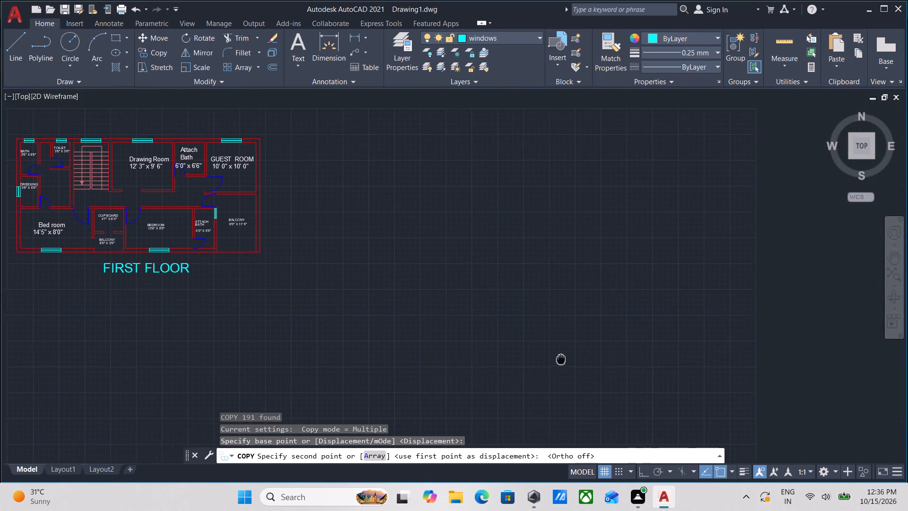
middle_drag(559, 359, 530, 358)
click(637, 345)
scroll(535, 300, up, 1)
key(Escape)
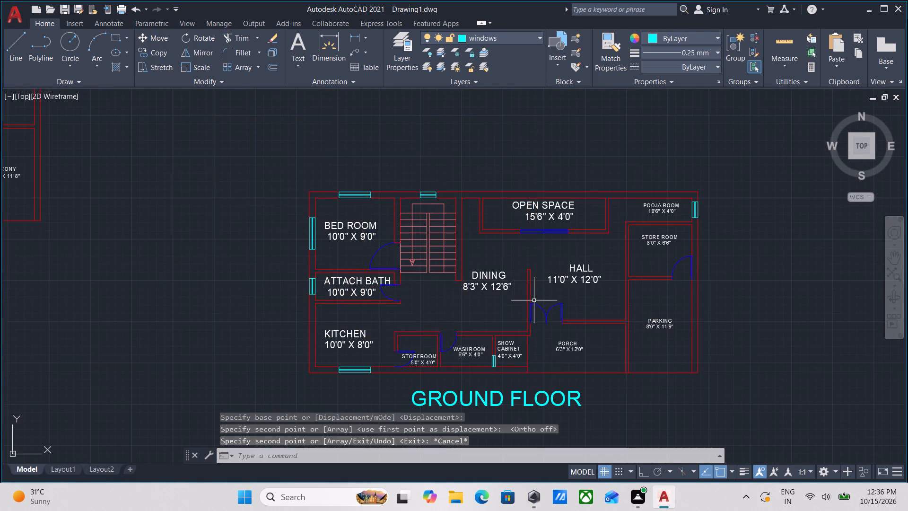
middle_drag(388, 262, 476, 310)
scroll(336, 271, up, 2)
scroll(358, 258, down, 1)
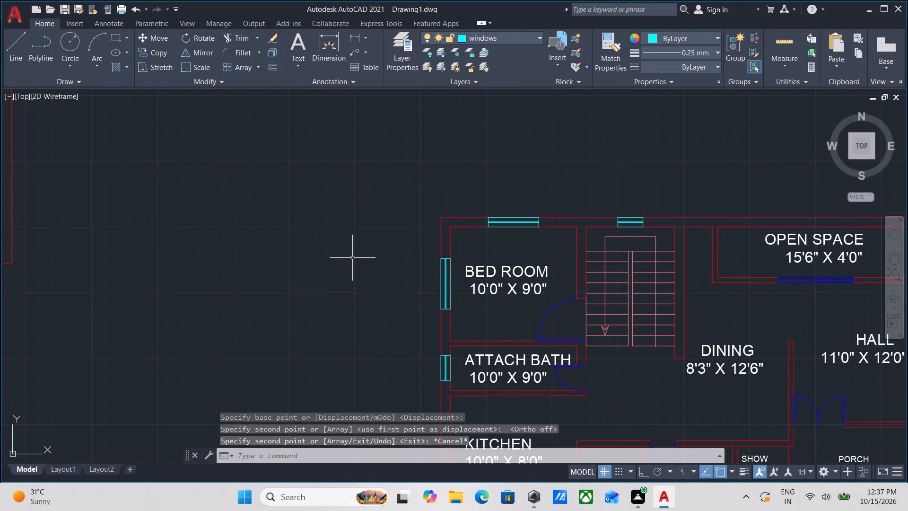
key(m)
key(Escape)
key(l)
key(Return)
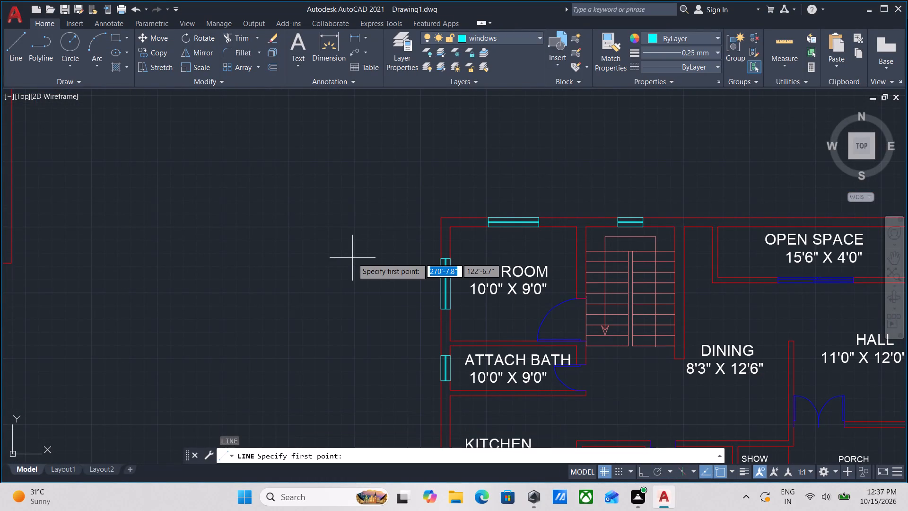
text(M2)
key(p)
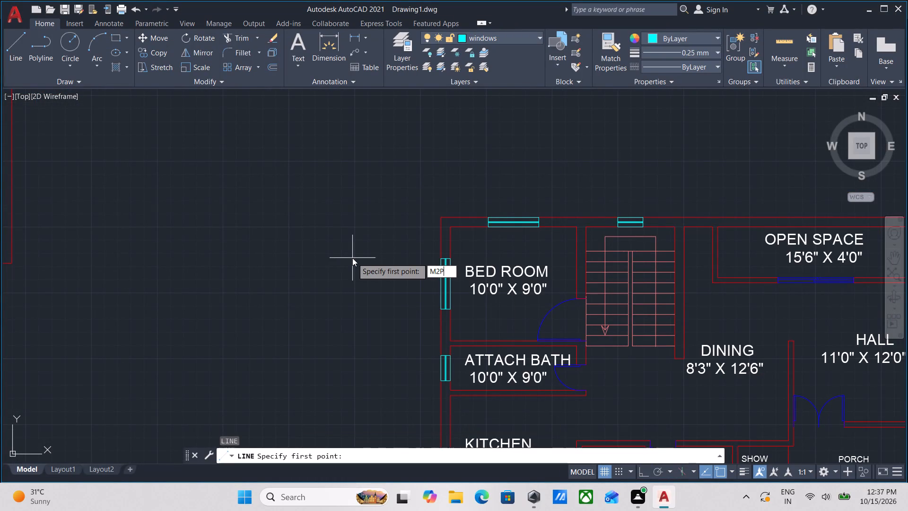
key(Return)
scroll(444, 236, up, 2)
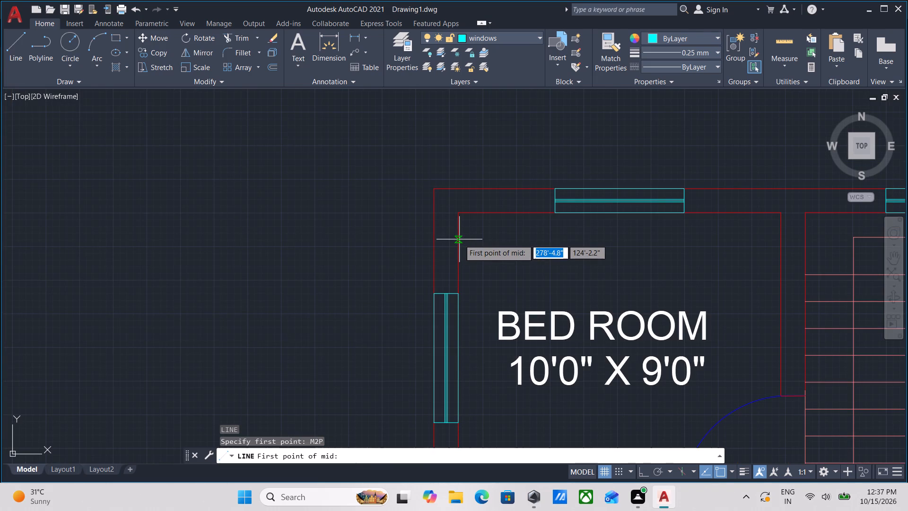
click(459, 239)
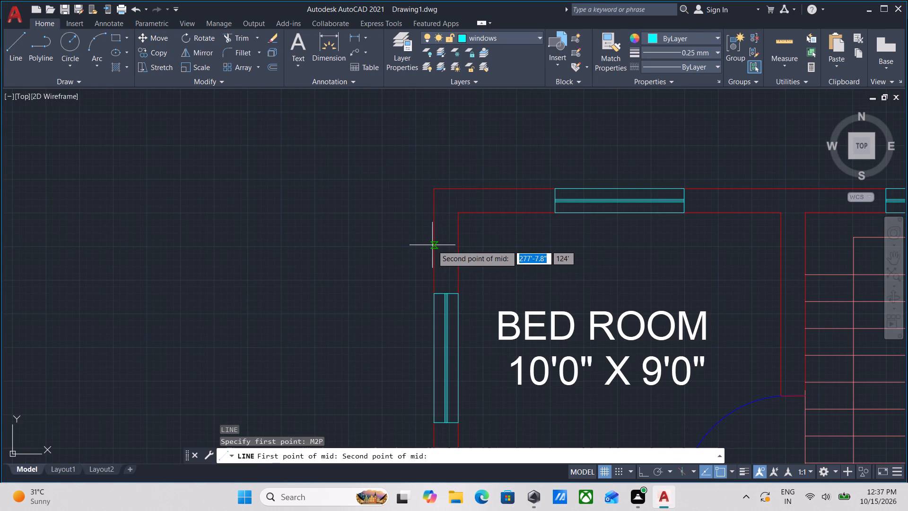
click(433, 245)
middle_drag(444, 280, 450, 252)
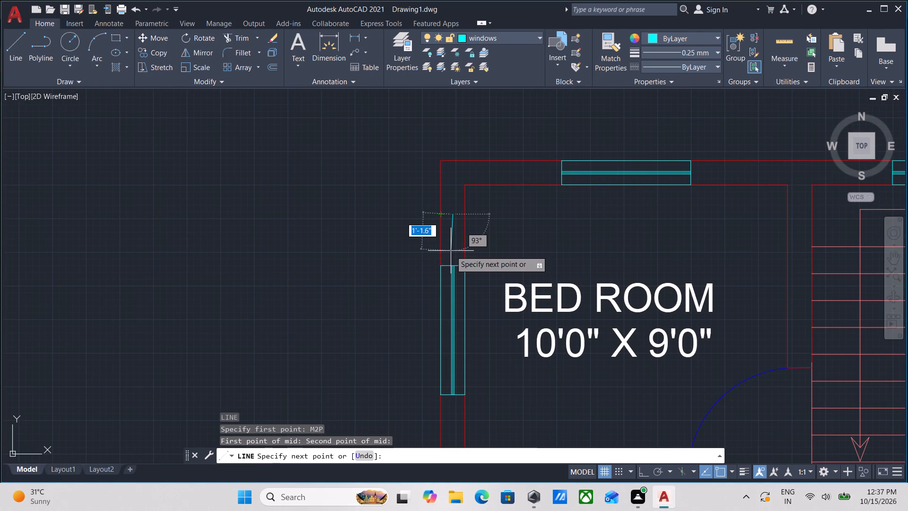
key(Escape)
Create a new layer named GRID LINES in the layer properties.
scroll(451, 233, down, 2)
middle_drag(451, 233, 425, 274)
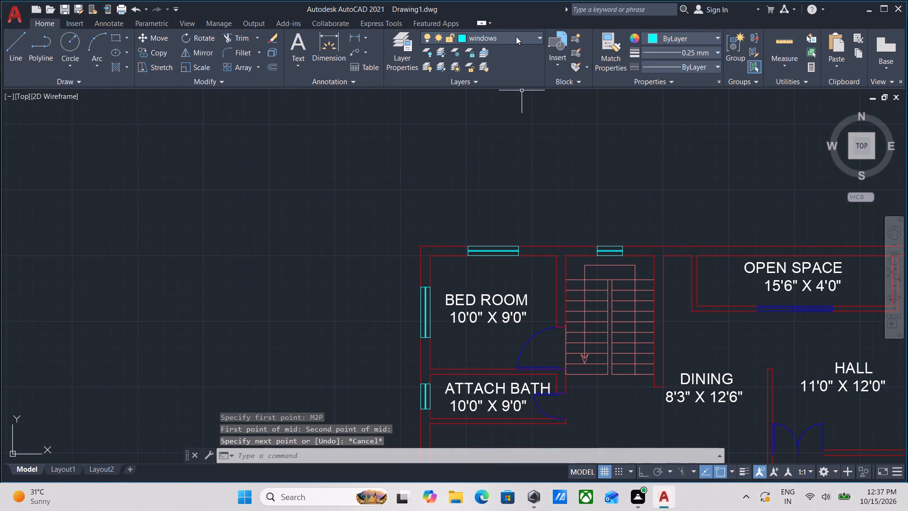
click(516, 36)
click(516, 36)
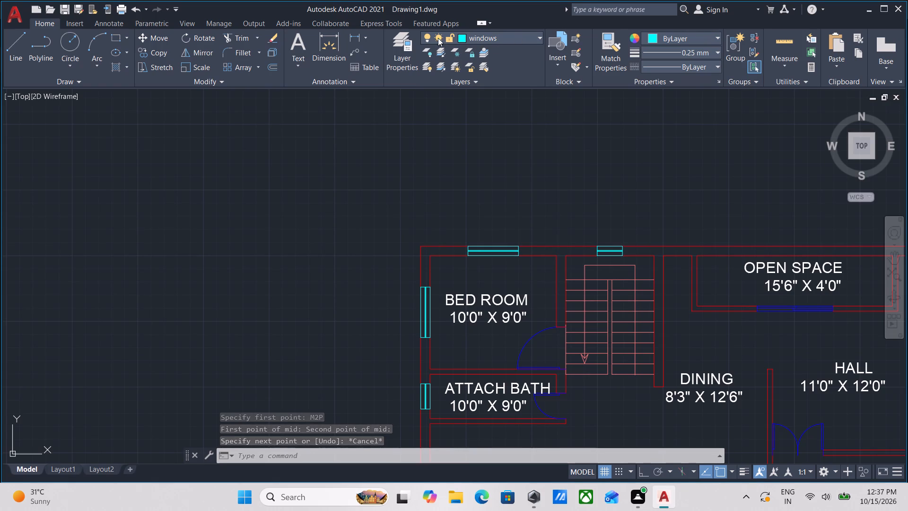
click(401, 58)
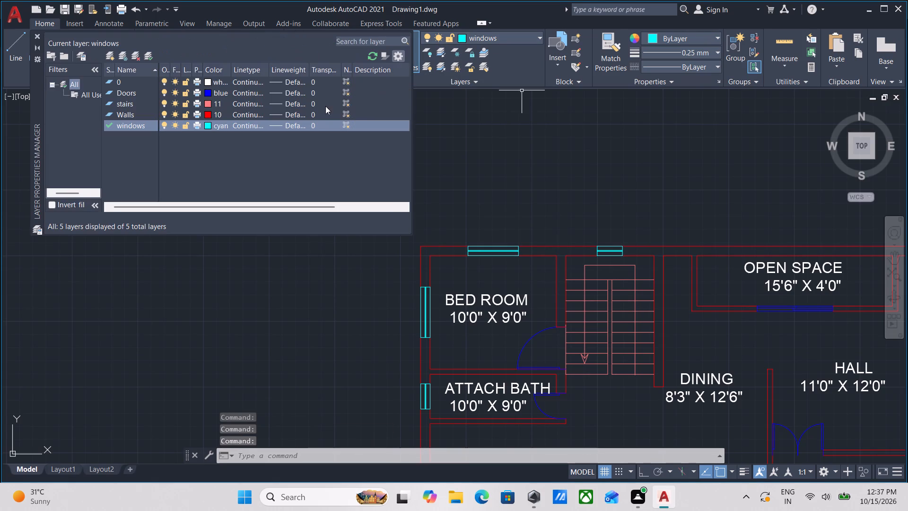
click(111, 54)
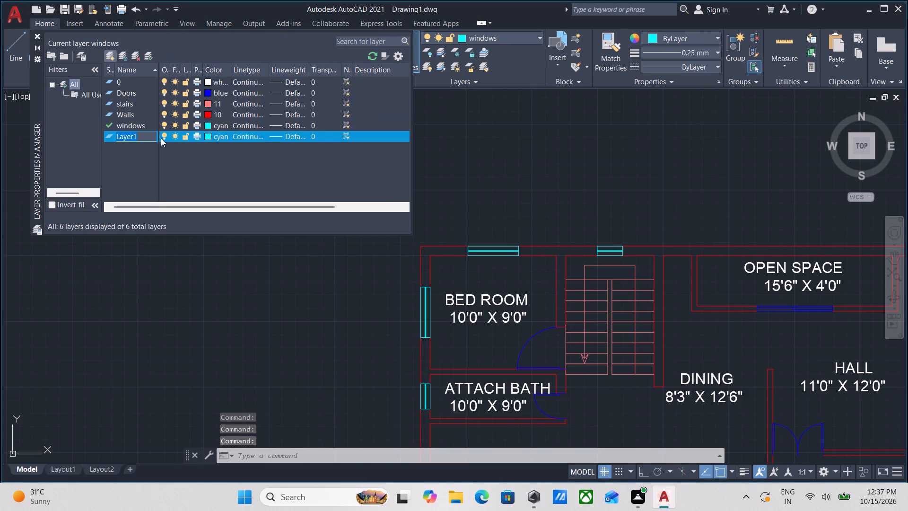
key(BackSpace)
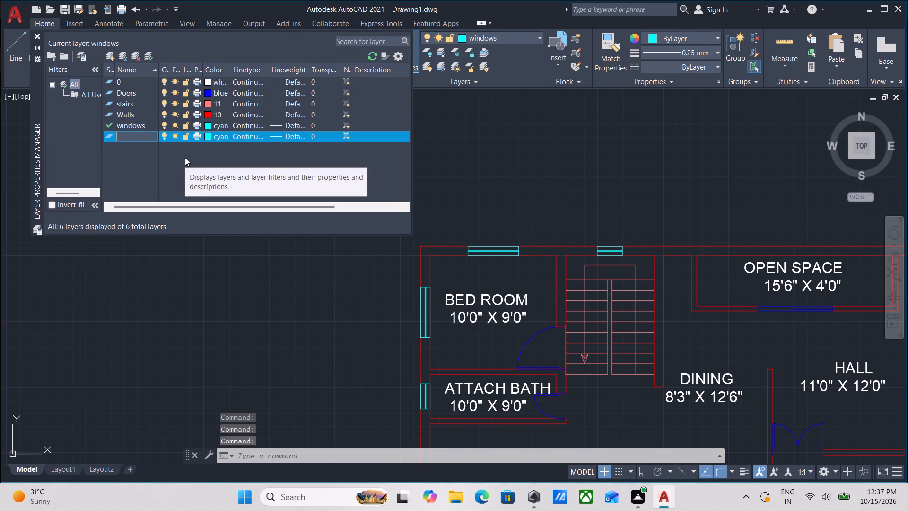
text(WIN)
key(BackSpace)
key(BackSpace)
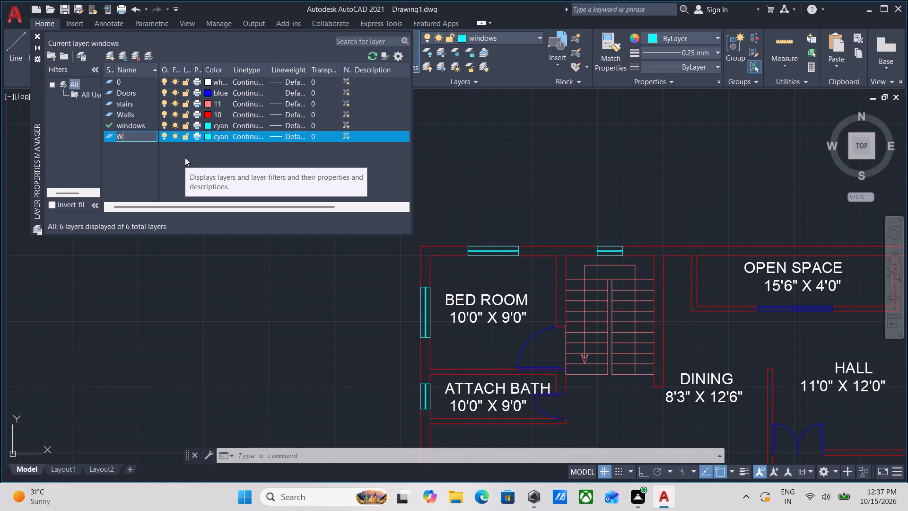
key(BackSpace)
text(TE)
key(BackSpace)
key(BackSpace)
text(GRID)
key(space)
text(LINES)
key(Return)
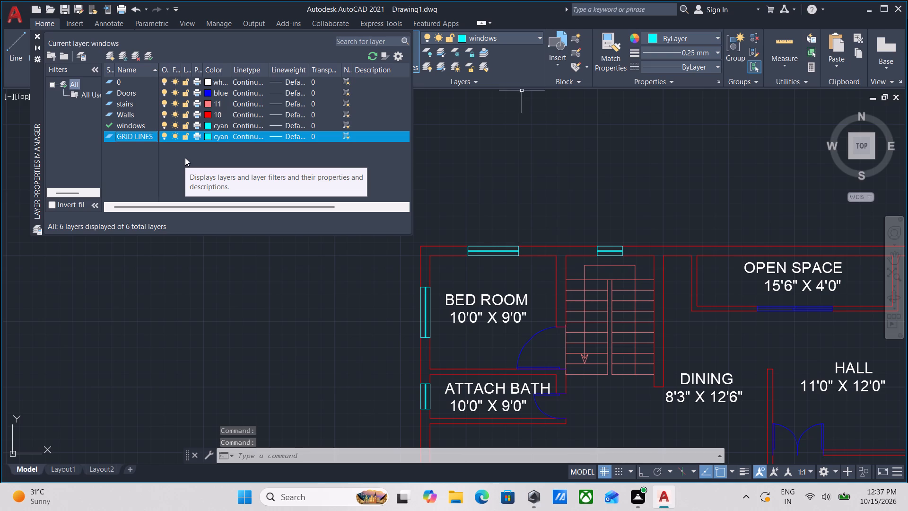
Set the GRID LINES layer's color to white in the layer properties.
key(Return)
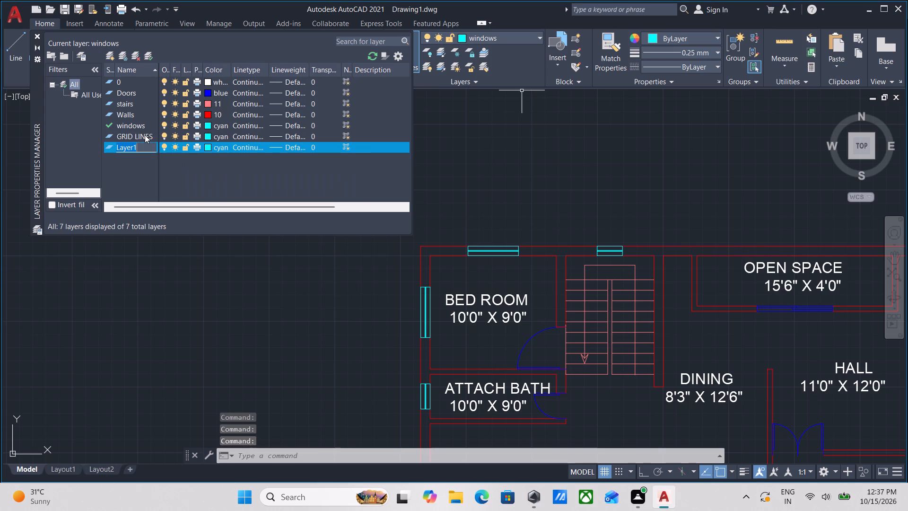
click(145, 135)
click(207, 137)
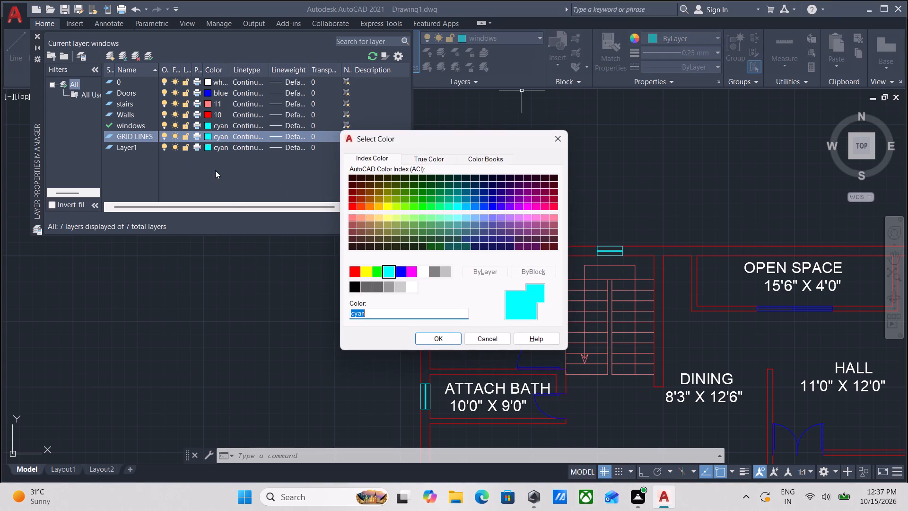
click(427, 270)
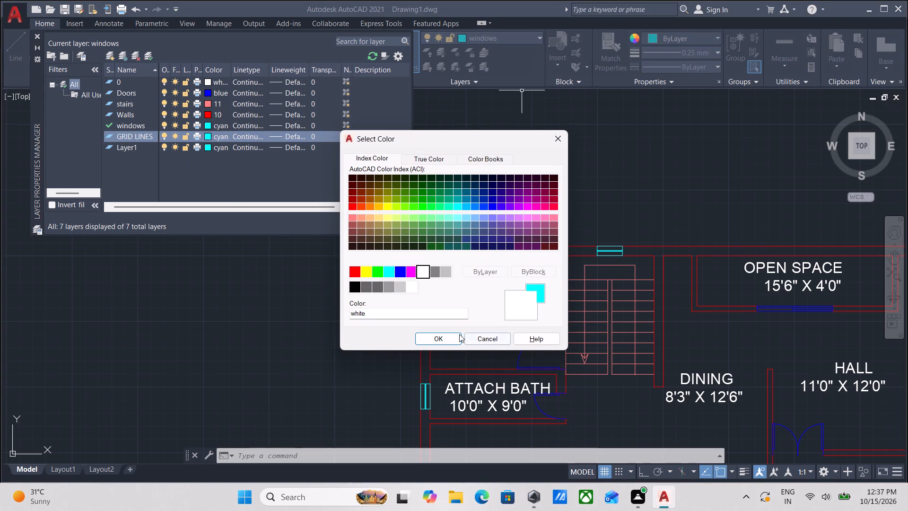
click(442, 336)
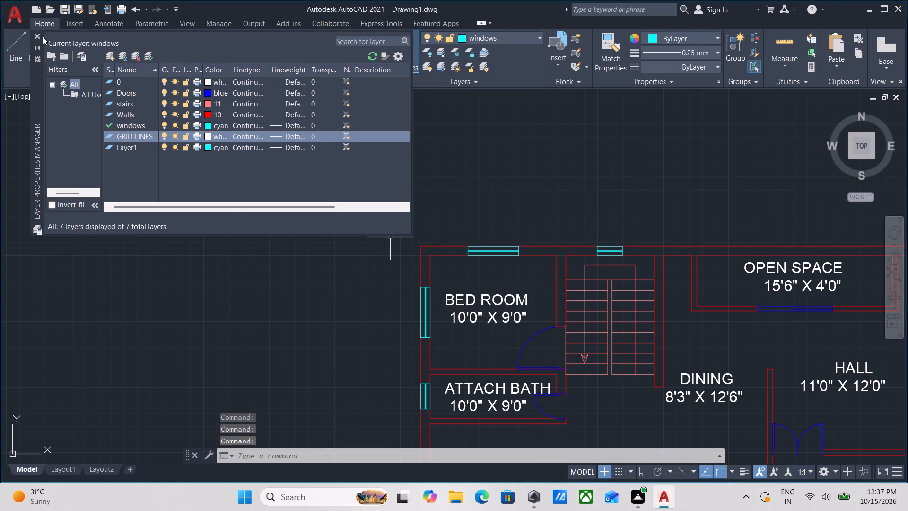
click(40, 34)
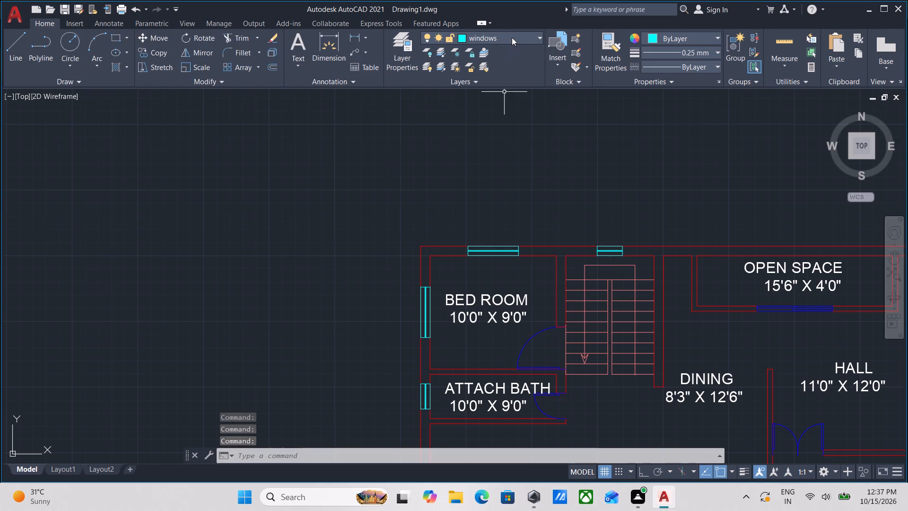
Make GRID LINES the current layer.
click(512, 33)
click(488, 79)
Draw a vertical line, Ortho on, from the M2P midpoint of the left outer wall's faces near the BED ROOM's top to below the GROUND FLOOR title.
scroll(485, 164, down, 1)
middle_drag(481, 162, 456, 146)
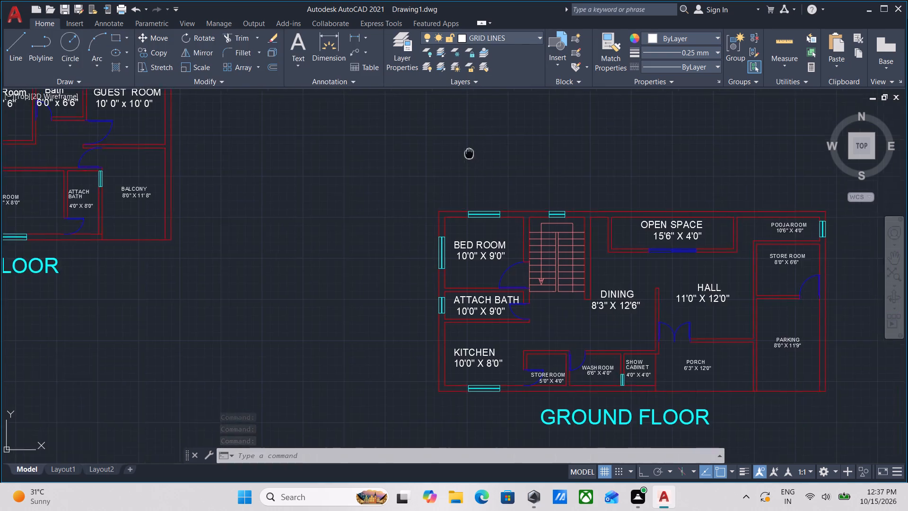
middle_drag(456, 146, 412, 138)
key(m)
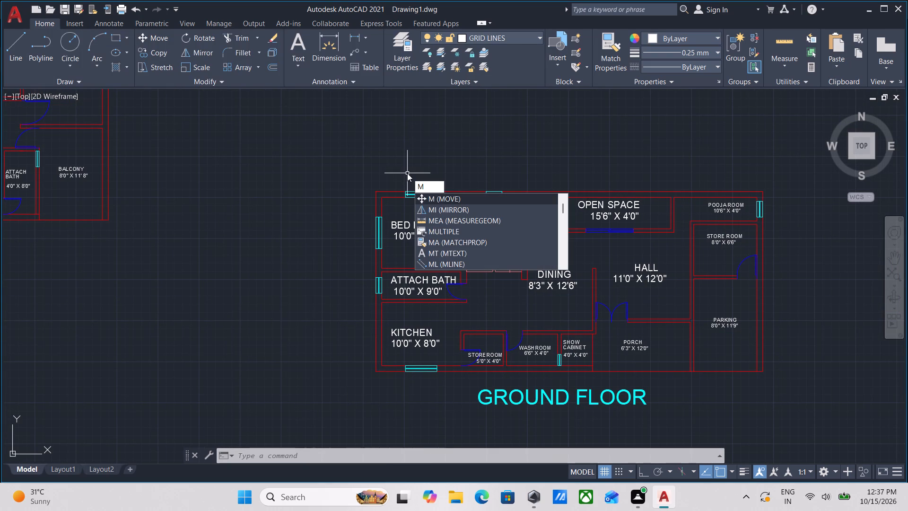
key(Escape)
key(l)
key(Return)
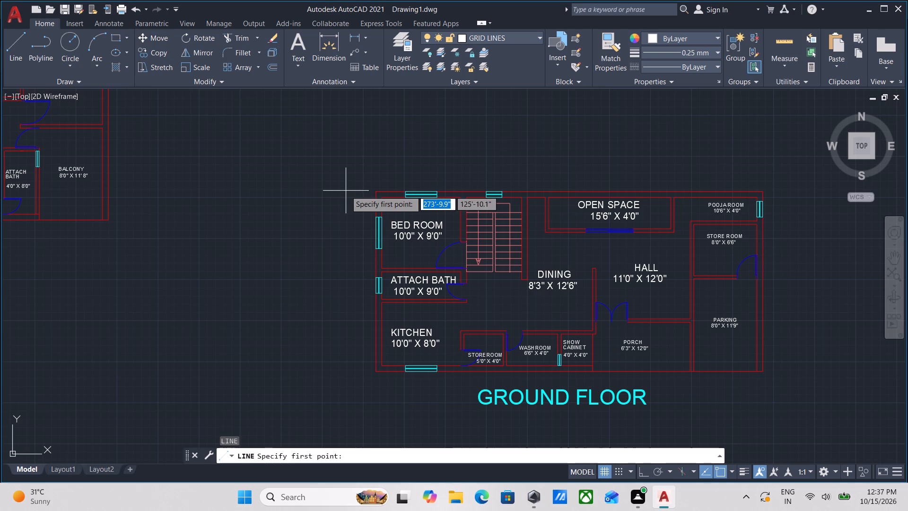
text(M2)
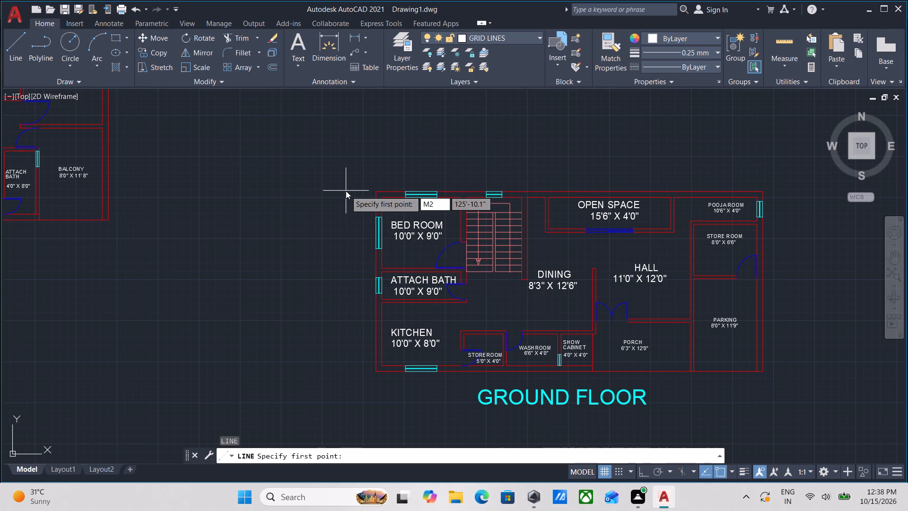
key(p)
key(Return)
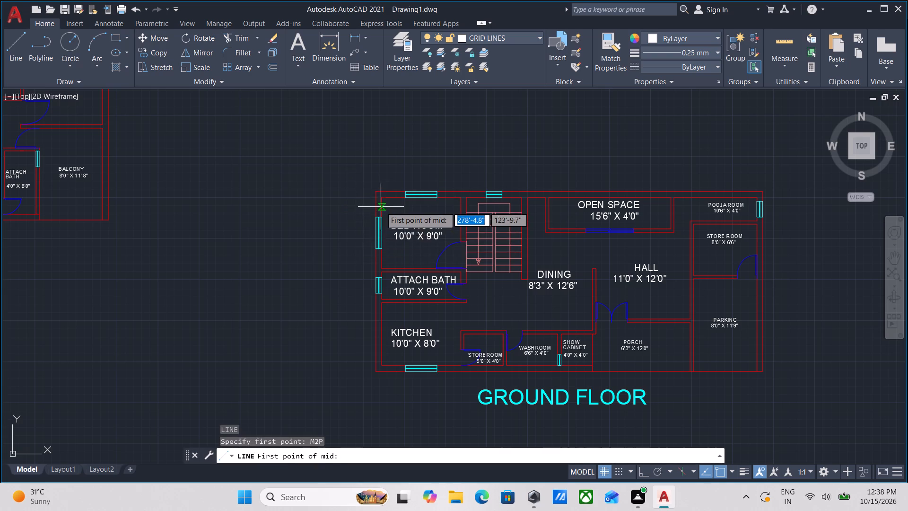
scroll(381, 207, up, 5)
click(369, 200)
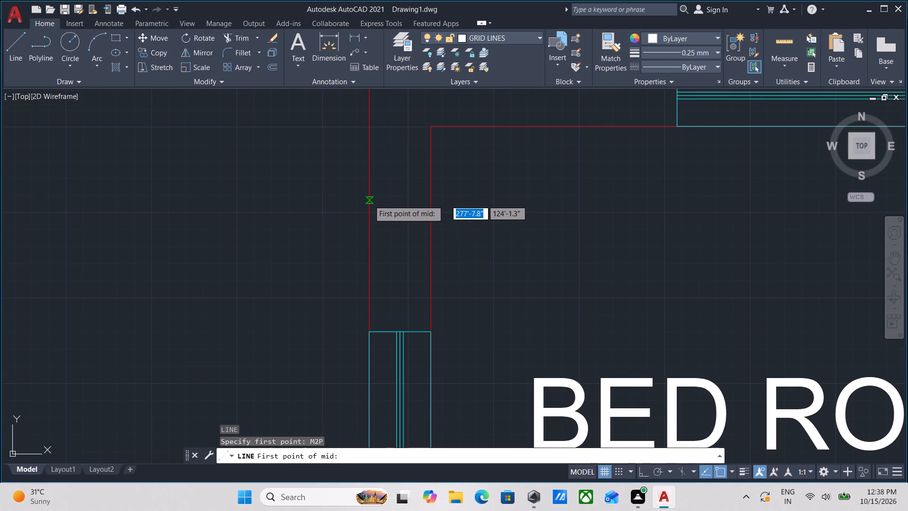
click(432, 207)
middle_drag(382, 279, 408, 88)
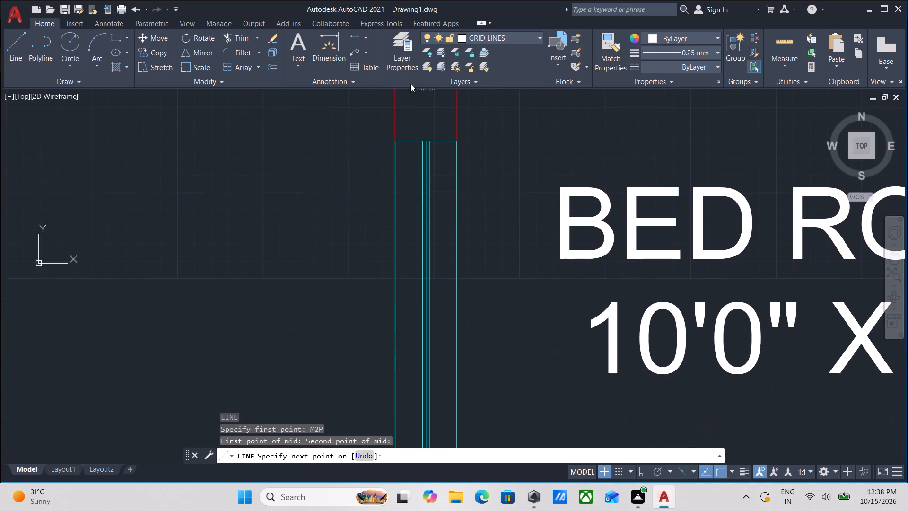
scroll(432, 238, down, 2)
middle_drag(431, 237, 419, 80)
middle_drag(420, 238, 410, 80)
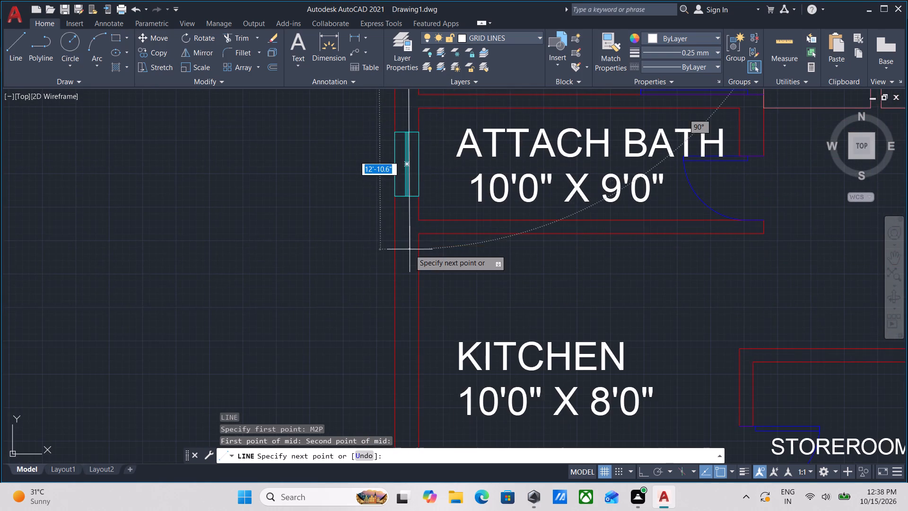
middle_drag(410, 249, 423, 66)
scroll(416, 236, down, 2)
middle_drag(416, 236, 415, 120)
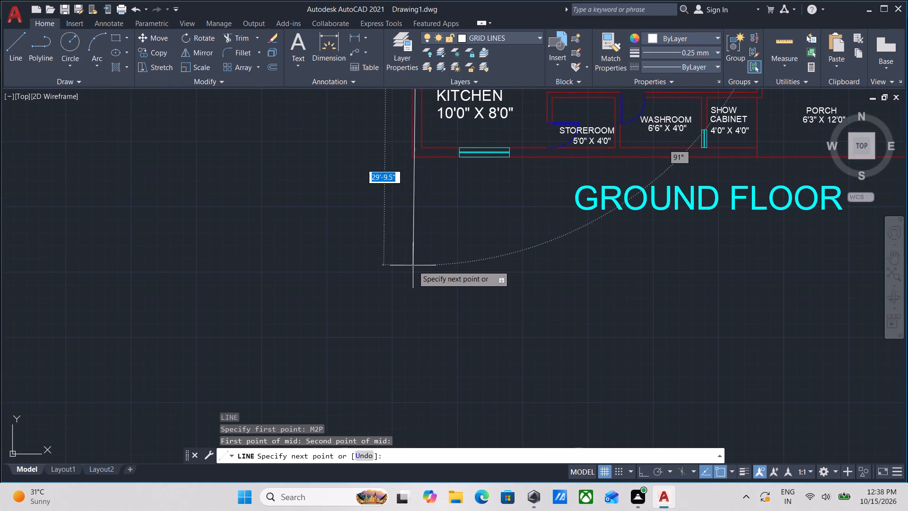
scroll(413, 265, down, 1)
middle_click(417, 263)
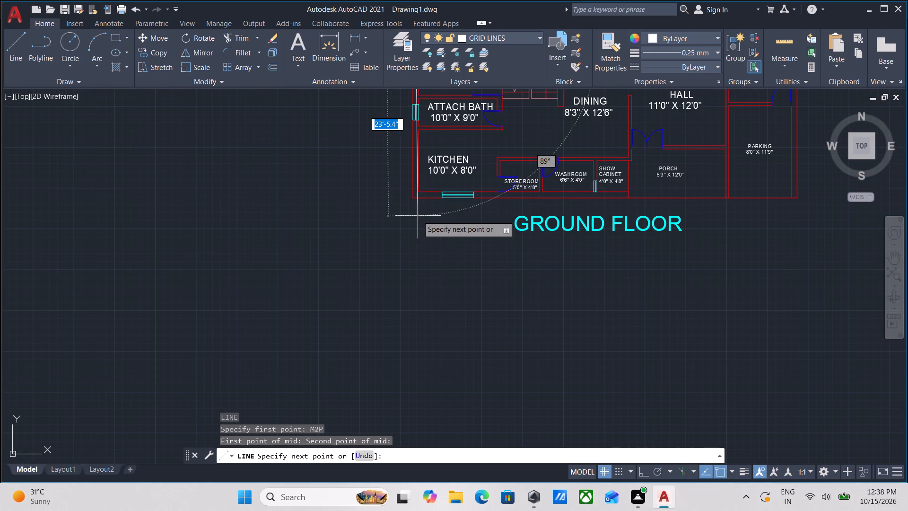
key(F8)
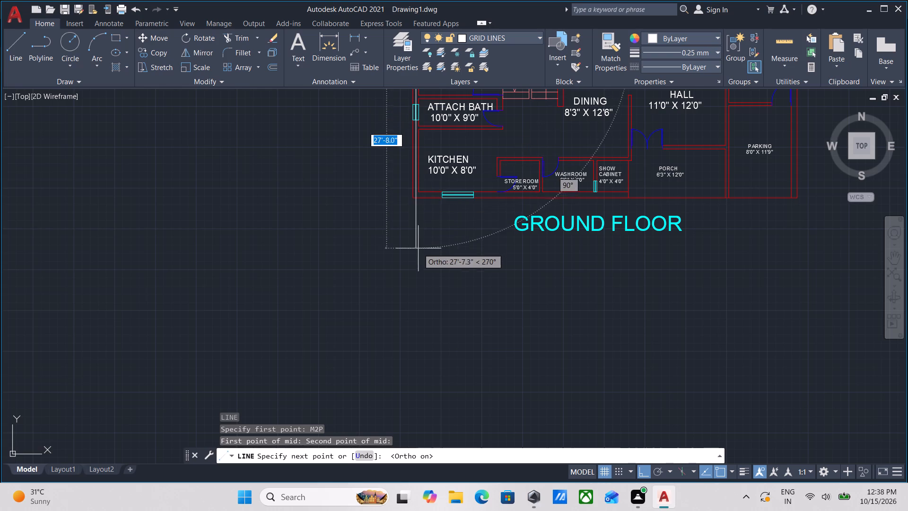
click(414, 284)
scroll(419, 264, down, 1)
middle_drag(419, 264, 408, 325)
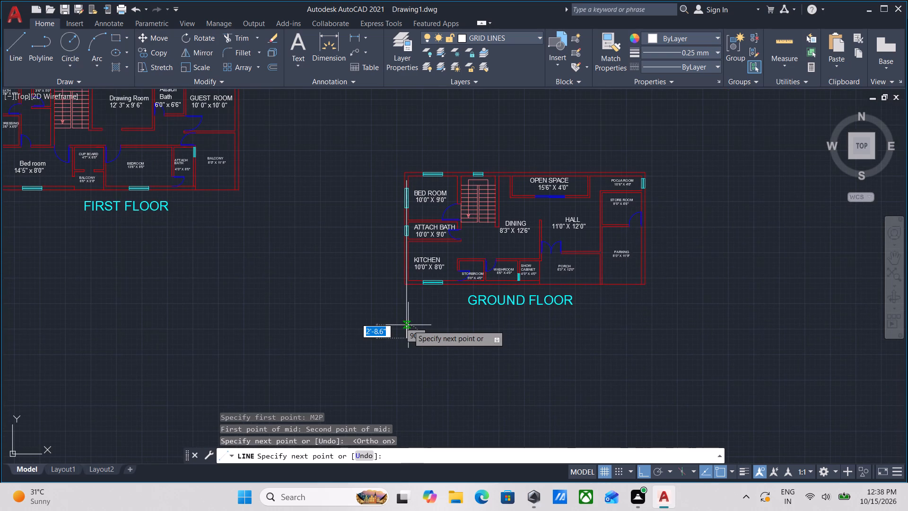
scroll(408, 325, up, 1)
key(Escape)
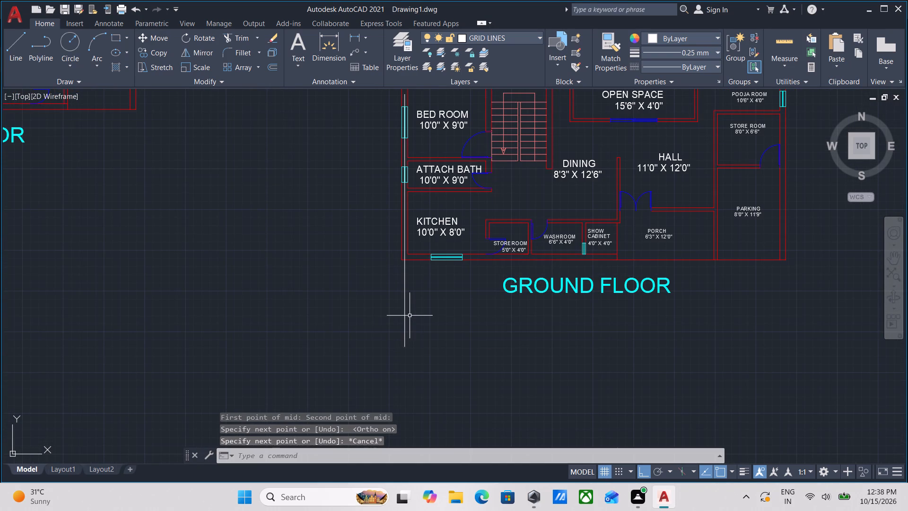
Stretch the upper end of the left wall's grid line straight up by about 6'-9", beyond the plan's top wall.
click(411, 316)
click(399, 305)
middle_drag(398, 294, 375, 381)
scroll(373, 195, up, 2)
key(Escape)
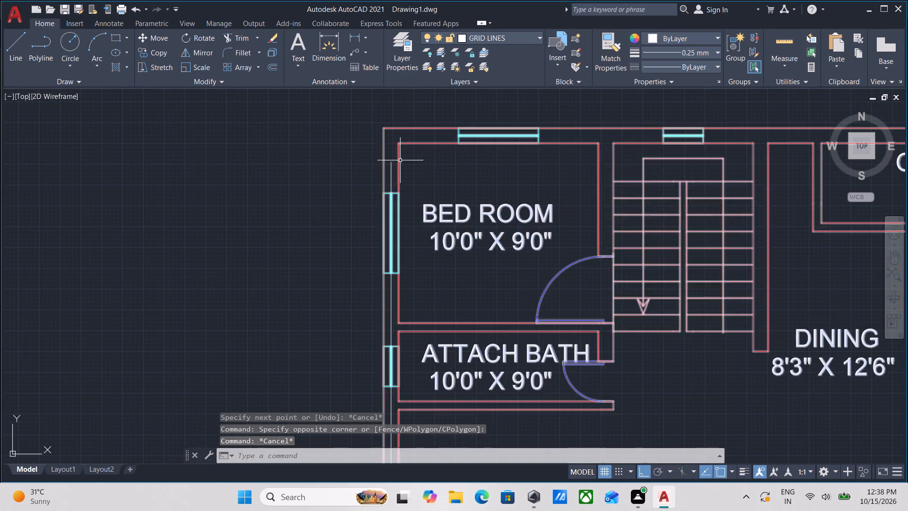
scroll(397, 160, up, 2)
click(383, 145)
click(369, 185)
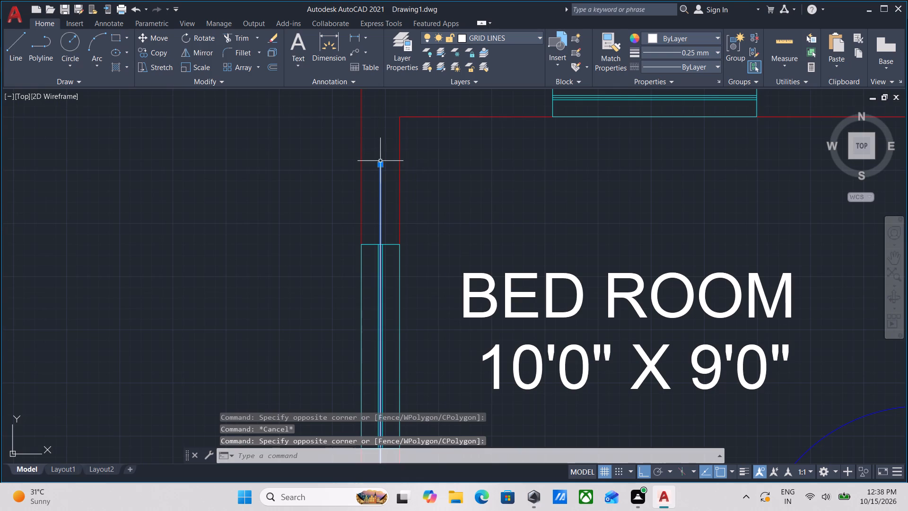
click(380, 163)
middle_drag(380, 118, 373, 255)
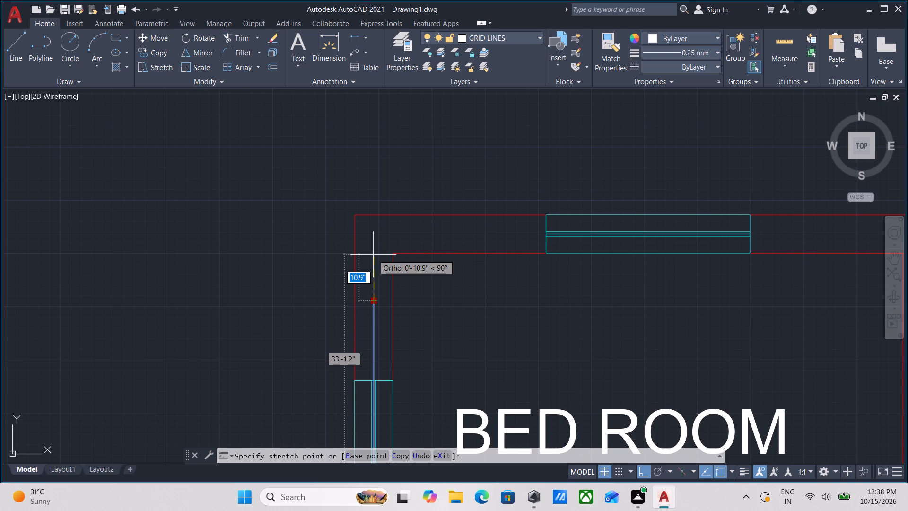
middle_drag(373, 151, 373, 217)
scroll(370, 158, down, 2)
middle_drag(370, 158, 369, 210)
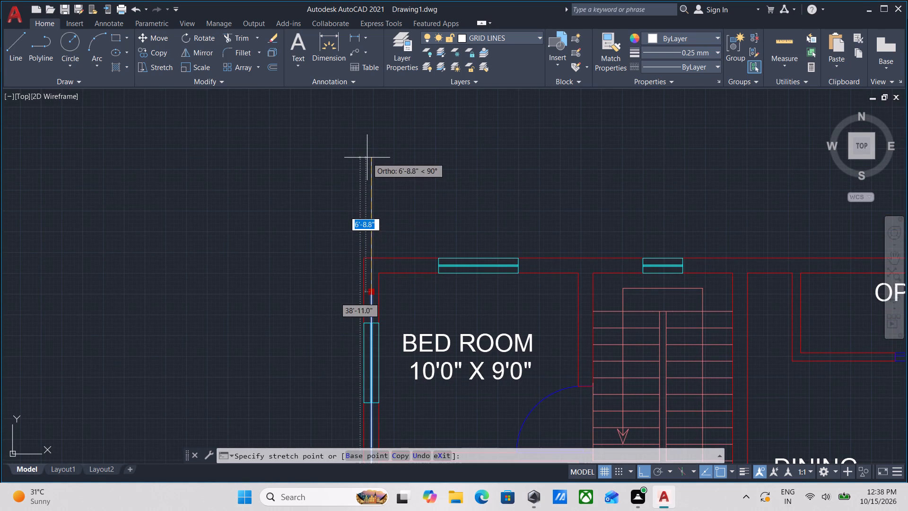
click(367, 158)
key(Escape)
Draw a vertical line about 35'-10" long downward from the M2P midpoint between the right outer wall's faces, just above the POOJA ROOM window.
scroll(367, 158, down, 3)
middle_drag(403, 153, 381, 153)
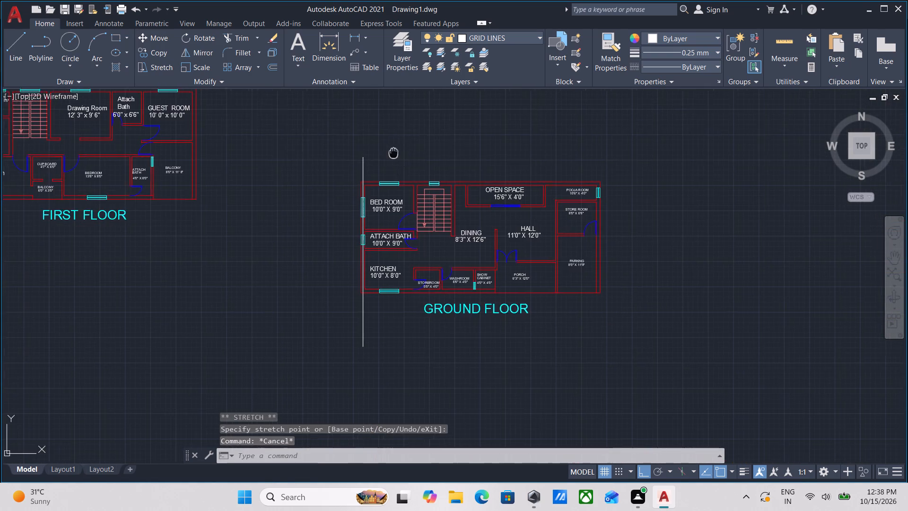
middle_drag(381, 153, 280, 158)
scroll(474, 171, up, 2)
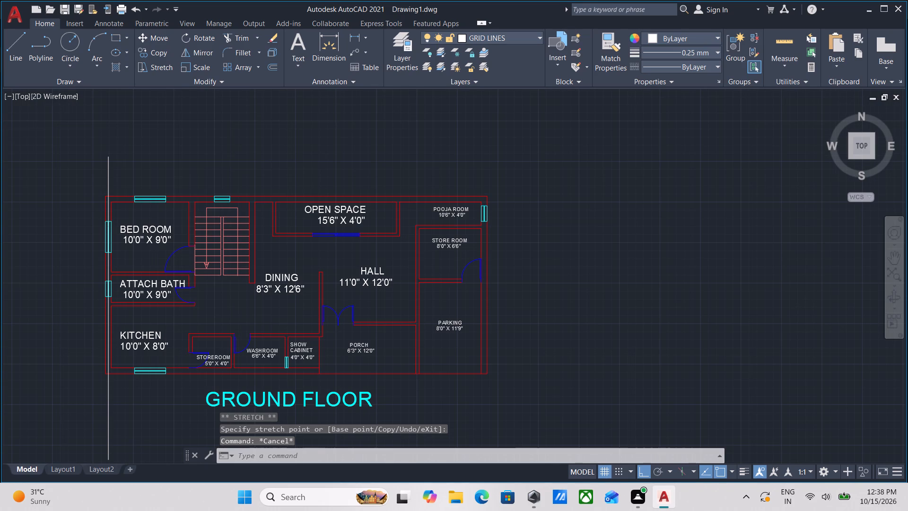
key(l)
key(Return)
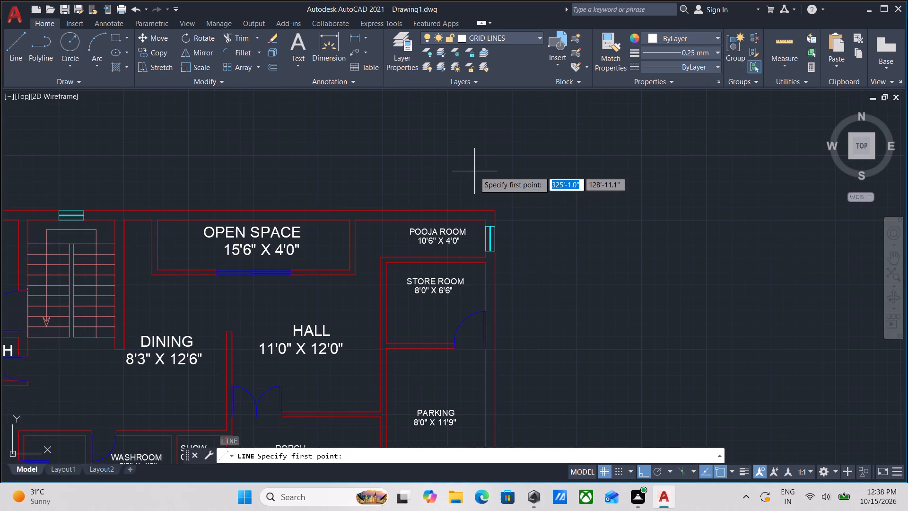
text(M2P)
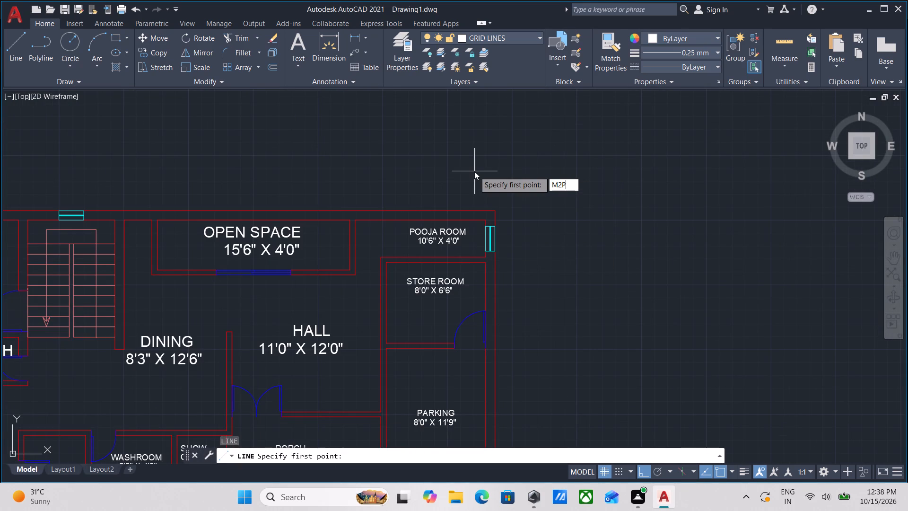
key(Return)
scroll(496, 222, up, 5)
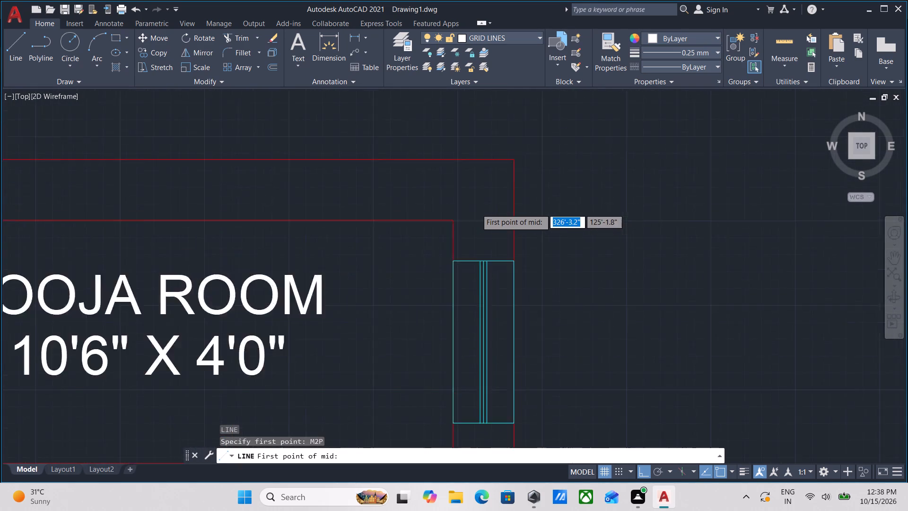
click(440, 248)
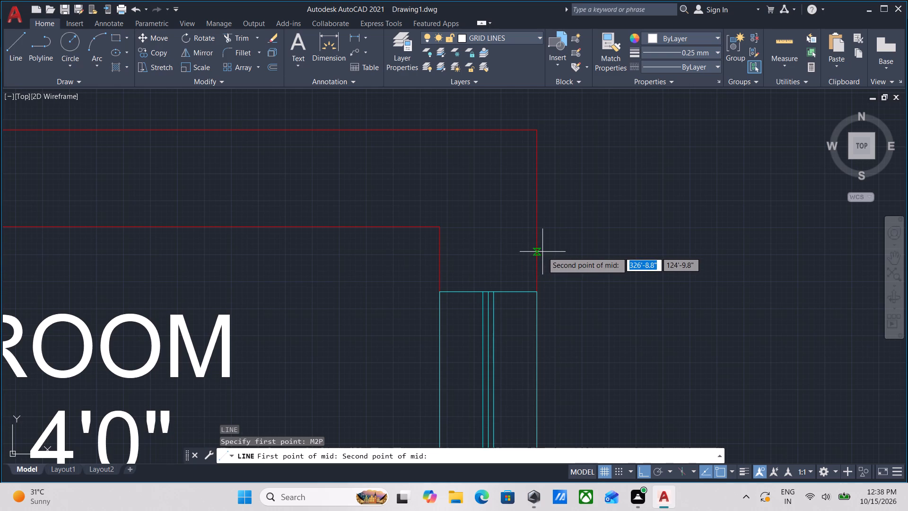
click(542, 252)
middle_drag(512, 327, 473, 145)
scroll(445, 312, down, 2)
middle_drag(442, 301, 438, 138)
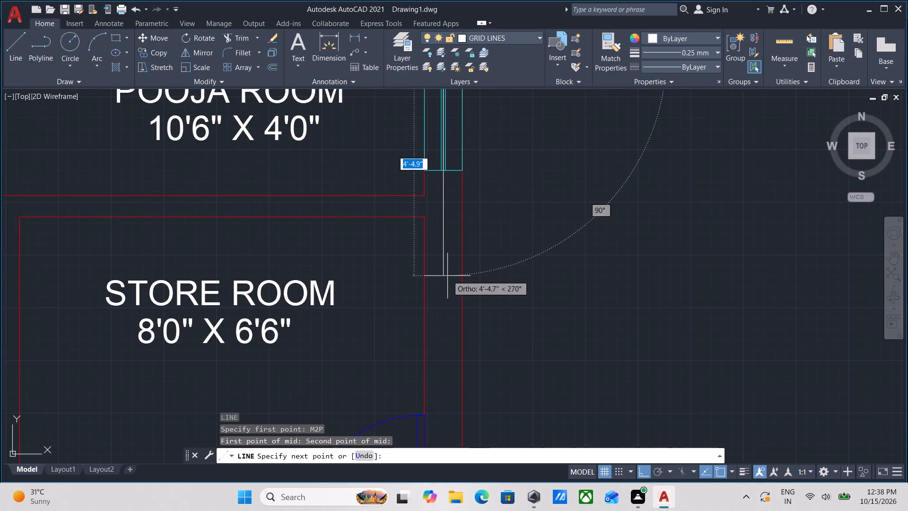
middle_drag(447, 276, 457, 59)
scroll(469, 232, down, 2)
middle_drag(464, 260, 471, 64)
scroll(467, 259, down, 1)
middle_drag(467, 259, 457, 137)
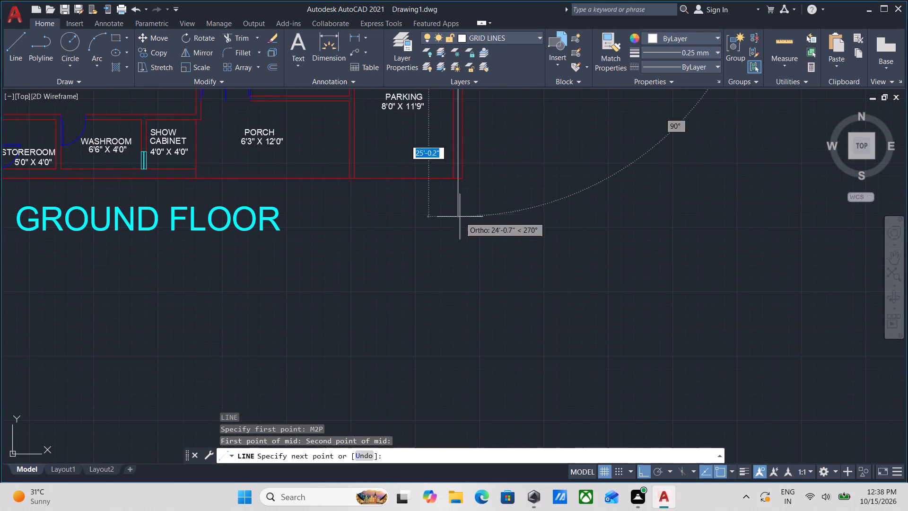
scroll(459, 247, down, 2)
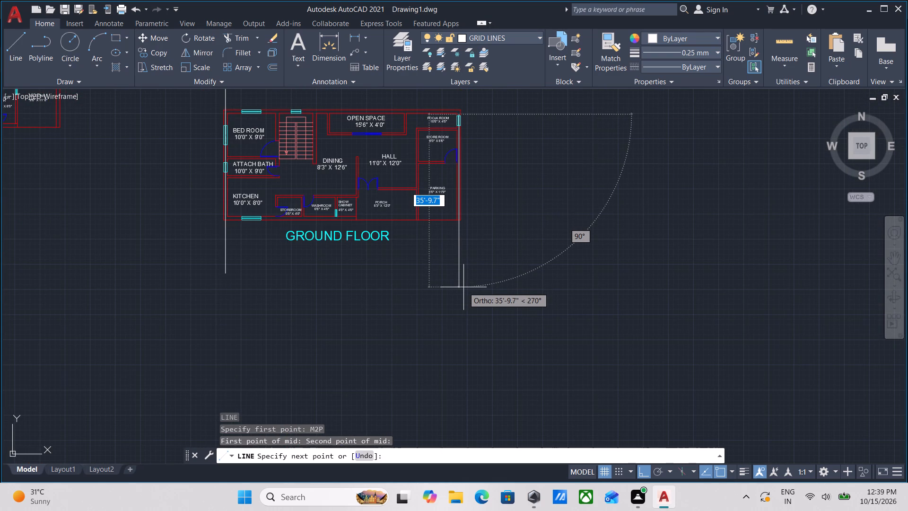
click(463, 287)
key(Escape)
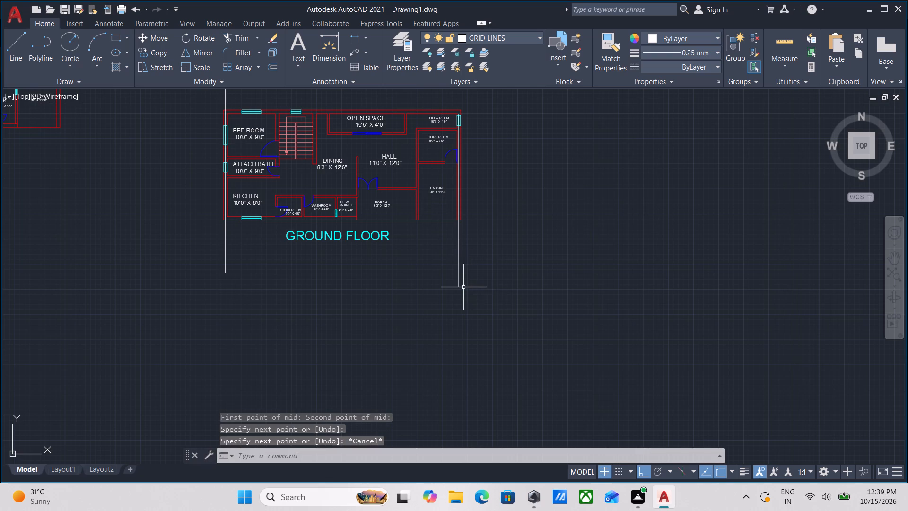
Stretch the upper end of the right wall's grid line straight up beyond the plan's top wall, level with the left grid line's upper end.
scroll(458, 122, up, 2)
middle_drag(458, 129, 455, 198)
scroll(454, 210, up, 3)
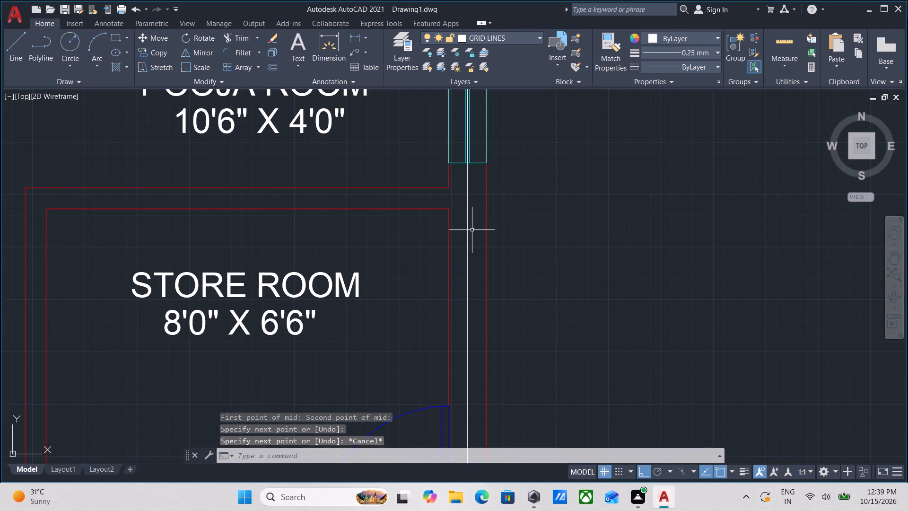
click(472, 230)
click(460, 208)
middle_drag(460, 208, 456, 328)
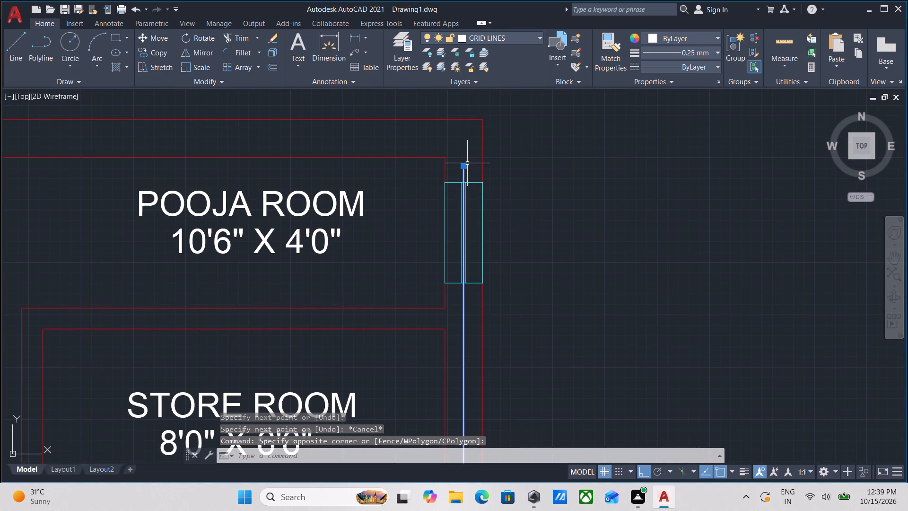
click(463, 168)
scroll(463, 165, down, 2)
middle_drag(462, 175, 460, 206)
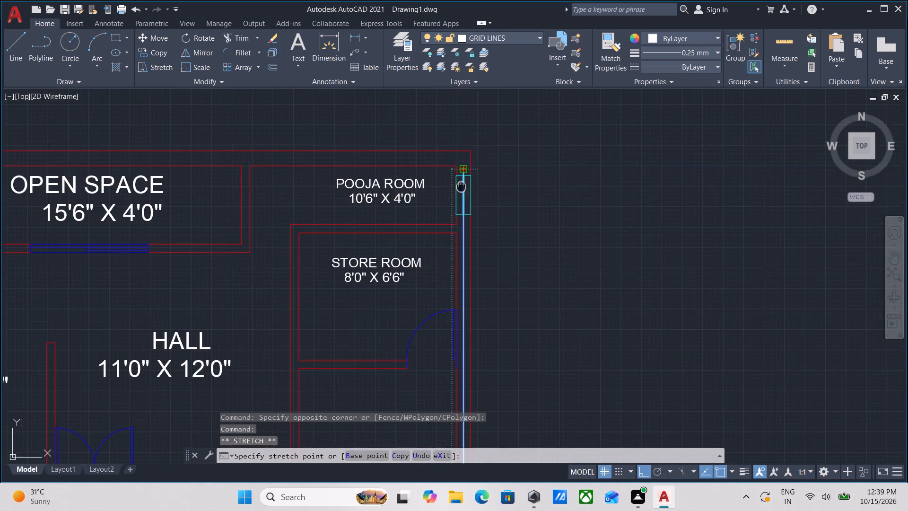
middle_drag(460, 206, 454, 256)
scroll(459, 169, down, 2)
middle_drag(457, 172, 443, 279)
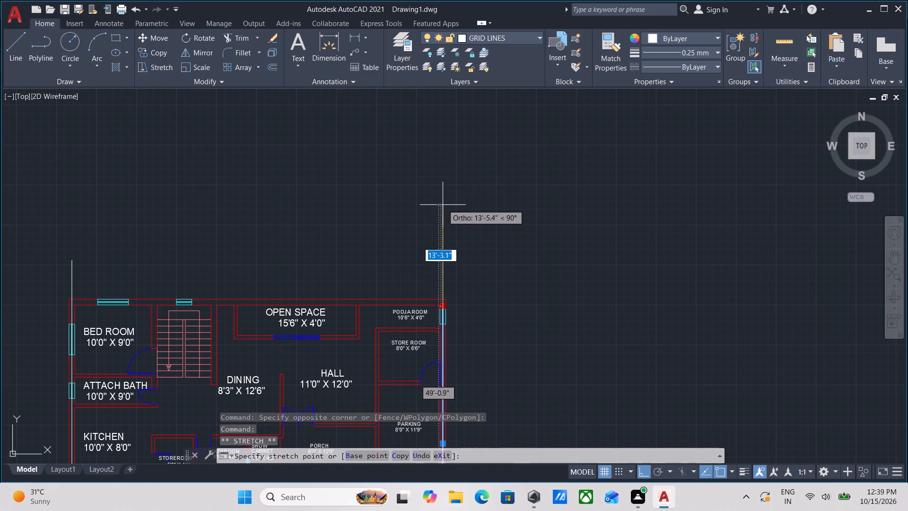
click(434, 260)
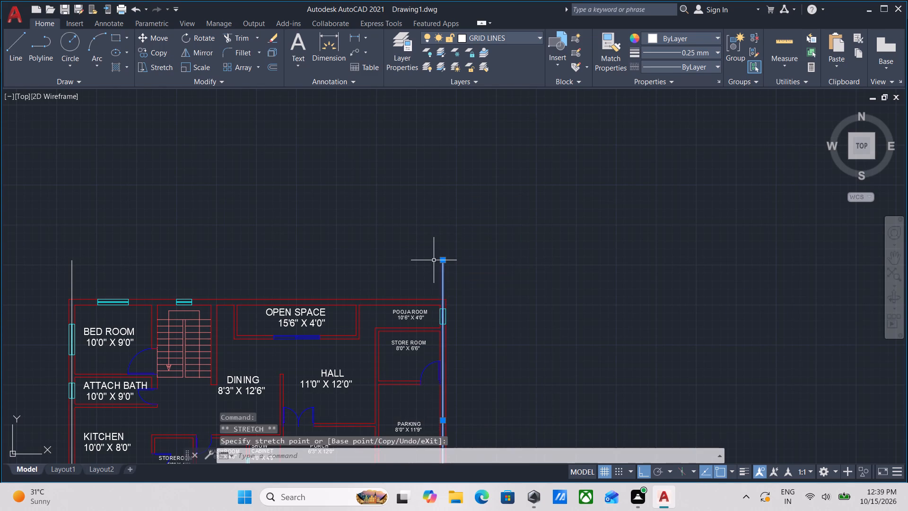
key(Escape)
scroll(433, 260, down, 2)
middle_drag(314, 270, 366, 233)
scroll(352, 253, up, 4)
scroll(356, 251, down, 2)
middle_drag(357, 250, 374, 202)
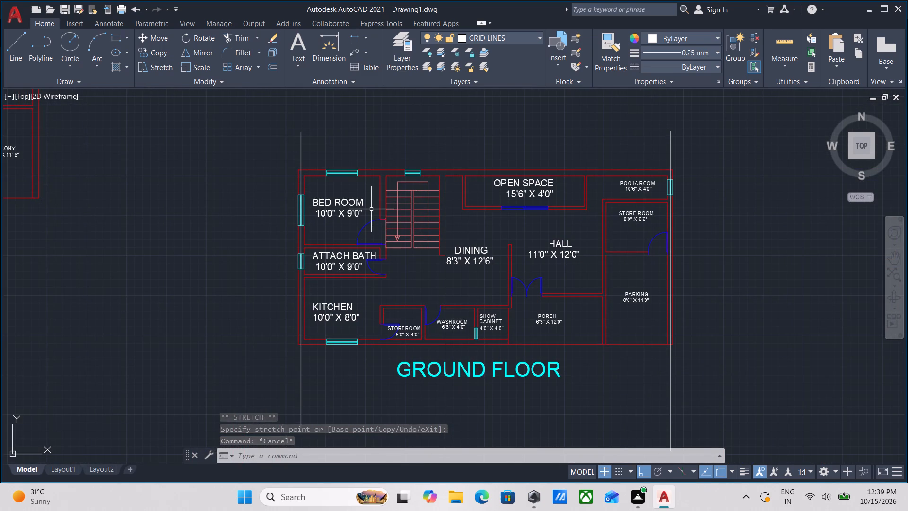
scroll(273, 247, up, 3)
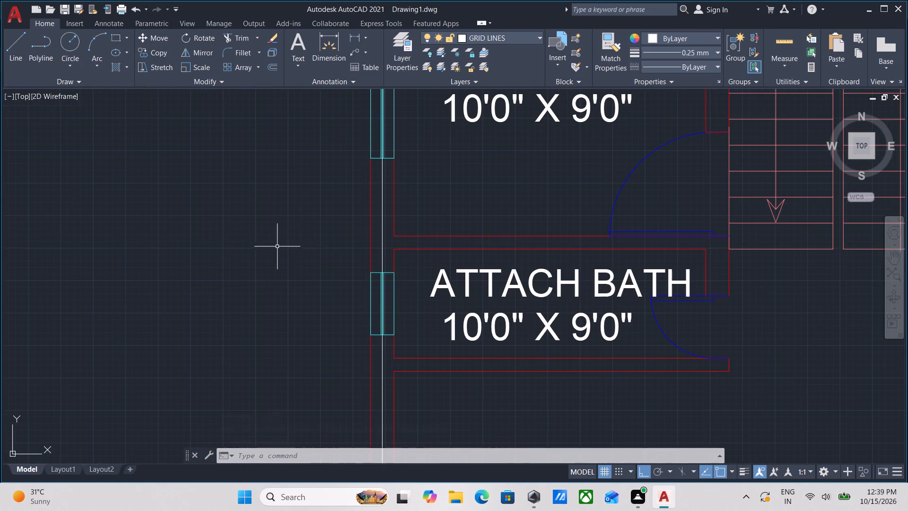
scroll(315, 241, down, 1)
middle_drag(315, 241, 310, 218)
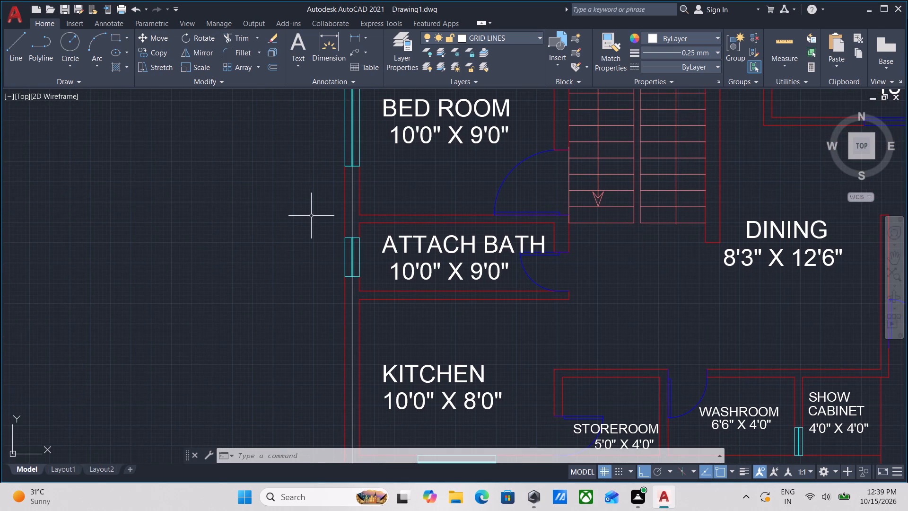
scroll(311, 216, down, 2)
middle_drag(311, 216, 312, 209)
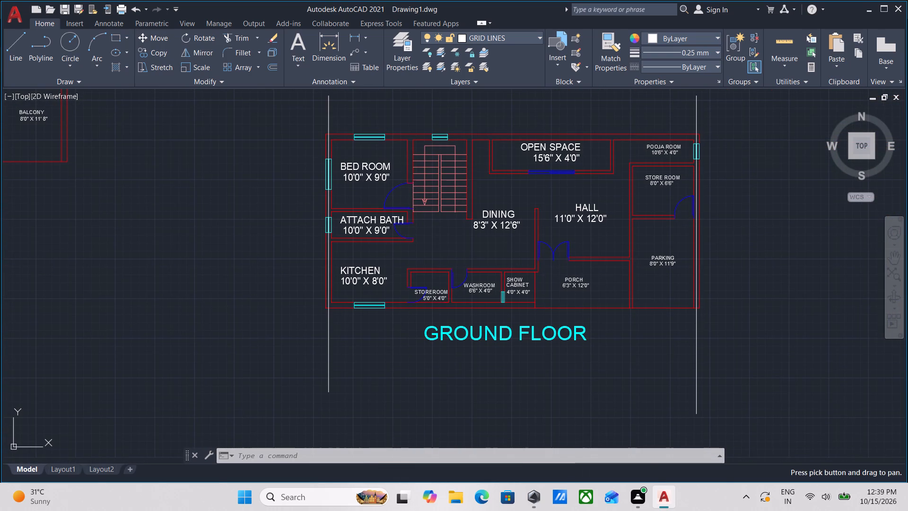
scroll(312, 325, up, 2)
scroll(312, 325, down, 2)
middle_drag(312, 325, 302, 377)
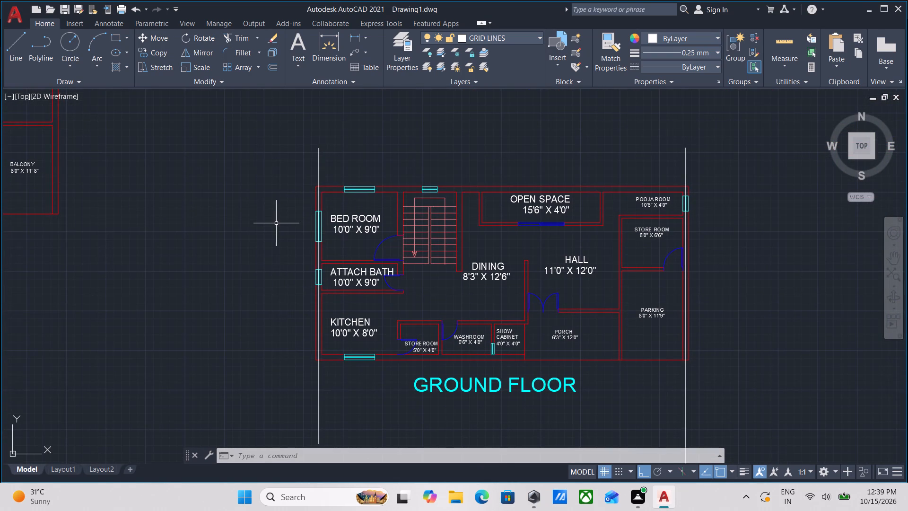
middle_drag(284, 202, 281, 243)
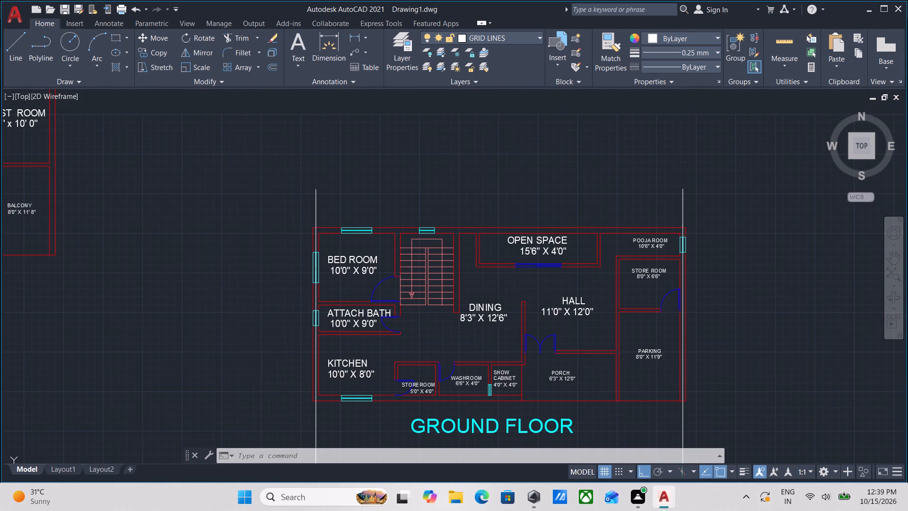
Draw a horizontal line about 56'-9" long from the M2P midpoint between the top outer wall's faces near BED ROOM, past the right outer wall.
key(l)
key(Return)
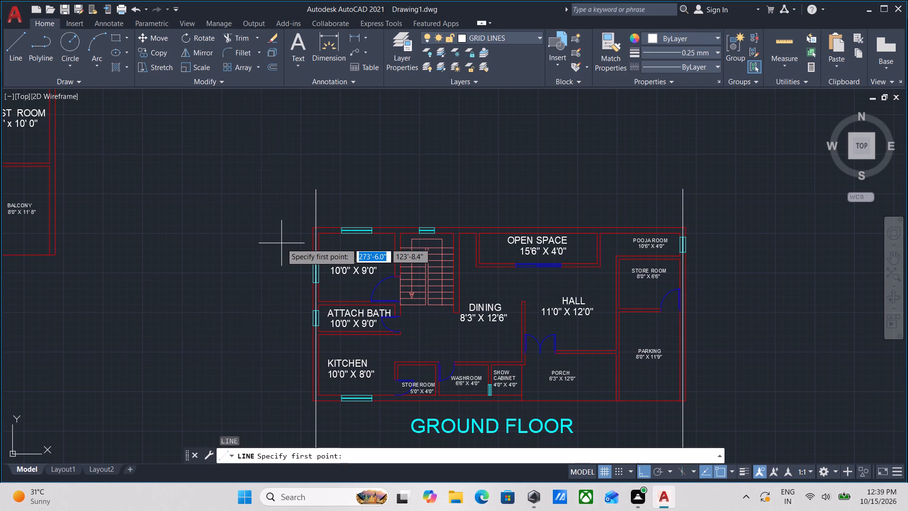
key(m)
key(2)
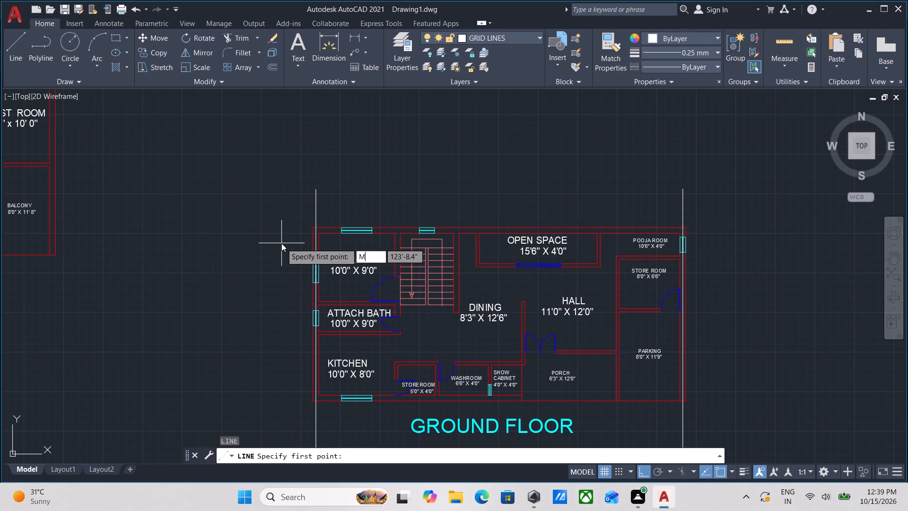
key(p)
key(Return)
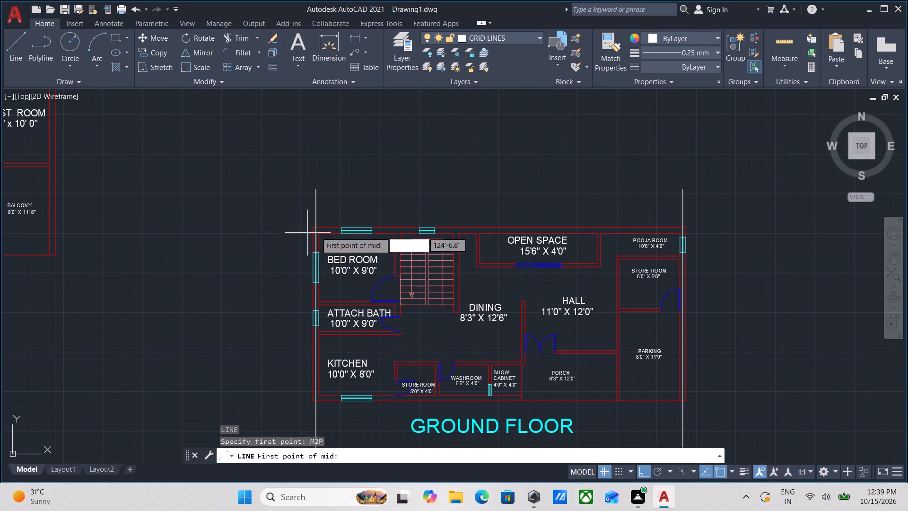
scroll(344, 242, up, 3)
scroll(288, 224, up, 2)
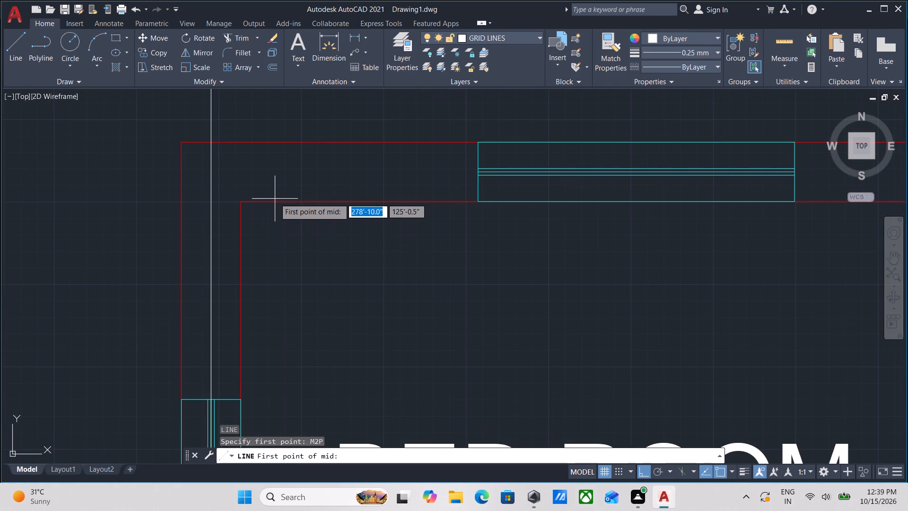
click(275, 198)
click(280, 141)
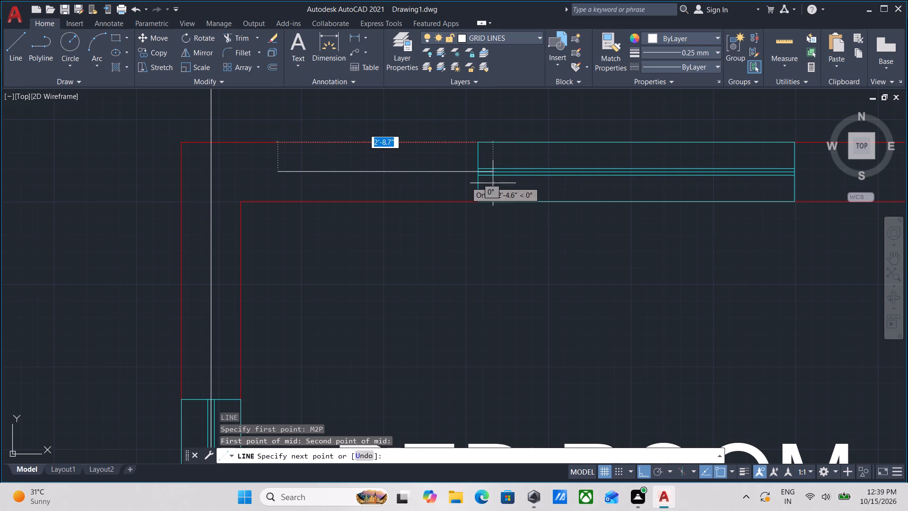
middle_drag(520, 179, 129, 206)
middle_drag(808, 225, 476, 258)
scroll(779, 261, down, 1)
middle_drag(773, 258, 600, 259)
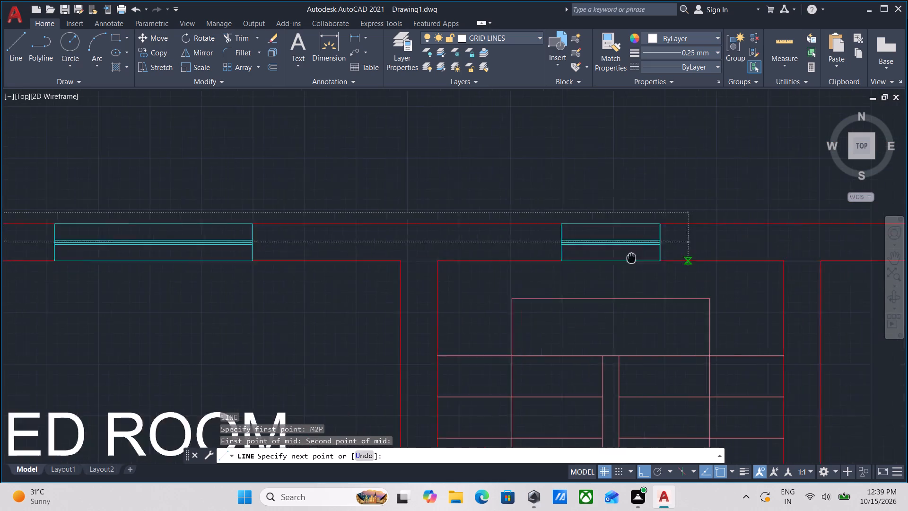
middle_drag(600, 259, 359, 278)
middle_drag(648, 266, 264, 301)
middle_drag(699, 305, 300, 317)
middle_drag(591, 310, 550, 309)
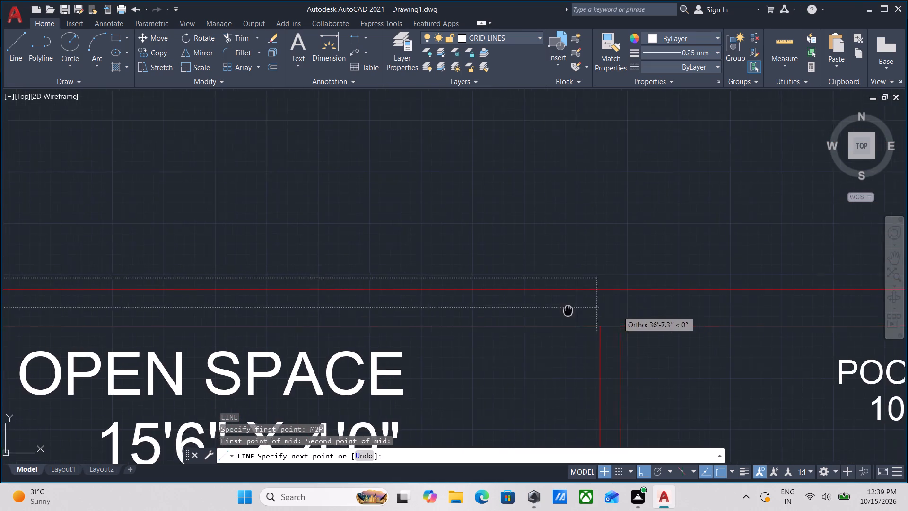
middle_drag(550, 309, 185, 306)
middle_drag(494, 307, 195, 307)
scroll(656, 298, down, 1)
middle_drag(656, 298, 479, 298)
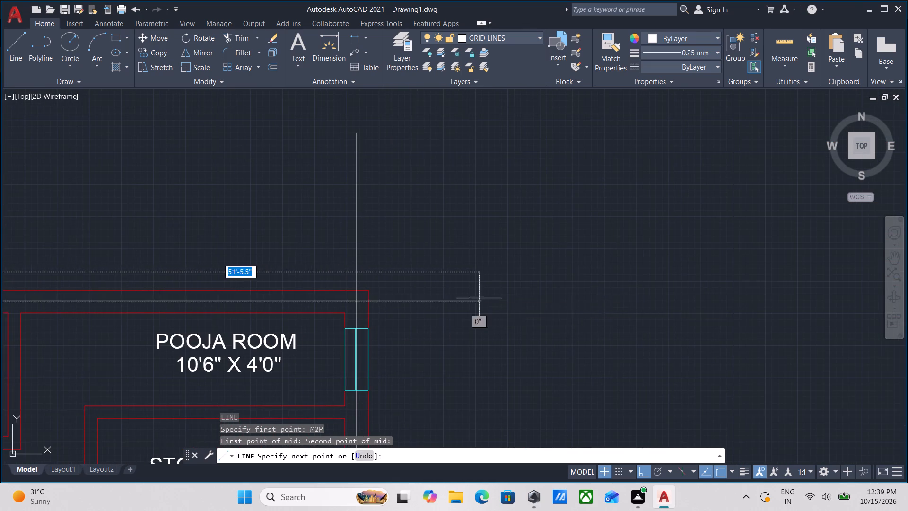
click(643, 293)
scroll(643, 293, down, 1)
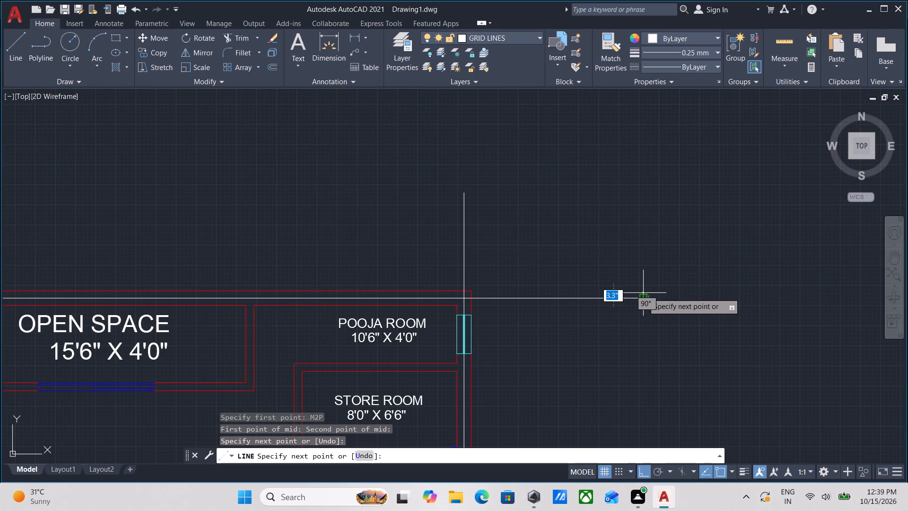
key(Escape)
Stretch the left end of the top wall's grid line about 9'-11" outward, beyond the left outer wall.
scroll(604, 300, down, 3)
middle_drag(343, 294, 533, 296)
scroll(363, 291, up, 3)
scroll(485, 339, up, 2)
click(532, 312)
click(499, 312)
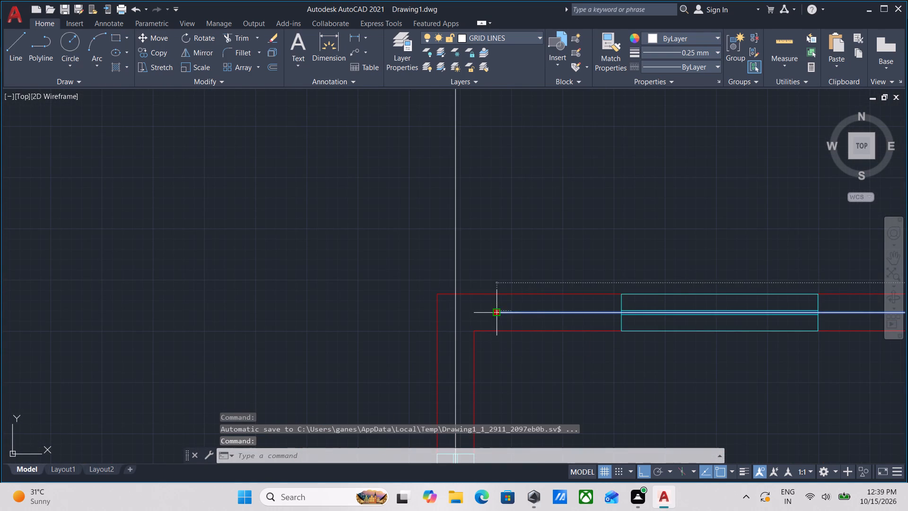
middle_drag(274, 311, 486, 290)
scroll(313, 288, down, 2)
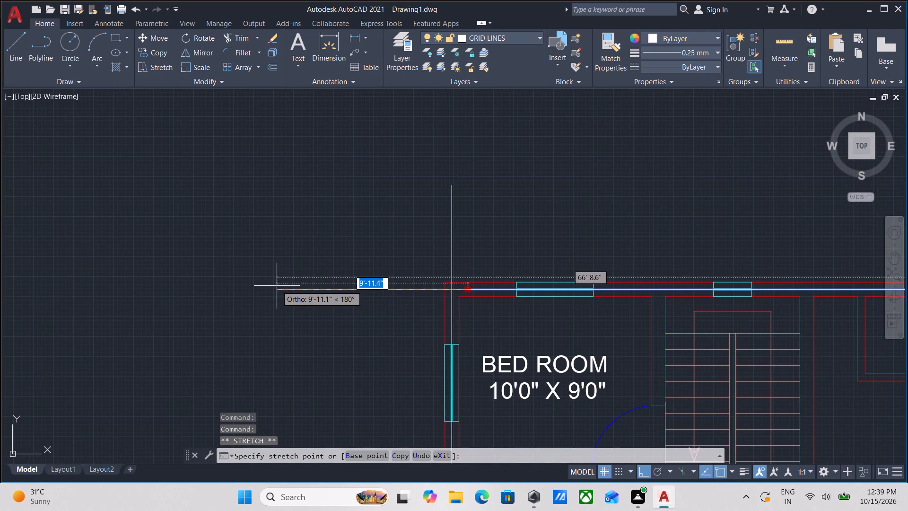
click(276, 286)
key(Escape)
Draw a horizontal line about 65'-1" long from the M2P midpoint between the bottom outer wall's faces near KITCHEN, past the right outer wall.
scroll(292, 291, down, 3)
middle_drag(409, 305, 409, 255)
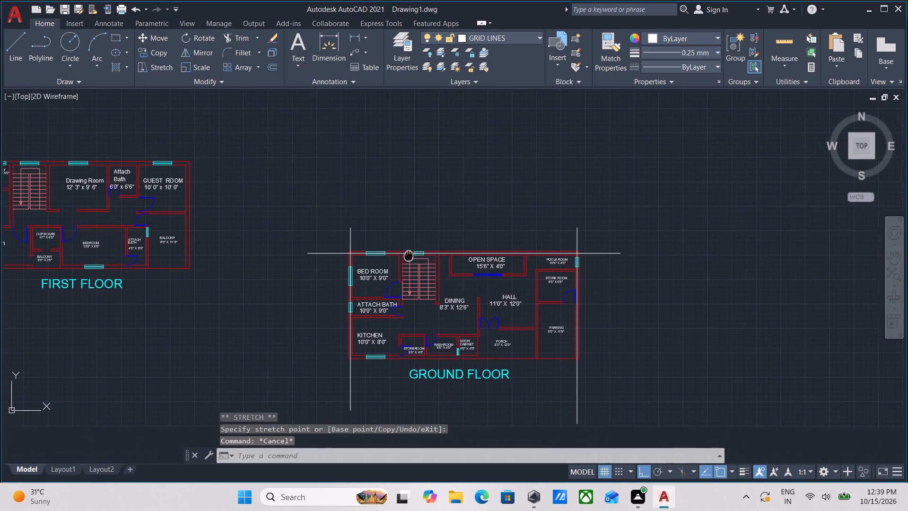
scroll(334, 358, up, 3)
middle_drag(329, 354, 297, 307)
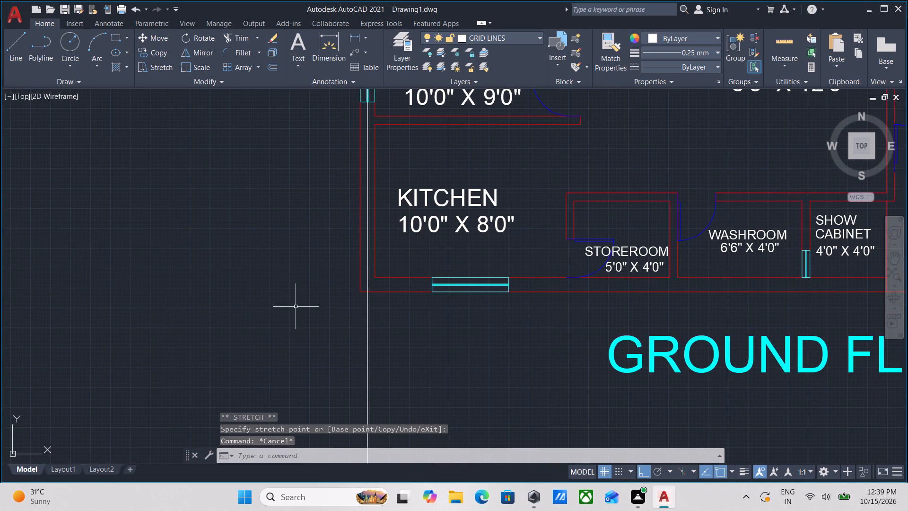
key(l)
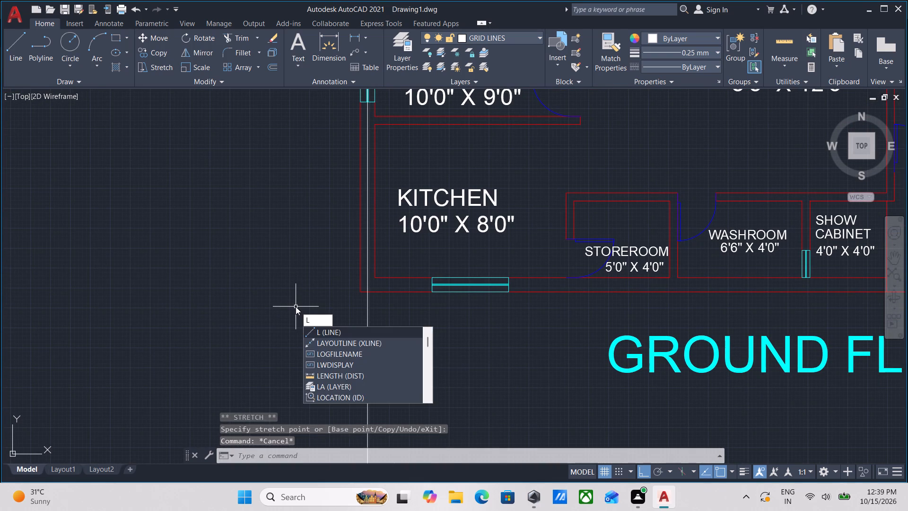
key(Return)
text(M2P)
key(Return)
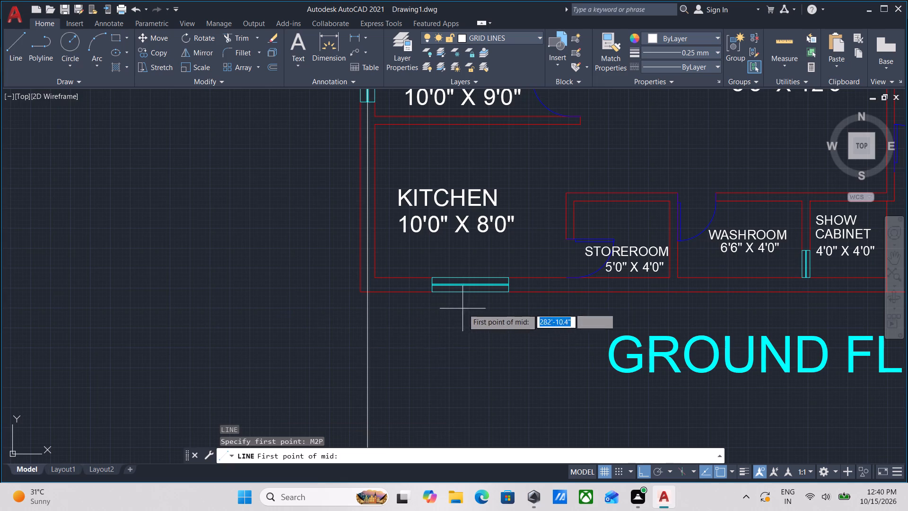
scroll(335, 285, up, 3)
middle_drag(512, 306, 443, 360)
click(477, 370)
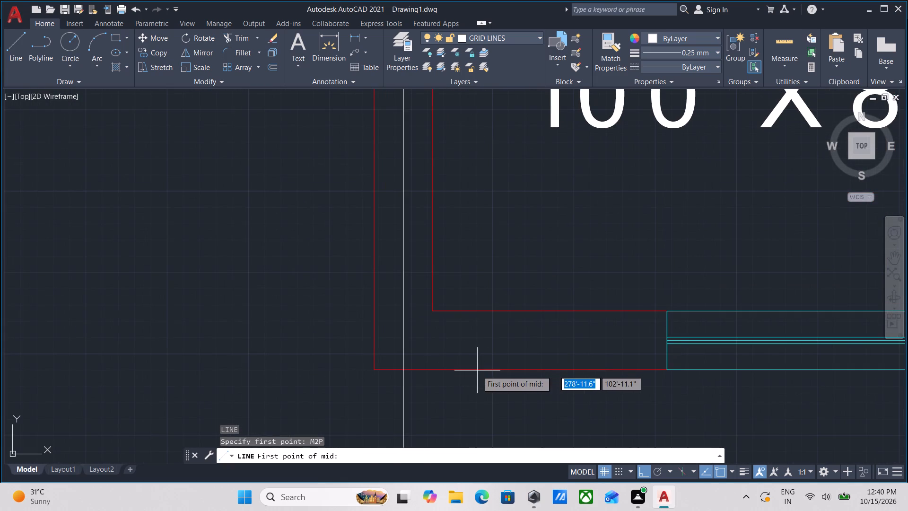
click(480, 311)
middle_drag(579, 330, 217, 330)
middle_drag(864, 337, 432, 344)
scroll(839, 352, down, 2)
middle_drag(838, 352, 499, 354)
middle_drag(769, 344, 484, 348)
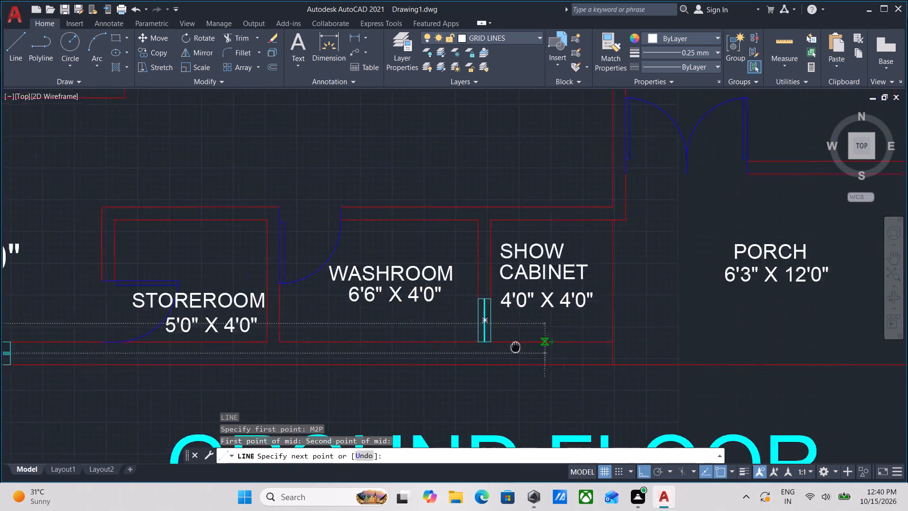
middle_drag(484, 348, 403, 354)
scroll(495, 348, down, 3)
middle_drag(564, 350, 359, 350)
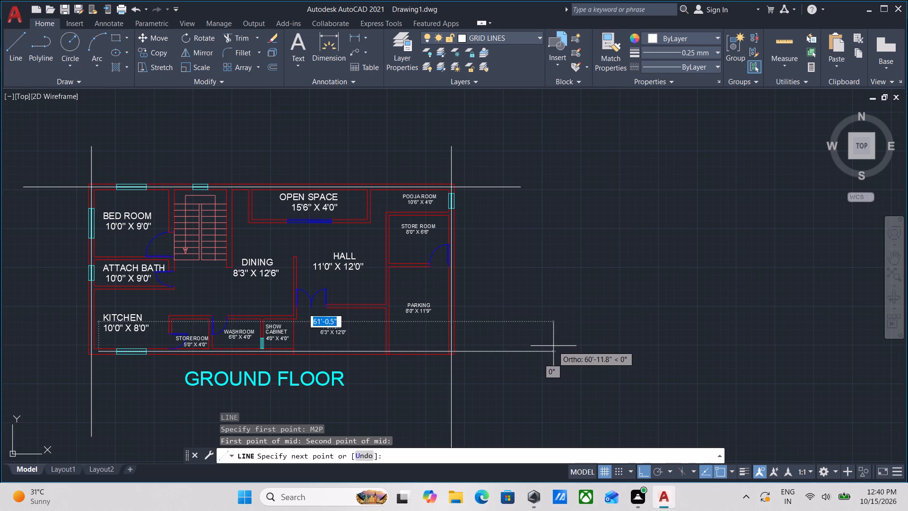
click(584, 346)
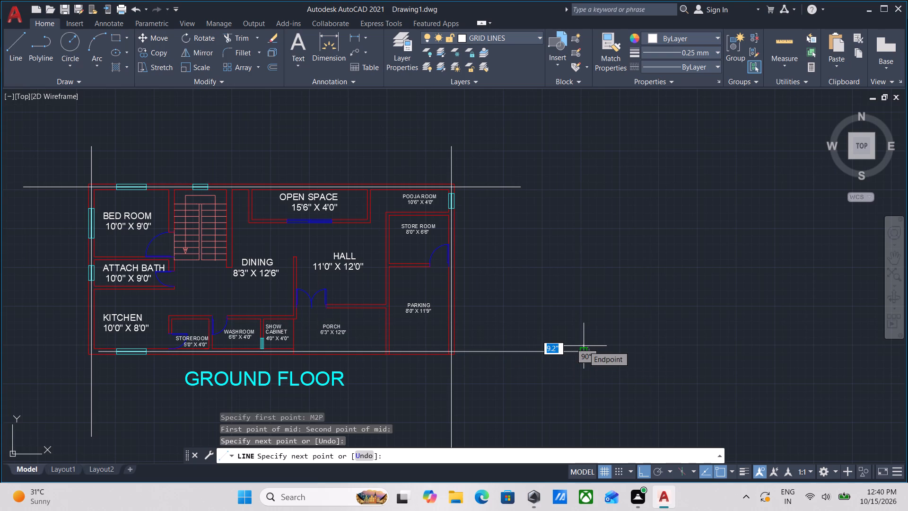
key(Escape)
Stretch the left end of the bottom wall's grid line about 6' outward, beyond the left outer wall.
scroll(57, 358, up, 3)
middle_drag(171, 365, 200, 368)
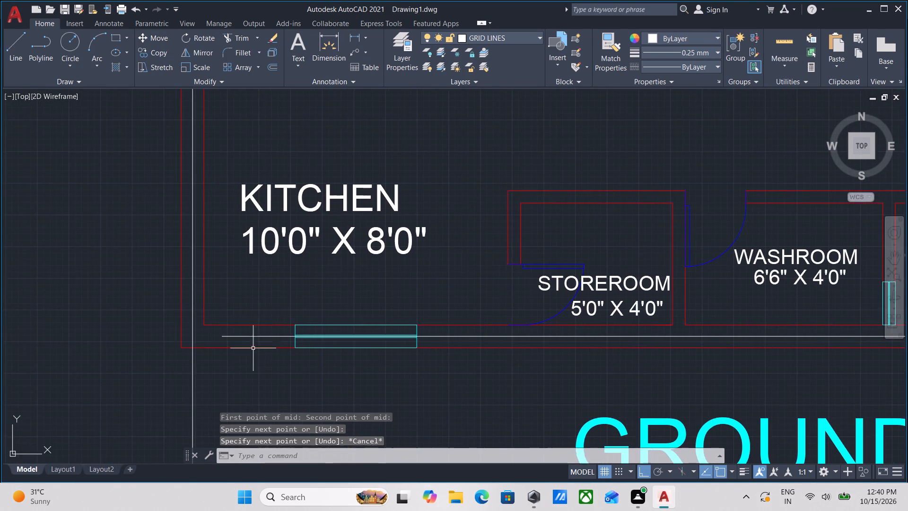
scroll(253, 348, up, 2)
click(252, 339)
click(227, 313)
scroll(177, 314, down, 2)
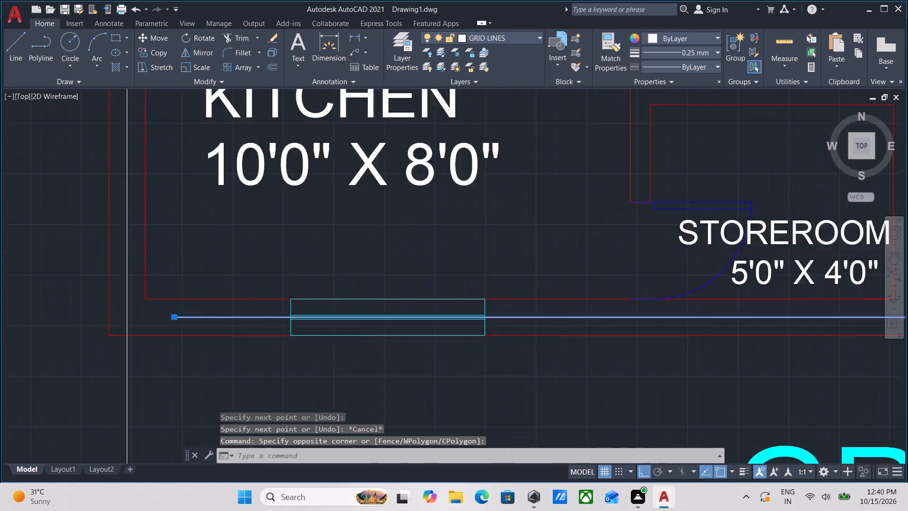
middle_drag(188, 318, 308, 326)
click(295, 323)
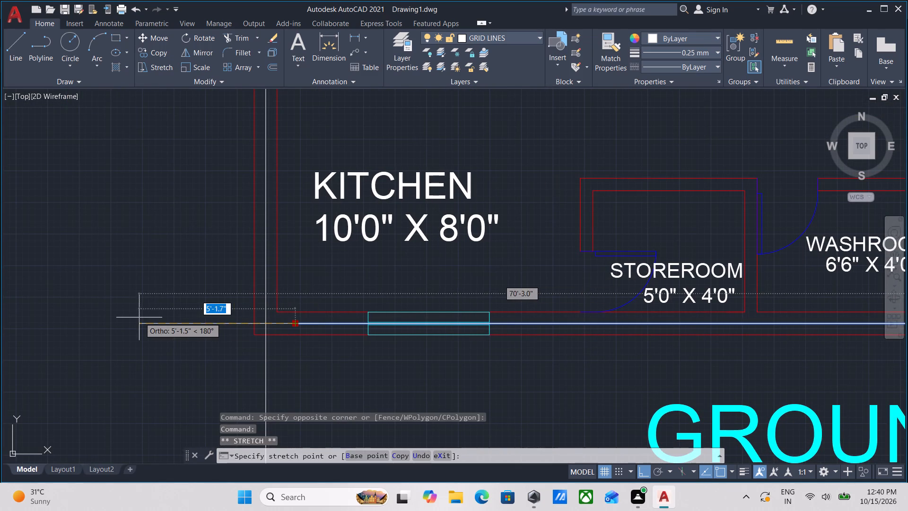
click(108, 317)
key(Escape)
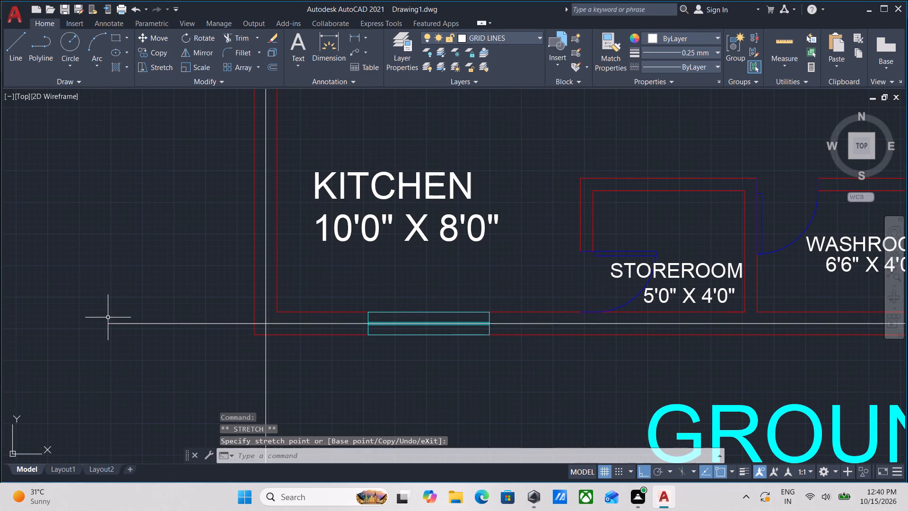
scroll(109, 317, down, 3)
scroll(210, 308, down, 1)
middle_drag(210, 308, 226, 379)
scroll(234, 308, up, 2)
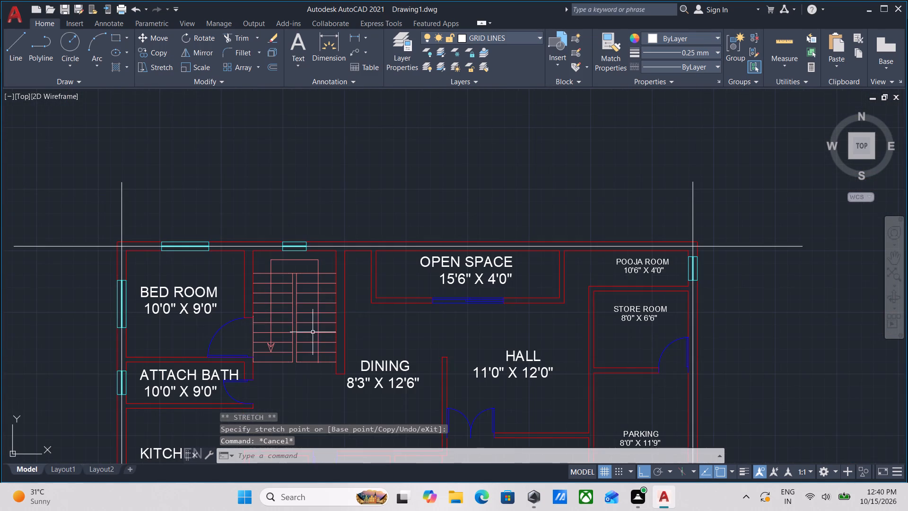
Examine the ground floor copy's four outer grid lines and the interior walls that still lack grid lines.
middle_drag(362, 310, 353, 242)
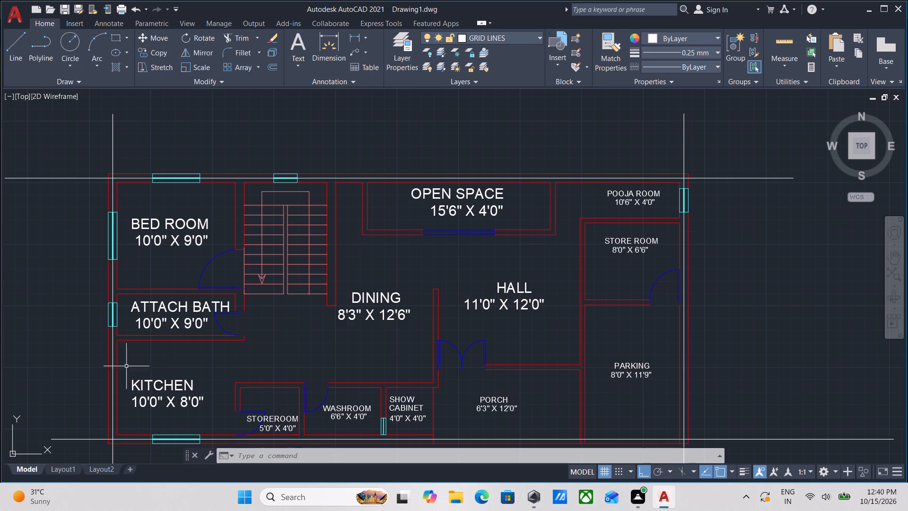
scroll(306, 383, down, 2)
middle_drag(313, 378, 348, 322)
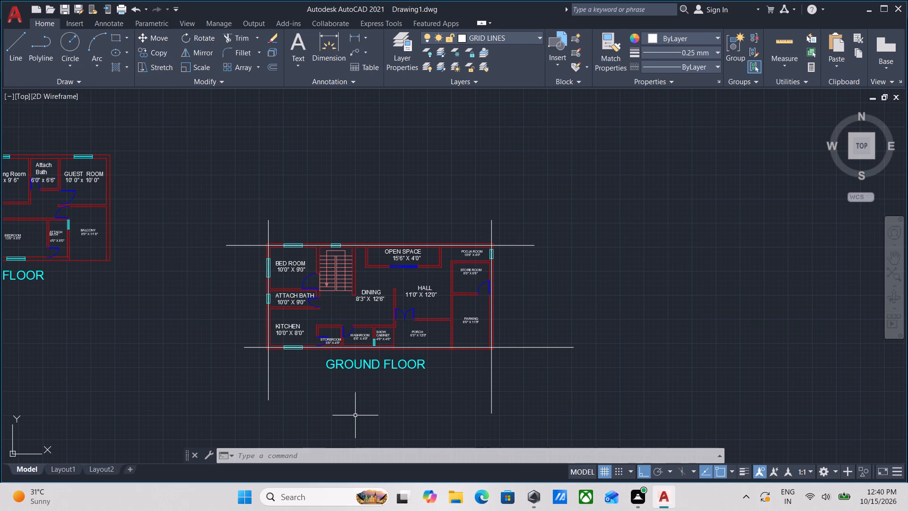
scroll(357, 430, up, 1)
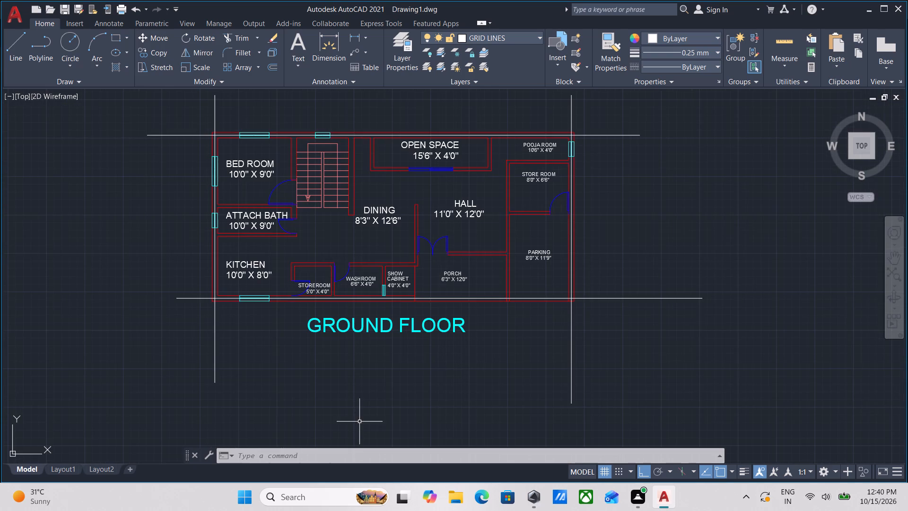
middle_drag(360, 422, 340, 481)
middle_drag(407, 457, 409, 414)
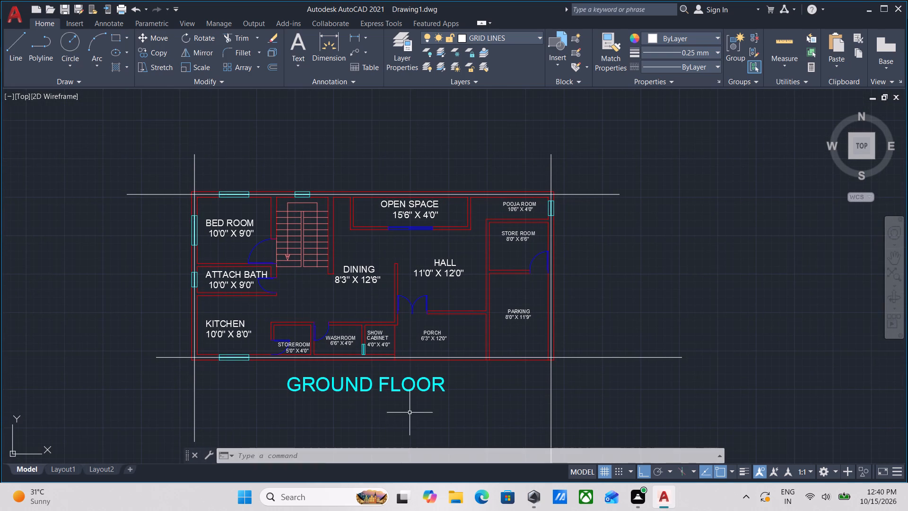
middle_drag(469, 408, 450, 440)
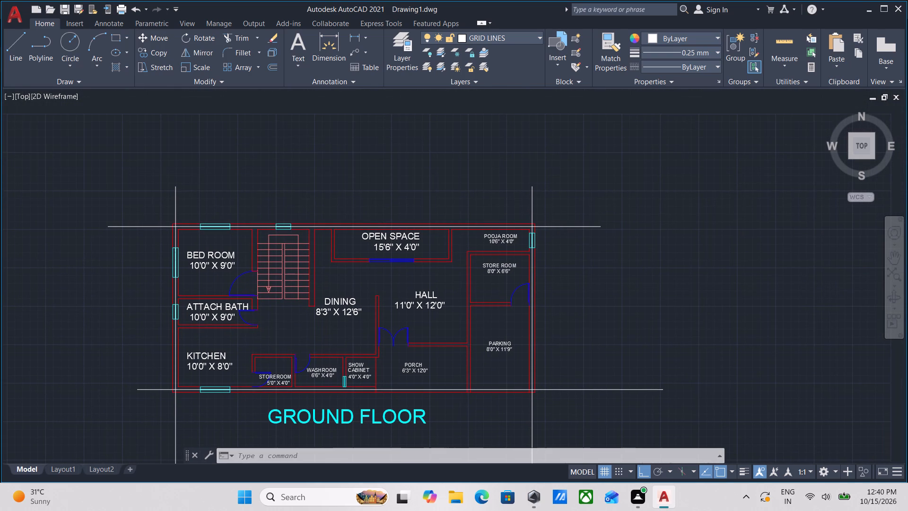
scroll(450, 425, up, 1)
middle_drag(453, 420, 455, 461)
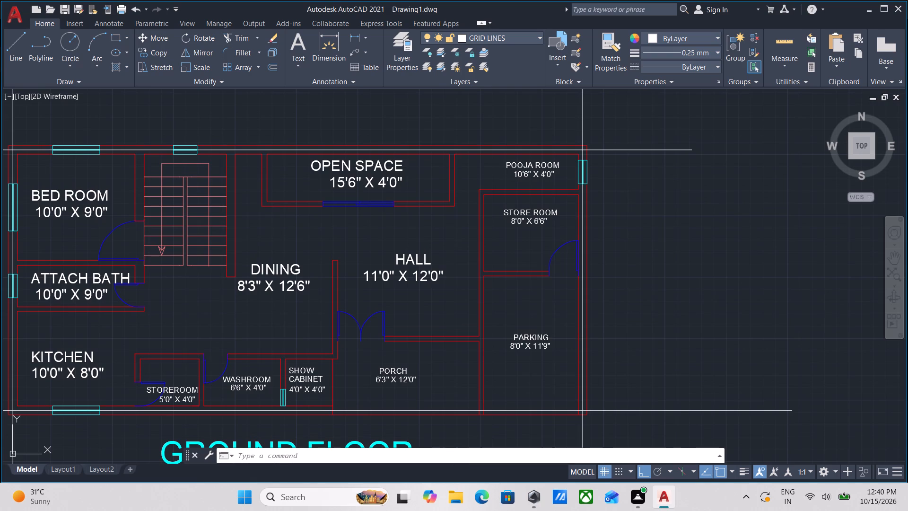
scroll(458, 452, down, 1)
middle_drag(458, 452, 484, 419)
scroll(449, 294, down, 1)
middle_drag(449, 294, 449, 310)
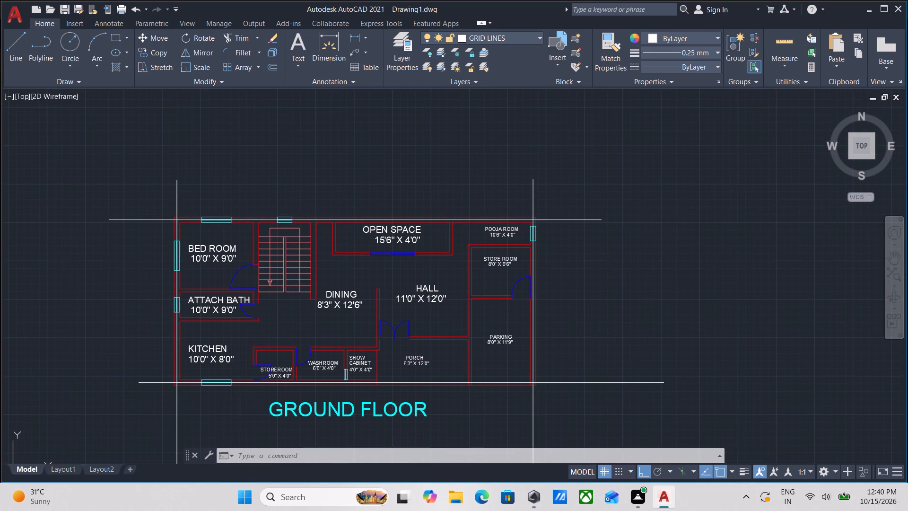
Draw a vertical line from the M2P midpoint between the PORCH–PARKING wall's faces near its lower end, up past the top outer wall.
key(l)
key(Return)
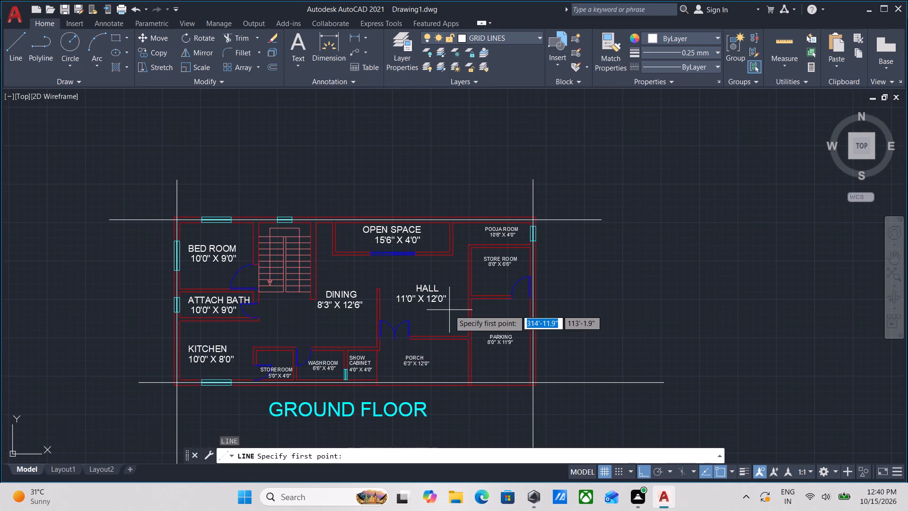
text(M2P)
key(Return)
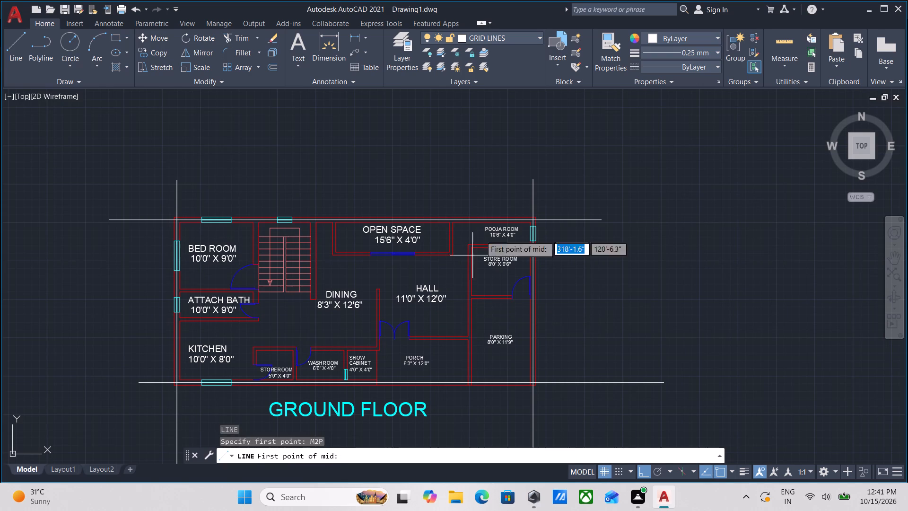
scroll(227, 222, up, 1)
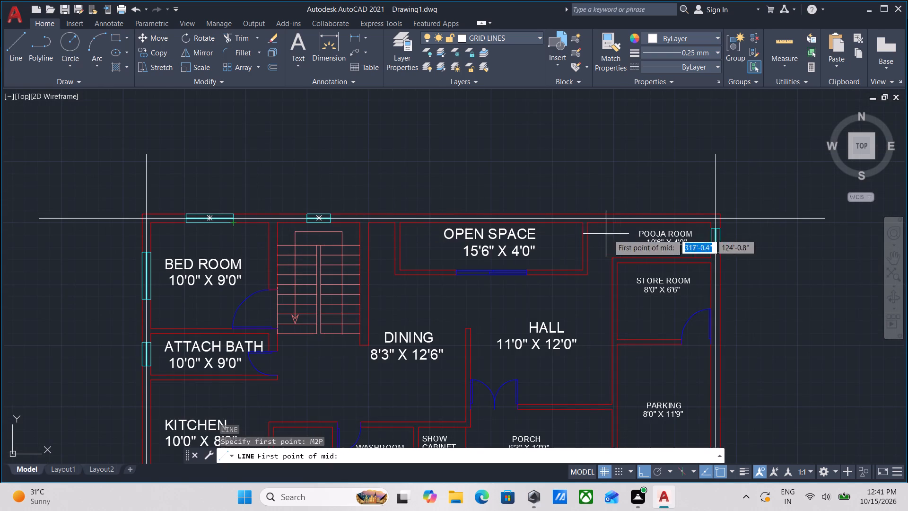
middle_drag(633, 219, 654, 180)
scroll(609, 273, down, 1)
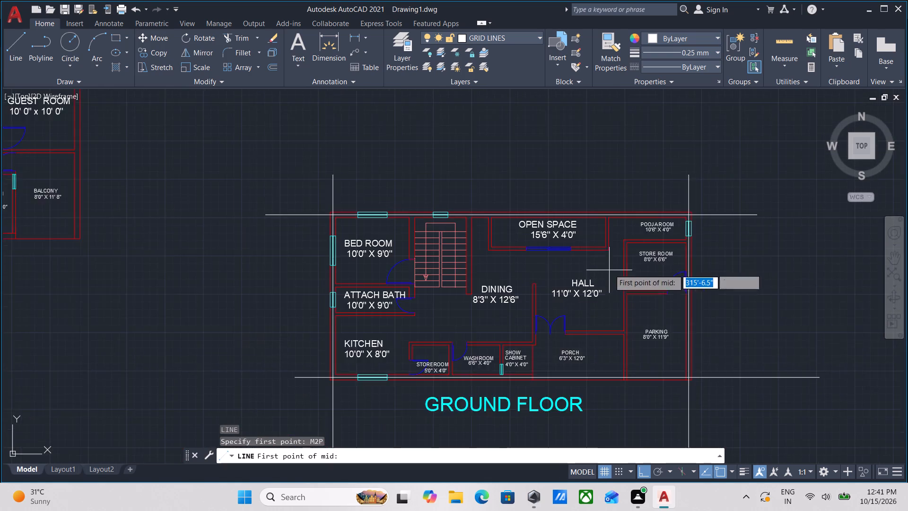
middle_drag(609, 264, 615, 199)
scroll(640, 309, up, 3)
scroll(595, 253, down, 2)
middle_drag(594, 253, 591, 275)
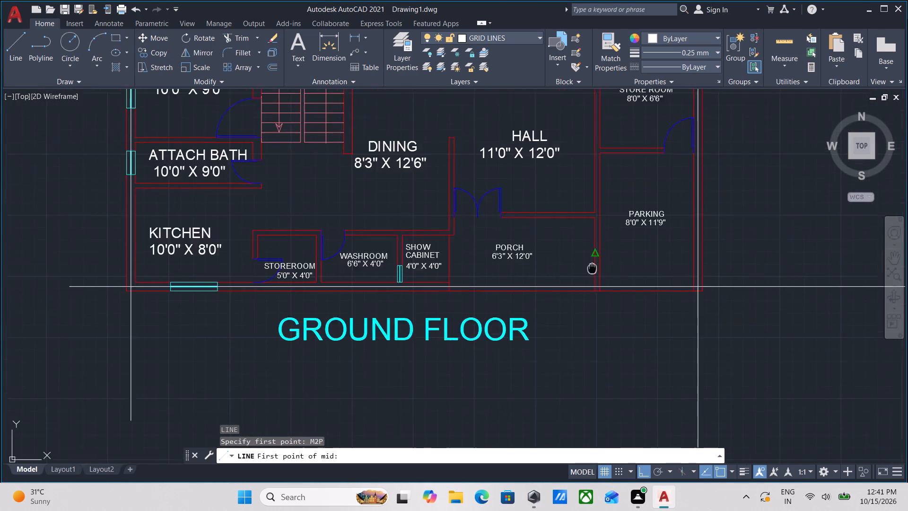
middle_drag(591, 275, 560, 415)
middle_drag(541, 254, 530, 339)
scroll(525, 259, up, 3)
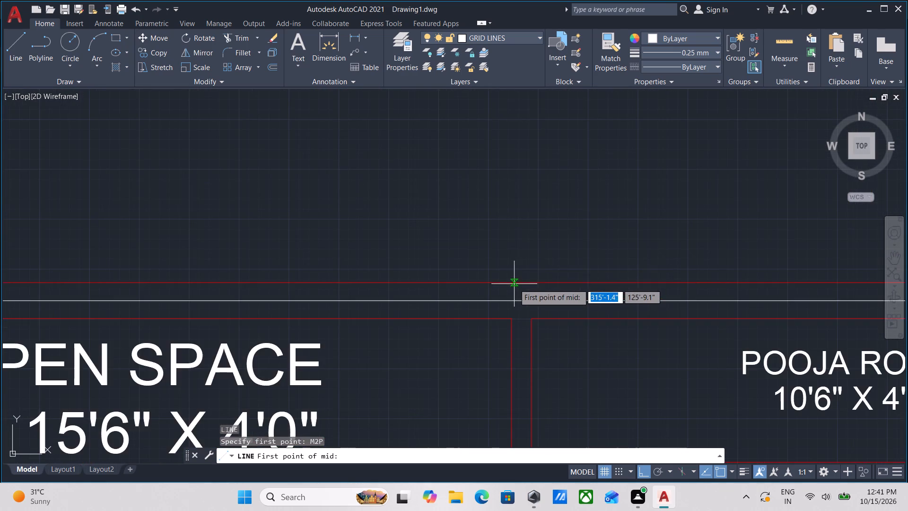
scroll(514, 284, down, 2)
middle_drag(514, 284, 610, 208)
scroll(475, 284, down, 1)
middle_drag(475, 284, 627, 200)
middle_drag(493, 303, 577, 200)
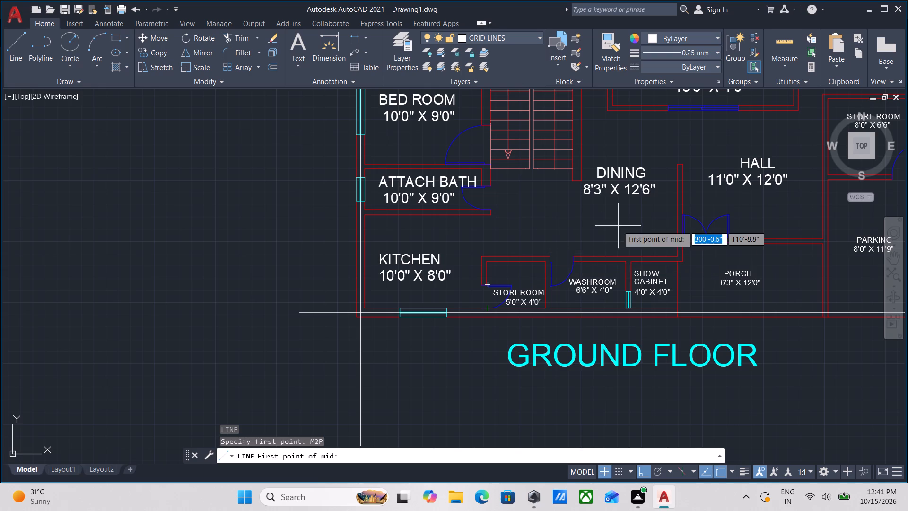
scroll(618, 226, down, 1)
middle_drag(618, 226, 482, 325)
middle_drag(554, 256, 484, 340)
scroll(515, 291, up, 4)
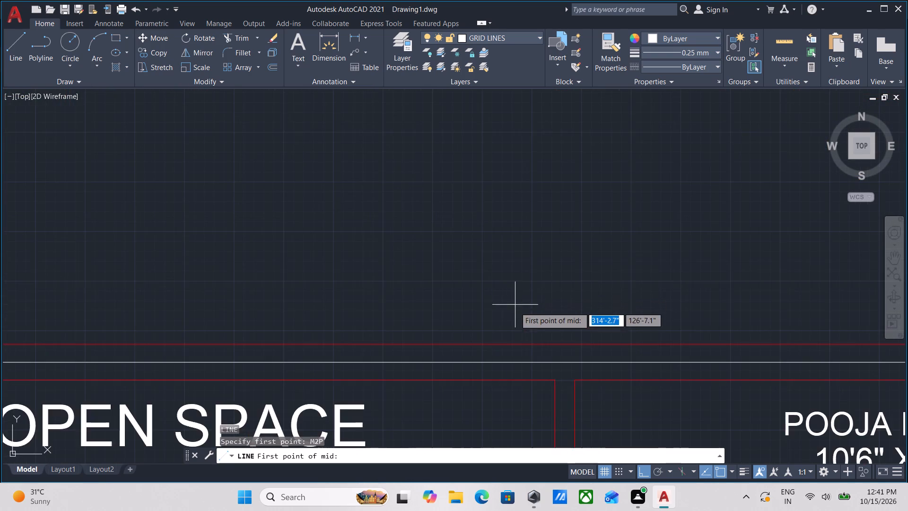
scroll(523, 317, down, 1)
middle_drag(523, 317, 551, 255)
scroll(584, 310, down, 2)
middle_drag(585, 310, 525, 258)
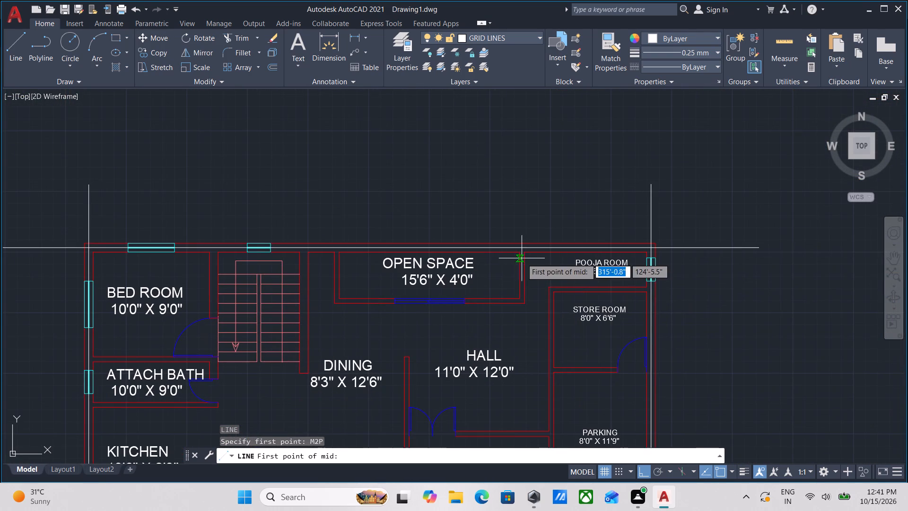
middle_drag(577, 314, 574, 189)
middle_drag(562, 310, 567, 246)
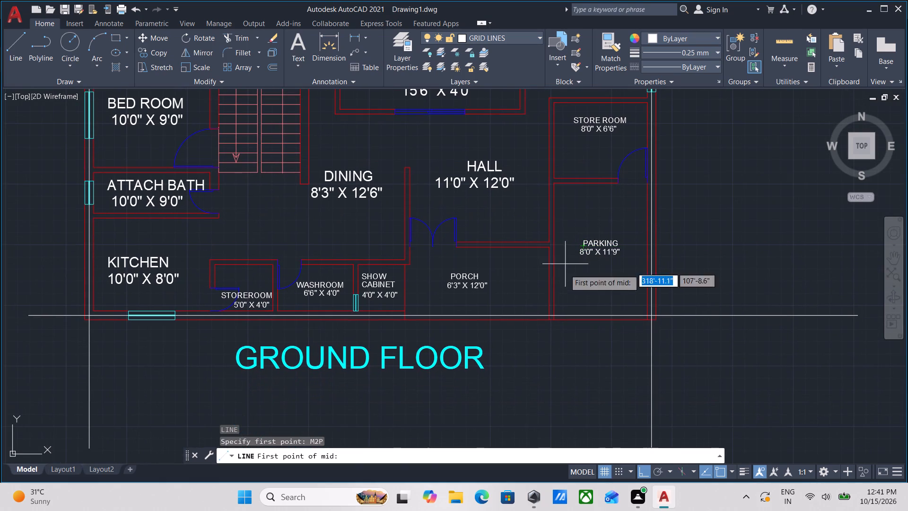
scroll(554, 312, up, 2)
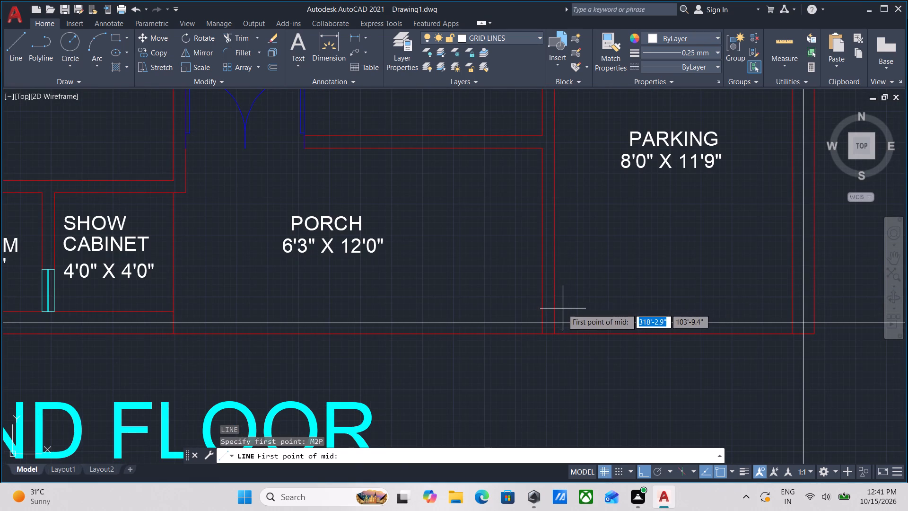
scroll(555, 304, down, 1)
middle_drag(555, 304, 555, 323)
scroll(555, 307, down, 1)
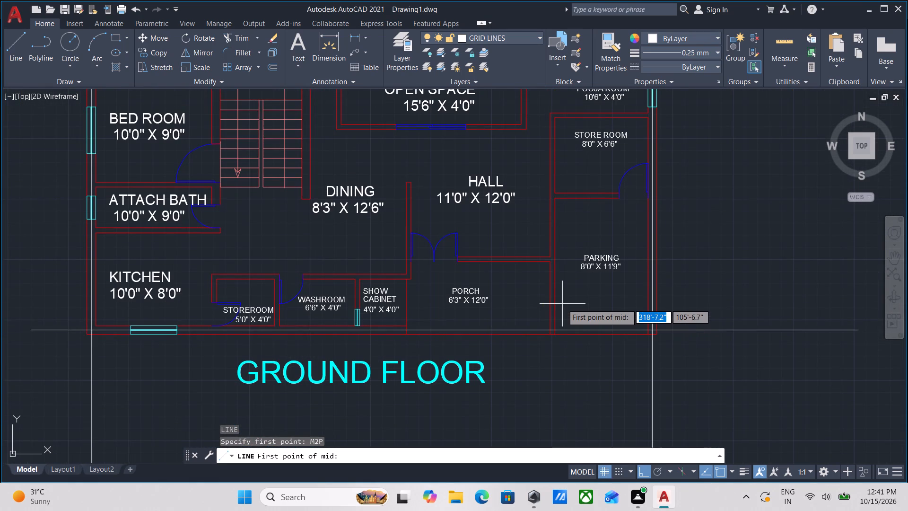
scroll(562, 304, up, 1)
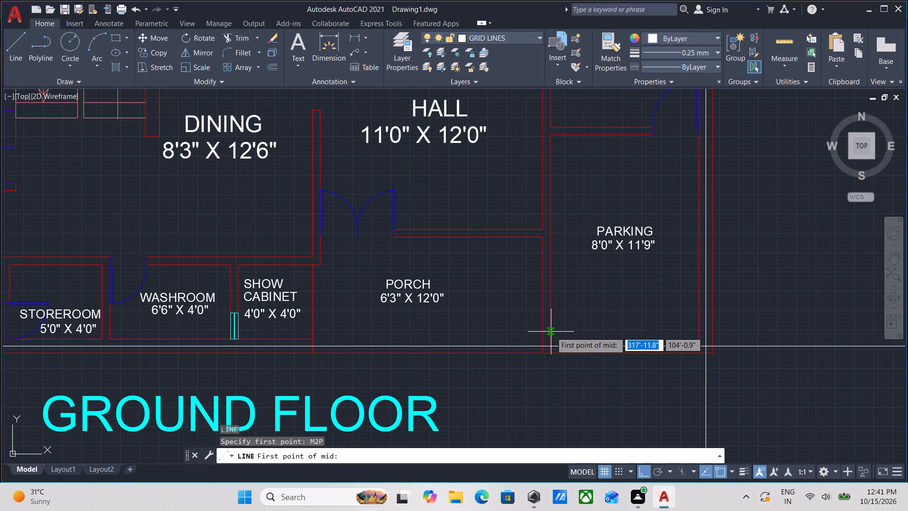
scroll(551, 333, up, 3)
click(549, 337)
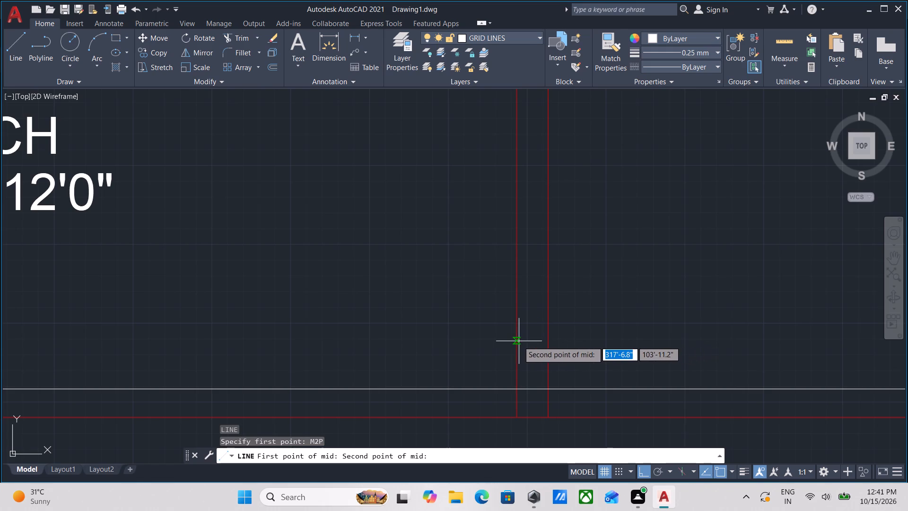
click(518, 341)
scroll(533, 254, down, 2)
middle_drag(533, 267, 521, 473)
scroll(528, 202, down, 2)
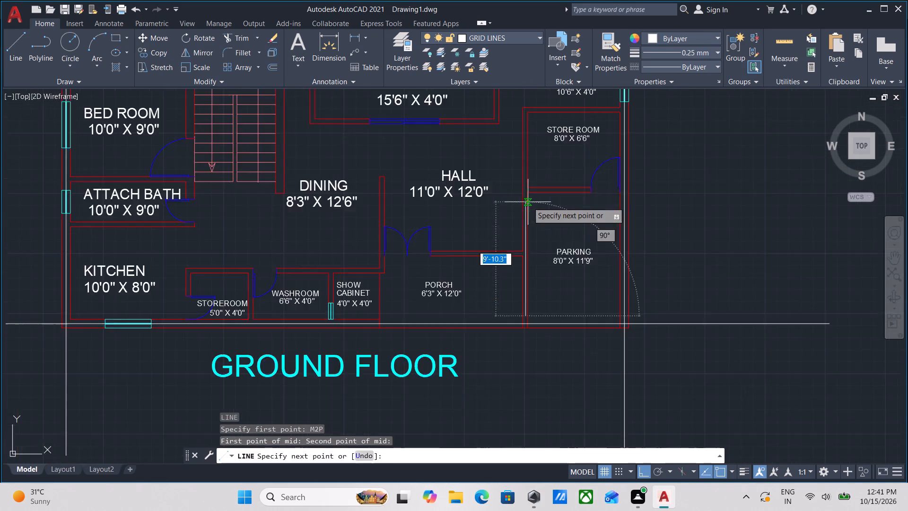
middle_drag(523, 230, 511, 412)
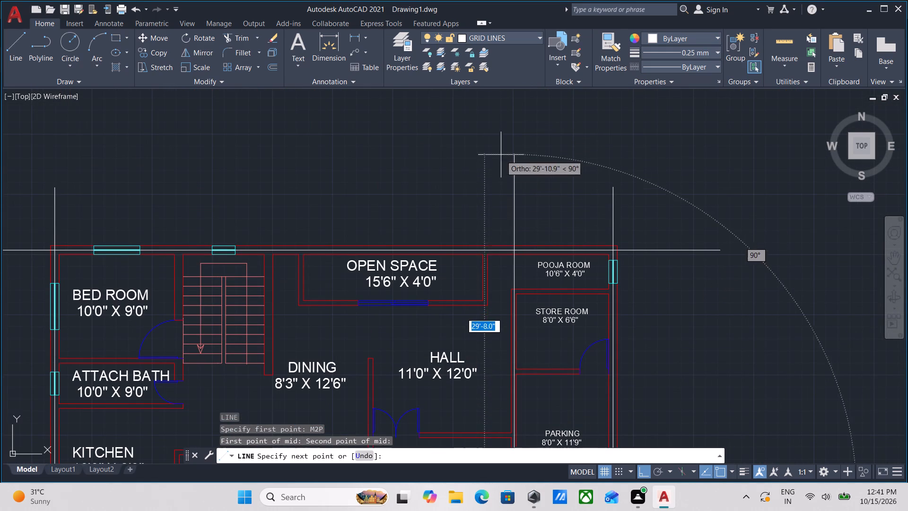
click(500, 185)
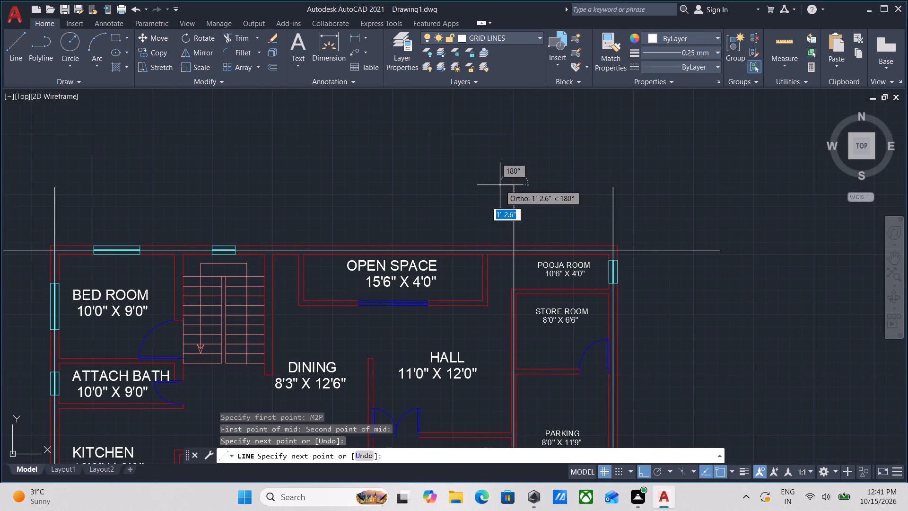
key(Escape)
Stretch the lower end of the PORCH–PARKING wall's grid line down past the bottom outer wall, beyond the GROUND FLOOR title.
scroll(500, 185, down, 2)
middle_drag(507, 273, 504, 234)
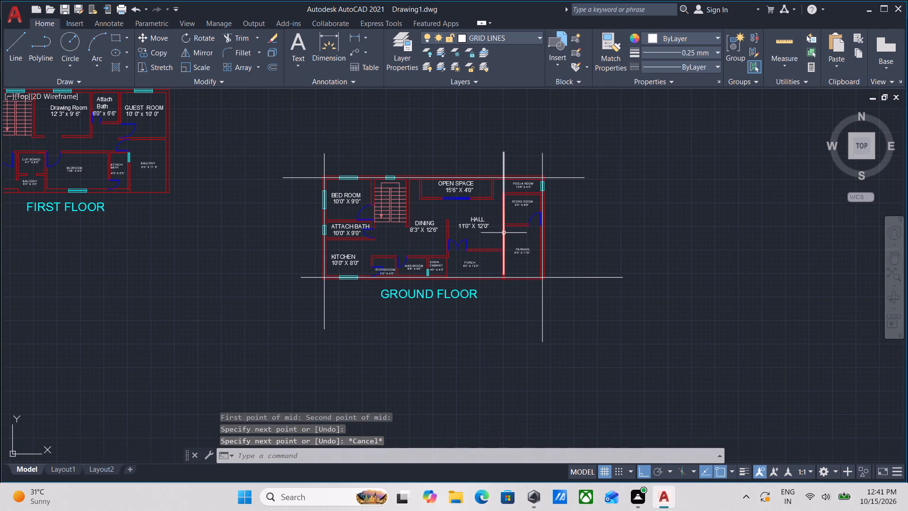
scroll(501, 276, up, 7)
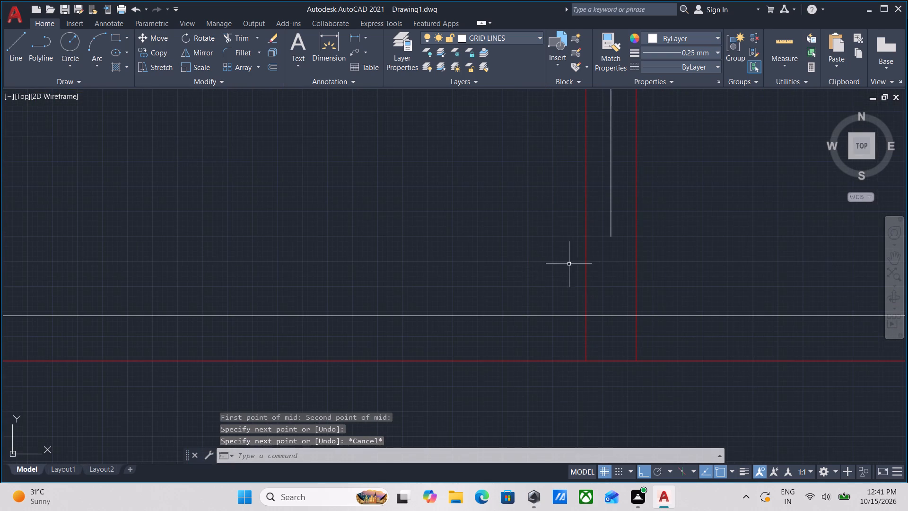
click(617, 260)
click(599, 205)
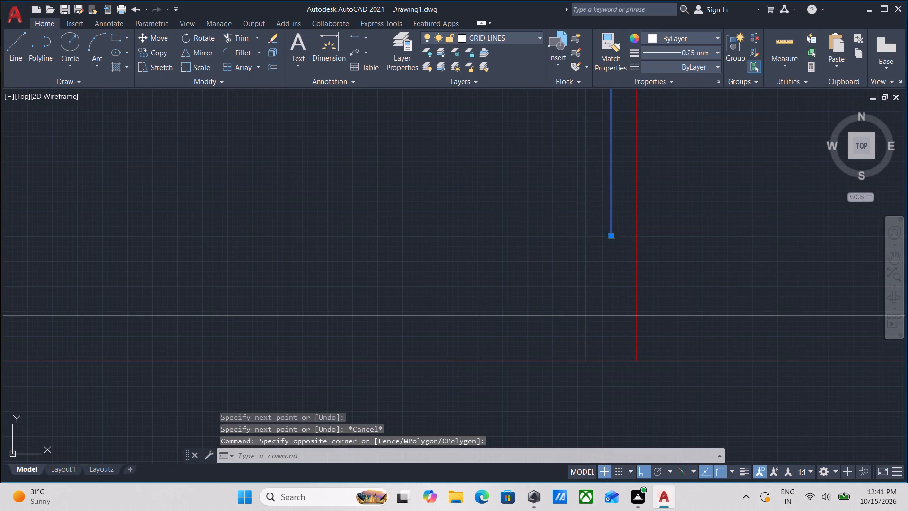
click(611, 238)
scroll(610, 363, down, 1)
middle_drag(610, 363, 585, 201)
scroll(590, 294, down, 3)
scroll(588, 352, down, 2)
middle_drag(586, 343, 592, 248)
click(597, 326)
key(Escape)
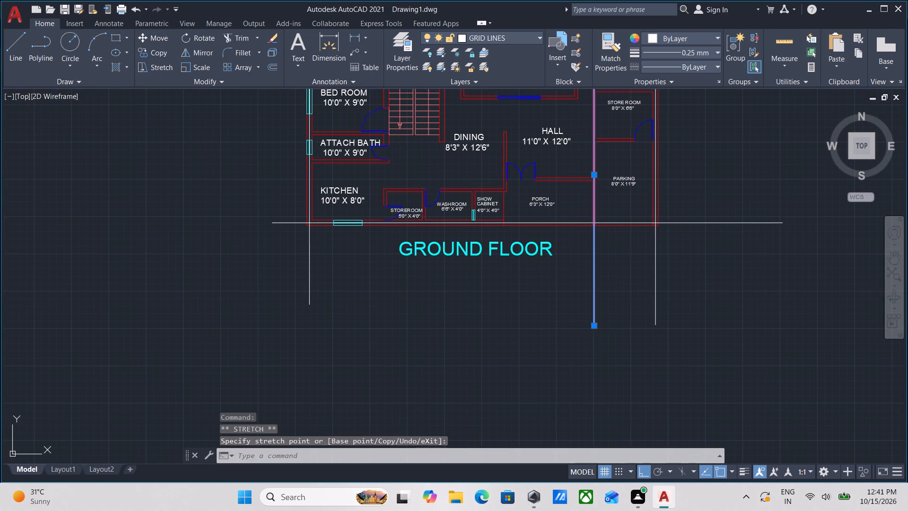
Examine the ground floor copy's interior walls around the staircase, BED ROOM, DINING and HALL for the next grid line.
scroll(438, 217, down, 2)
middle_drag(438, 219, 449, 267)
scroll(446, 222, up, 3)
scroll(437, 252, down, 1)
middle_drag(437, 252, 440, 225)
scroll(418, 231, up, 2)
scroll(418, 231, down, 2)
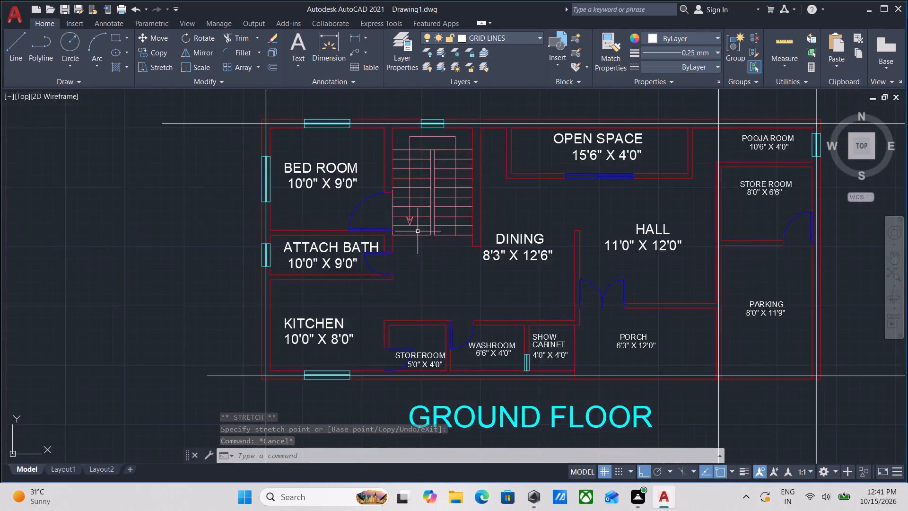
middle_drag(418, 231, 415, 225)
scroll(467, 186, up, 3)
scroll(470, 185, down, 1)
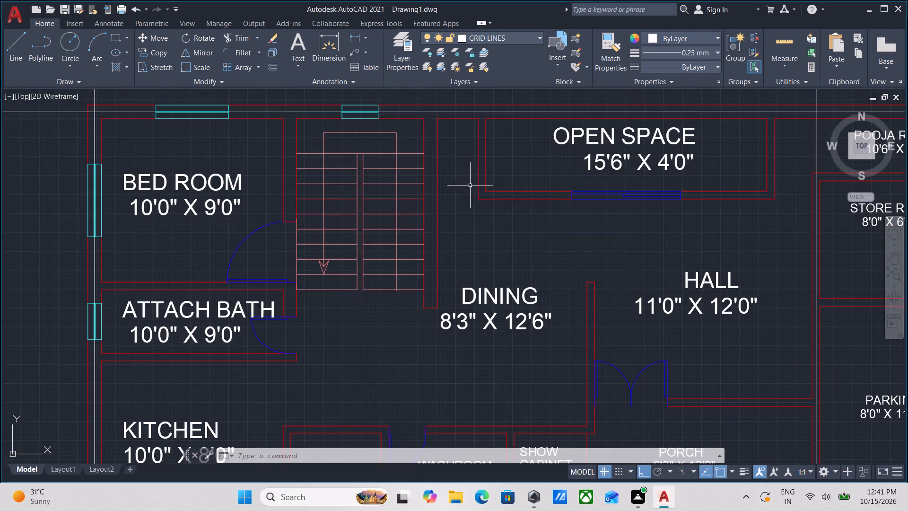
scroll(470, 185, down, 1)
middle_drag(477, 194, 416, 227)
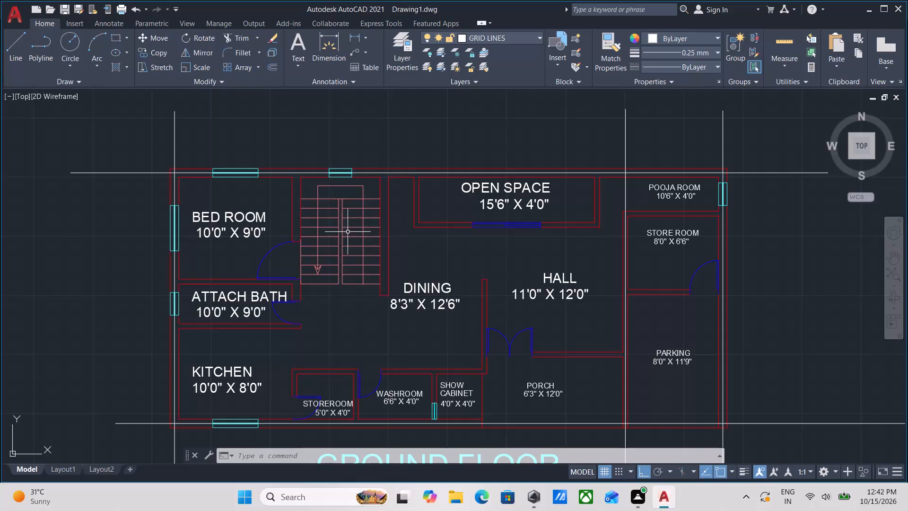
scroll(337, 234, down, 2)
middle_drag(337, 231, 390, 208)
scroll(359, 289, up, 2)
middle_drag(391, 288, 387, 308)
scroll(389, 300, down, 1)
middle_drag(389, 300, 377, 336)
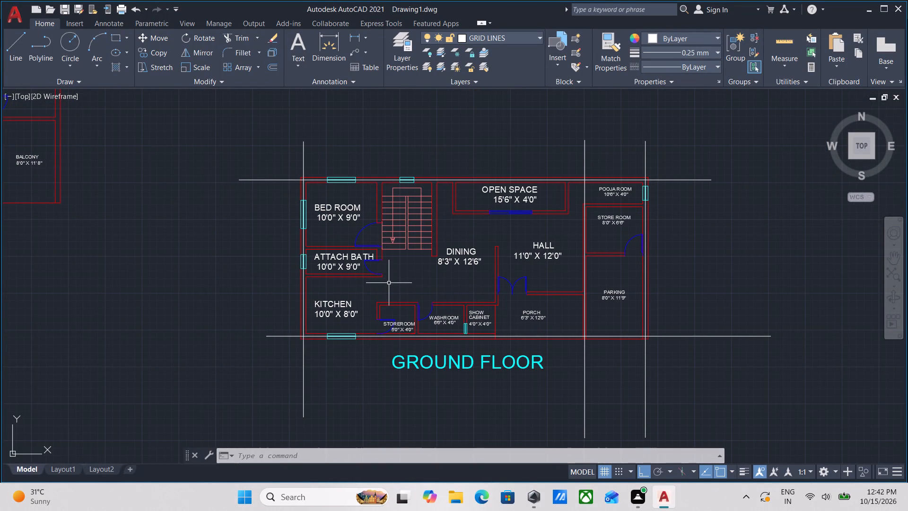
middle_drag(392, 278, 400, 263)
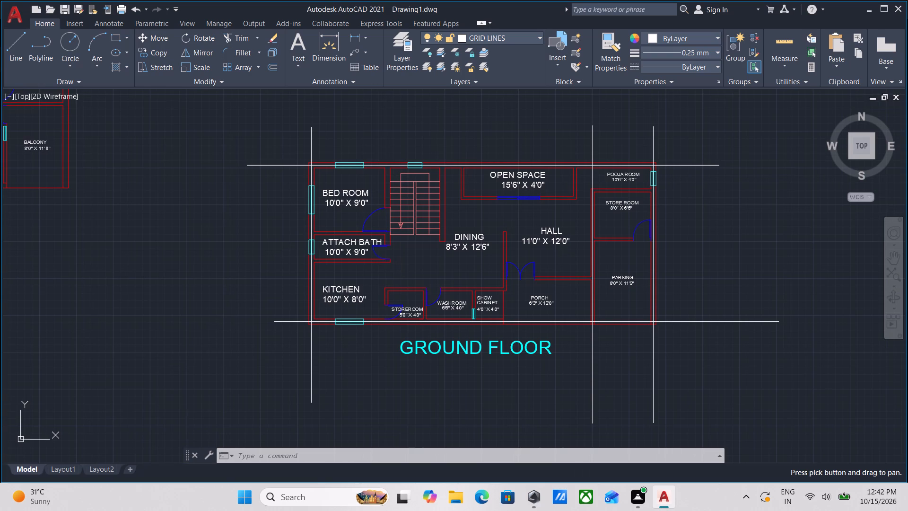
Draw a vertical line about 34'-10" long from the M2P midpoint of the BED ROOM–staircase wall's faces, down past the GROUND FLOOR title.
key(l)
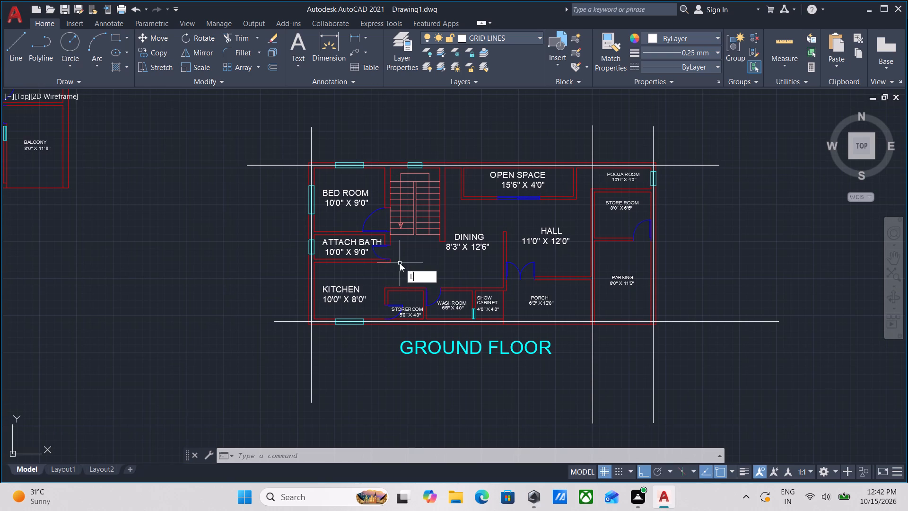
key(Return)
key(m)
text(2P)
key(Return)
scroll(371, 170, up, 3)
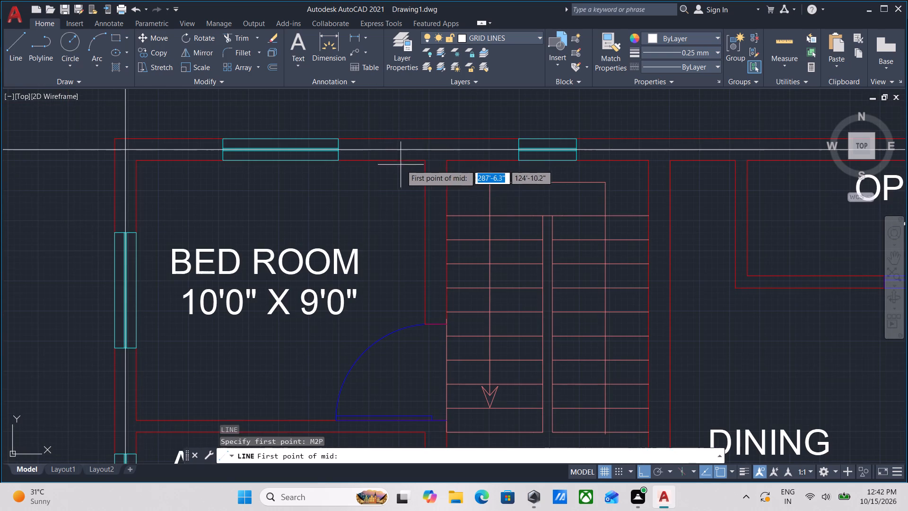
click(424, 174)
click(443, 174)
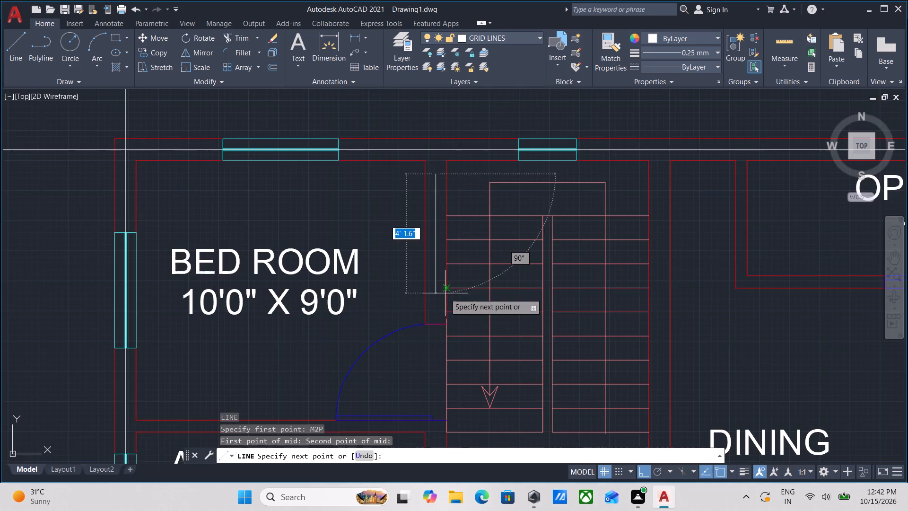
middle_drag(441, 291, 415, 164)
scroll(422, 323, down, 2)
middle_drag(422, 324, 414, 185)
scroll(416, 179, up, 1)
scroll(422, 282, down, 2)
middle_drag(422, 283, 416, 220)
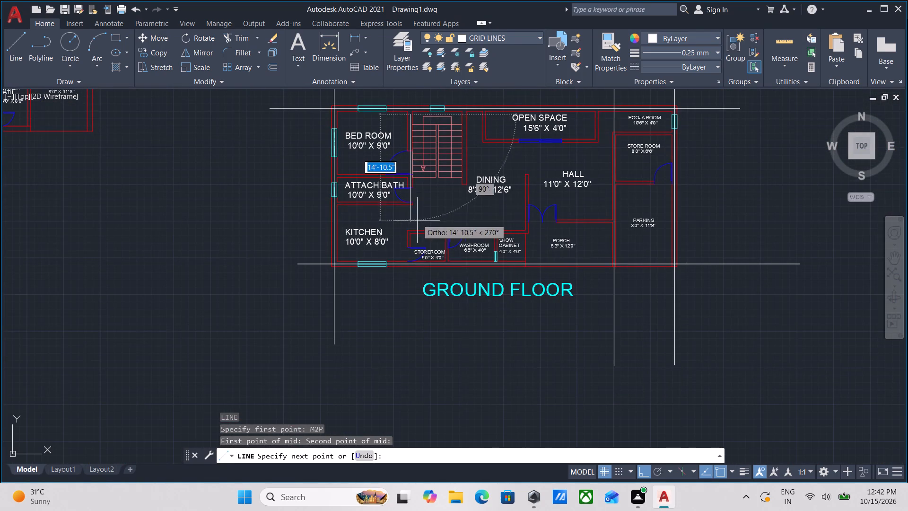
click(416, 360)
key(Escape)
Stretch the upper end of the BED ROOM–staircase wall's grid line up past the top outer wall, to about 41'-5" total length.
scroll(394, 117, up, 1)
middle_drag(399, 160, 401, 225)
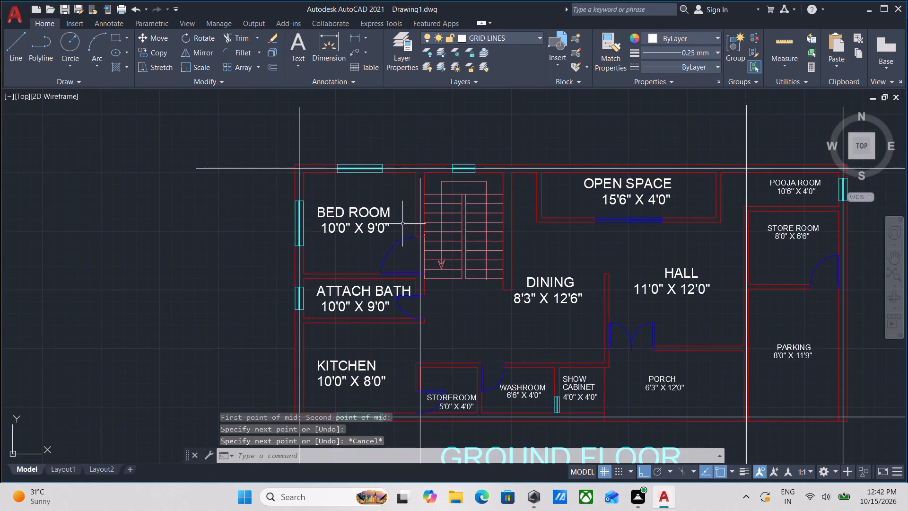
scroll(417, 203, up, 2)
click(424, 170)
scroll(424, 170, up, 1)
middle_drag(424, 171, 419, 267)
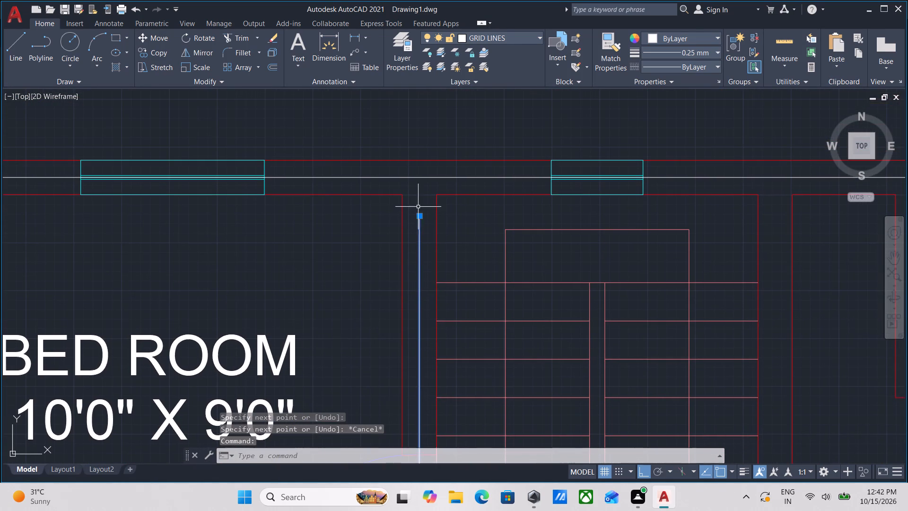
click(420, 215)
scroll(420, 154, down, 2)
middle_drag(420, 154, 420, 300)
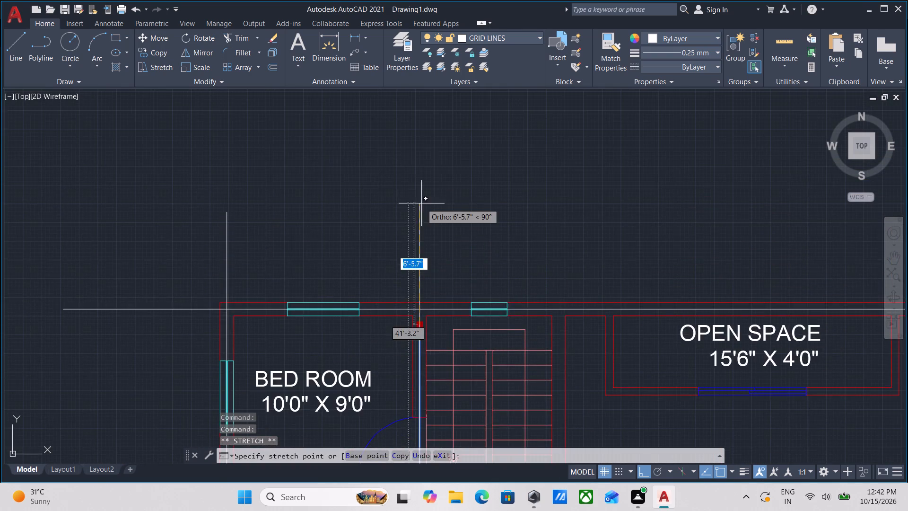
scroll(422, 188, down, 1)
click(418, 199)
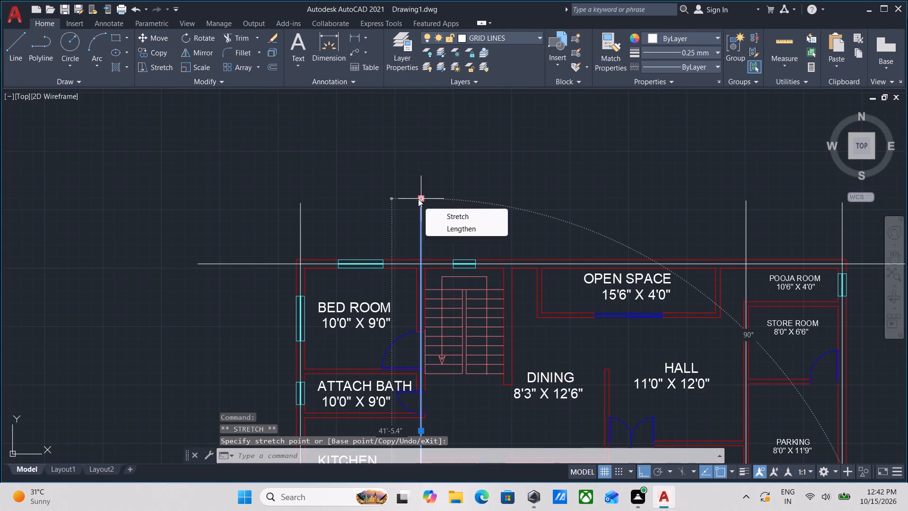
key(Escape)
scroll(418, 199, down, 3)
scroll(443, 213, up, 2)
scroll(401, 194, up, 2)
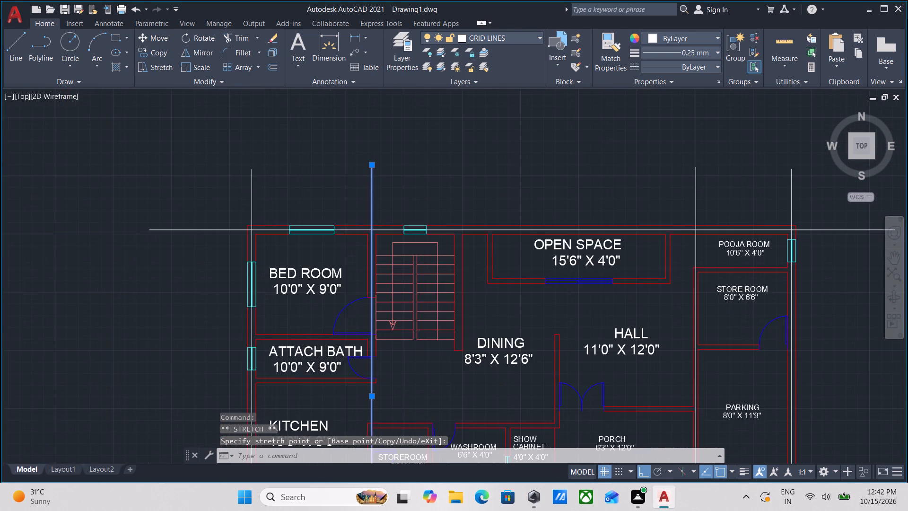
key(Escape)
Examine the ground floor copy's interior walls around the staircase, DINING, HALL, SHOW CABINET and PORCH for the next grid line.
scroll(401, 194, down, 1)
middle_drag(401, 194, 402, 171)
scroll(385, 176, up, 3)
scroll(398, 172, down, 2)
middle_drag(398, 172, 397, 171)
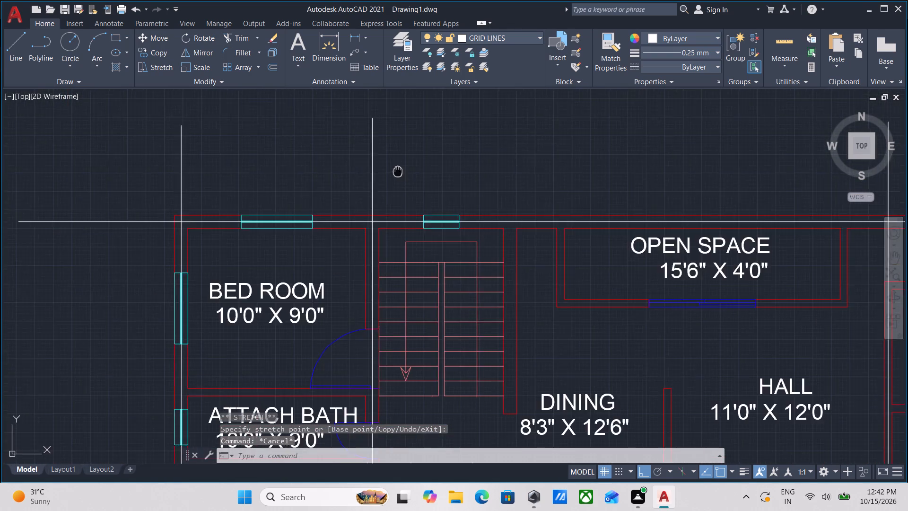
middle_drag(397, 171, 304, 174)
middle_drag(503, 171, 361, 203)
scroll(368, 199, down, 1)
middle_drag(368, 199, 381, 174)
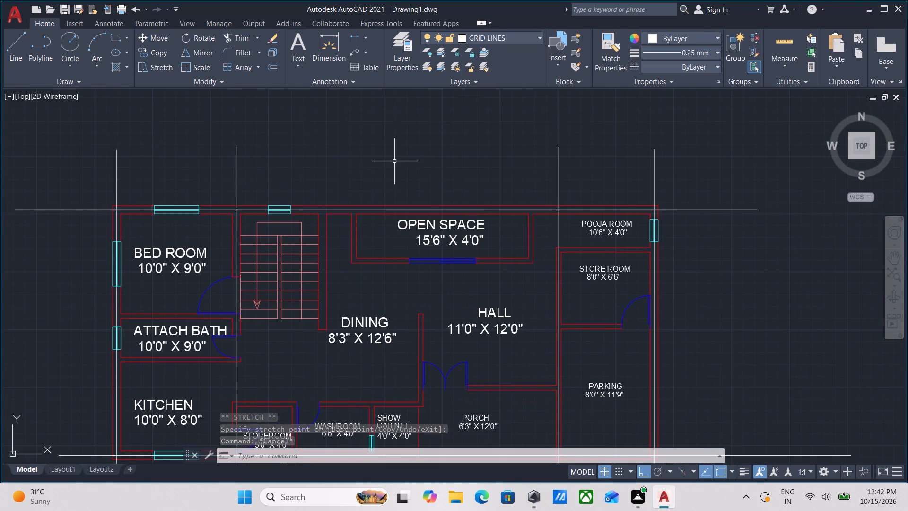
scroll(394, 161, down, 1)
middle_drag(394, 161, 422, 116)
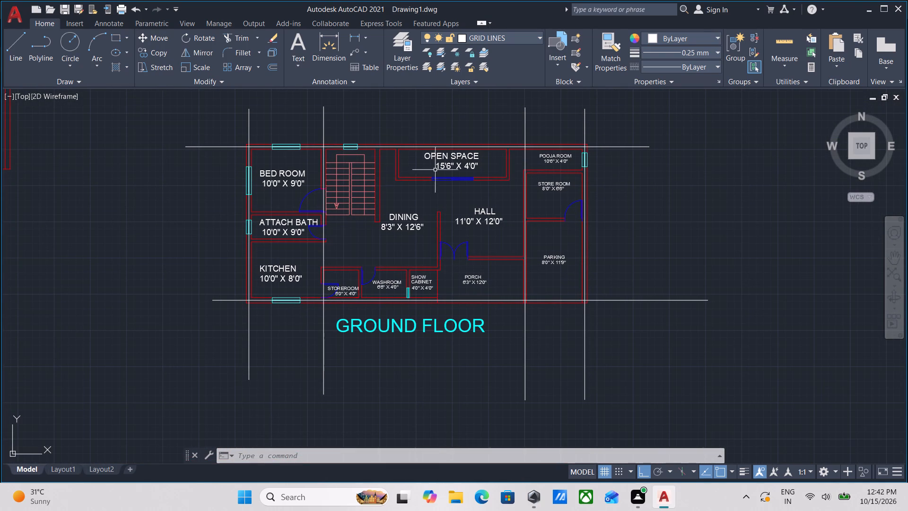
scroll(446, 284, up, 2)
middle_drag(439, 293, 435, 262)
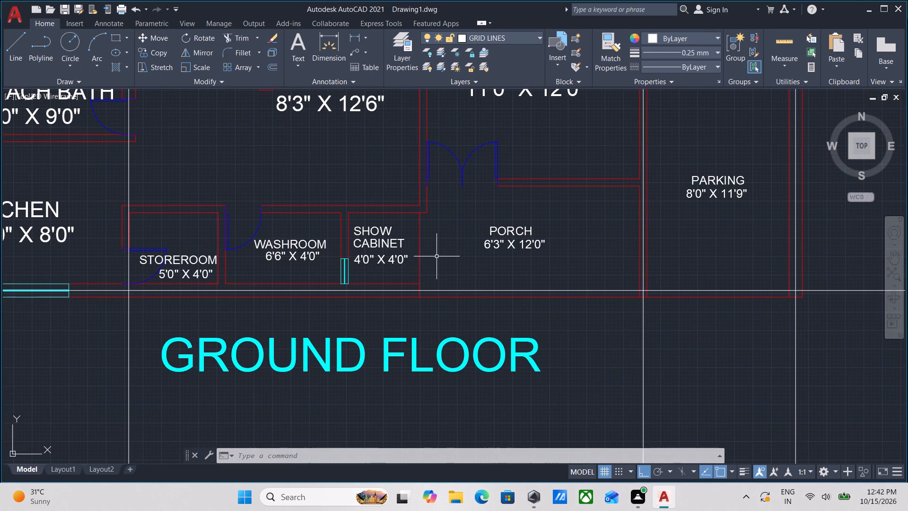
scroll(437, 255, down, 1)
middle_click(437, 255)
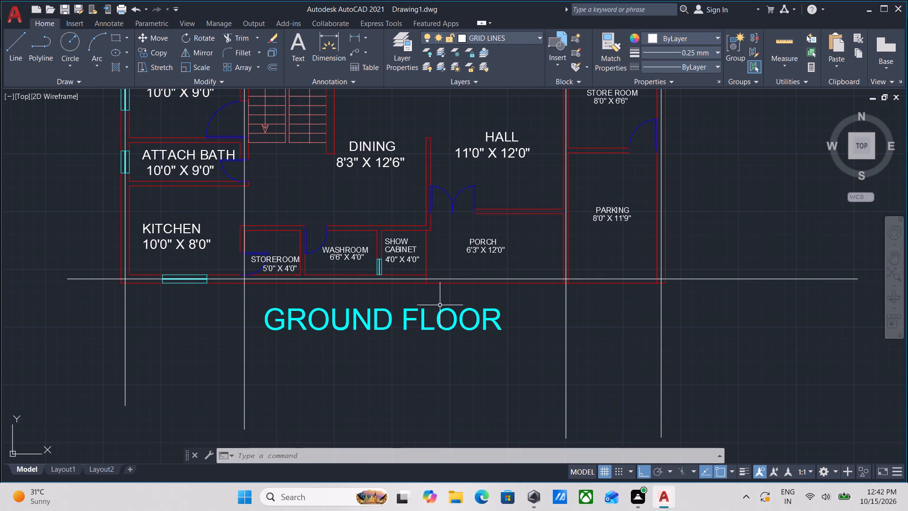
scroll(440, 305, down, 1)
middle_drag(440, 305, 420, 337)
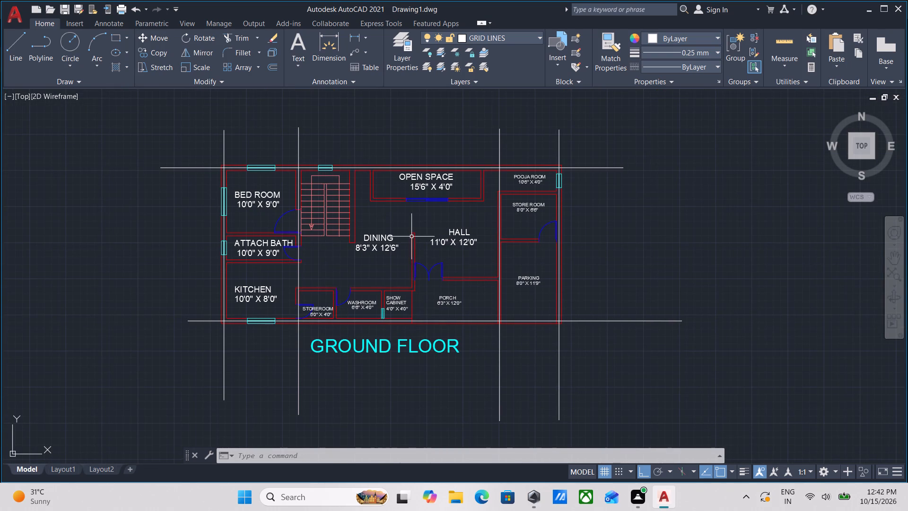
scroll(411, 235, up, 1)
scroll(422, 214, down, 1)
middle_drag(422, 214, 426, 189)
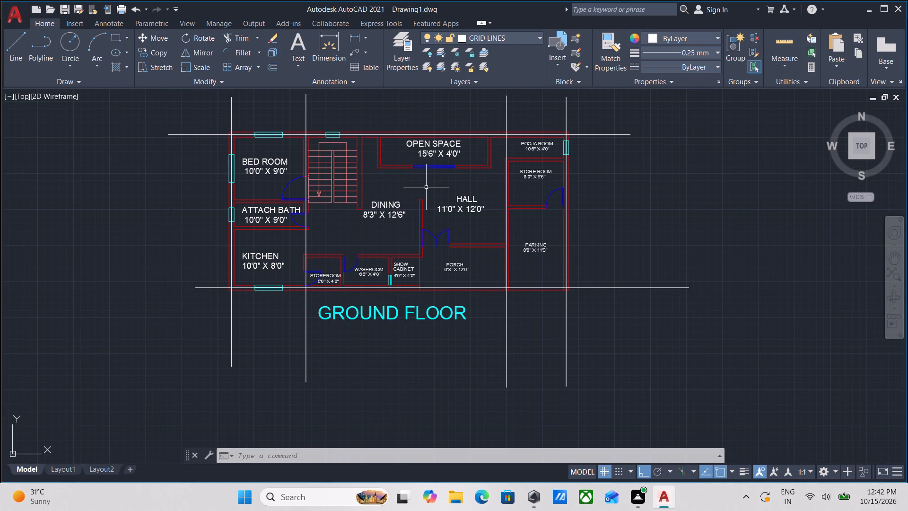
middle_drag(426, 304, 424, 285)
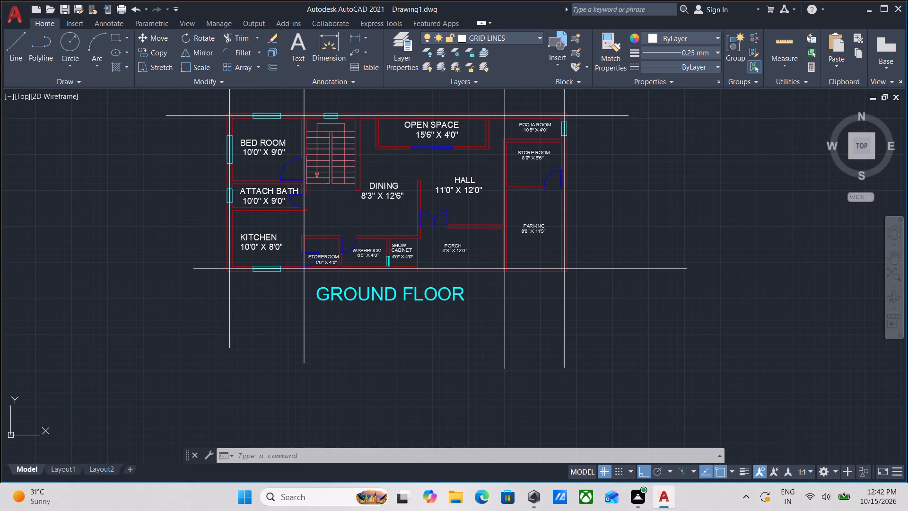
Draw a vertical line about 25'-7" long from the M2P midpoint of the DINING–HALL wall's faces near its upper end, down past the title.
key(g)
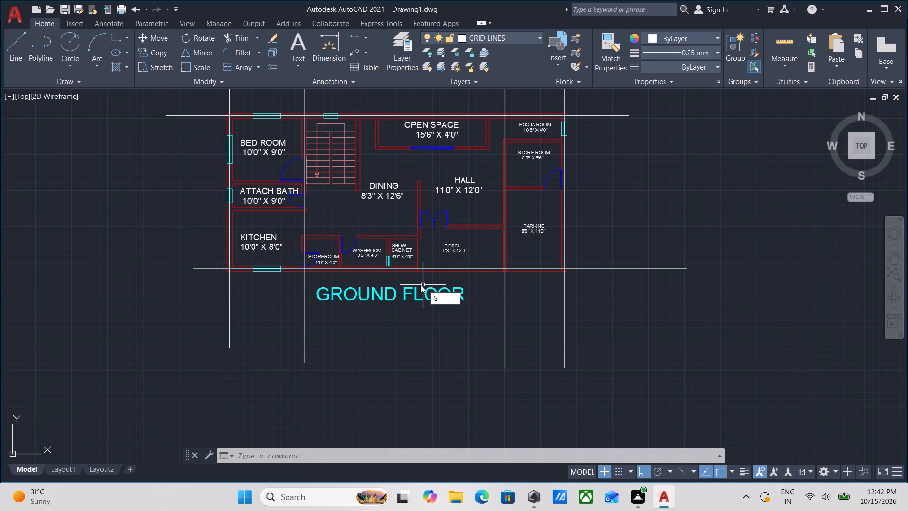
key(BackSpace)
key(l)
key(Return)
key(m)
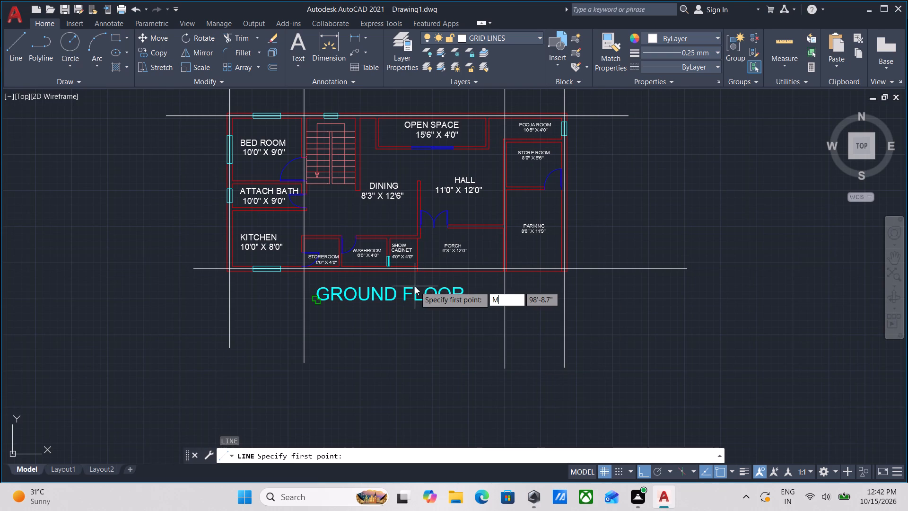
text(2P)
key(Return)
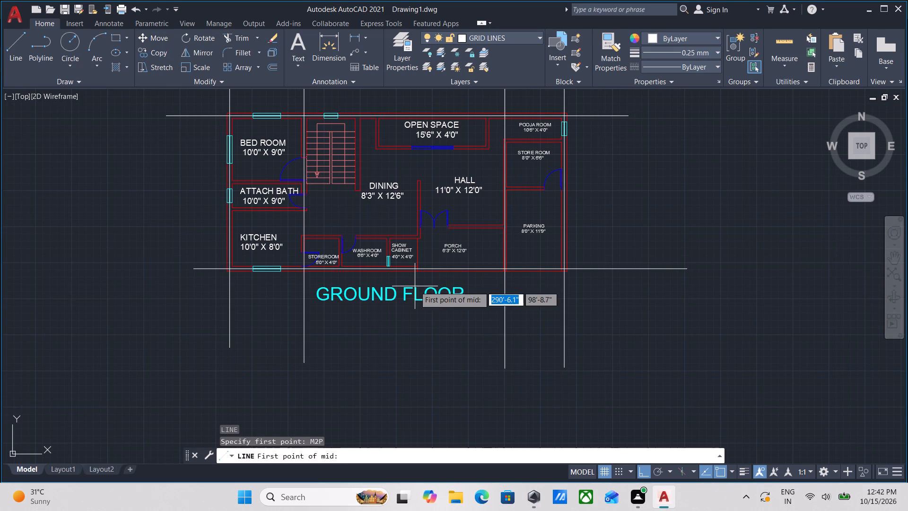
scroll(387, 176, up, 3)
scroll(454, 198, up, 2)
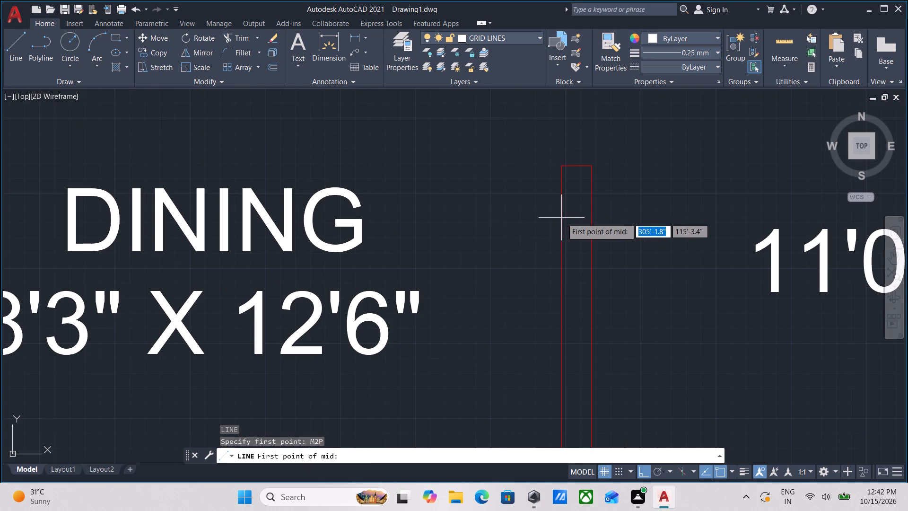
click(563, 219)
click(591, 221)
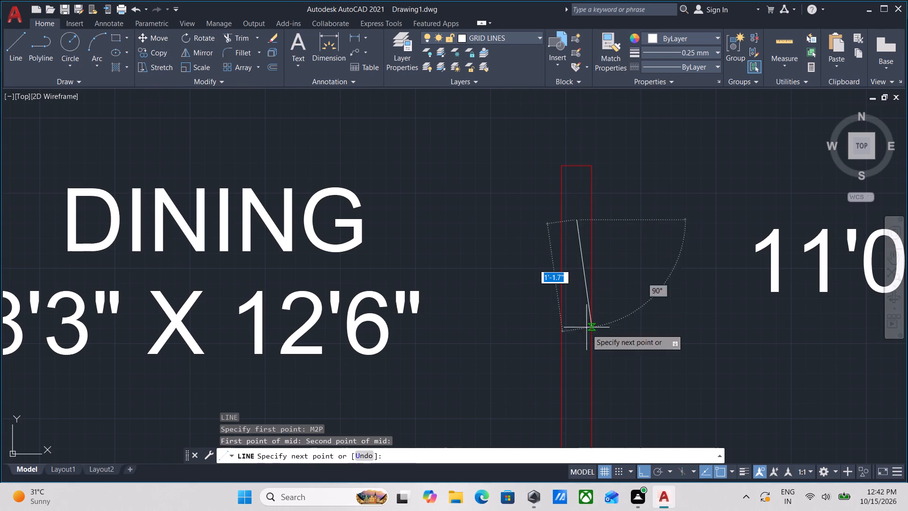
scroll(563, 279, down, 1)
middle_drag(564, 284, 557, 70)
scroll(557, 160, down, 1)
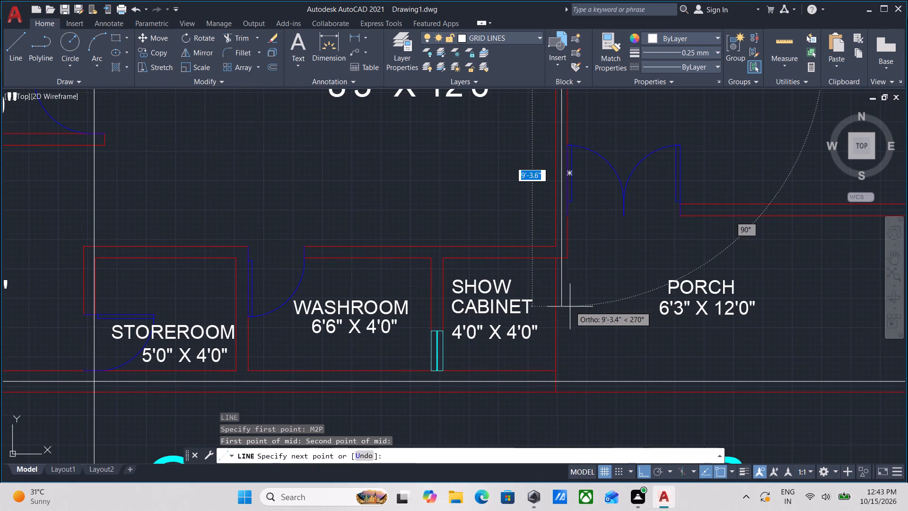
middle_drag(566, 291, 559, 166)
scroll(563, 317, down, 1)
middle_drag(563, 317, 566, 255)
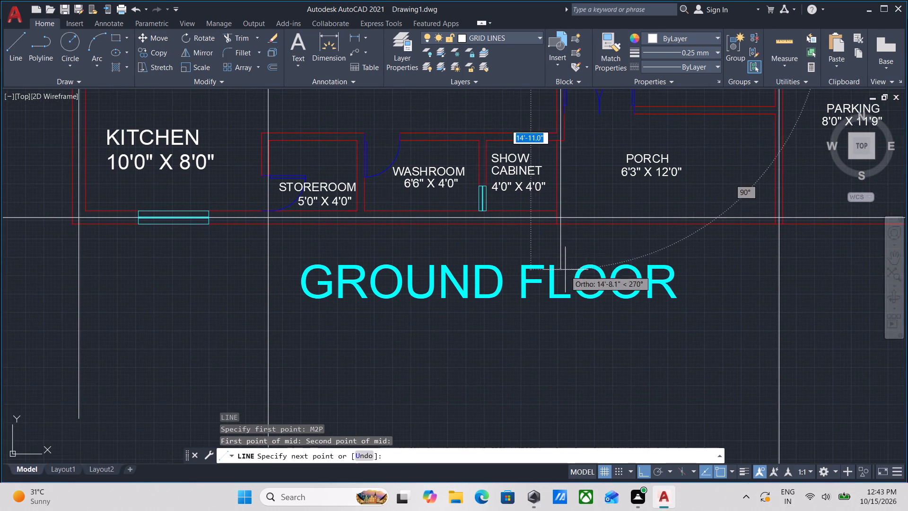
scroll(567, 288, down, 2)
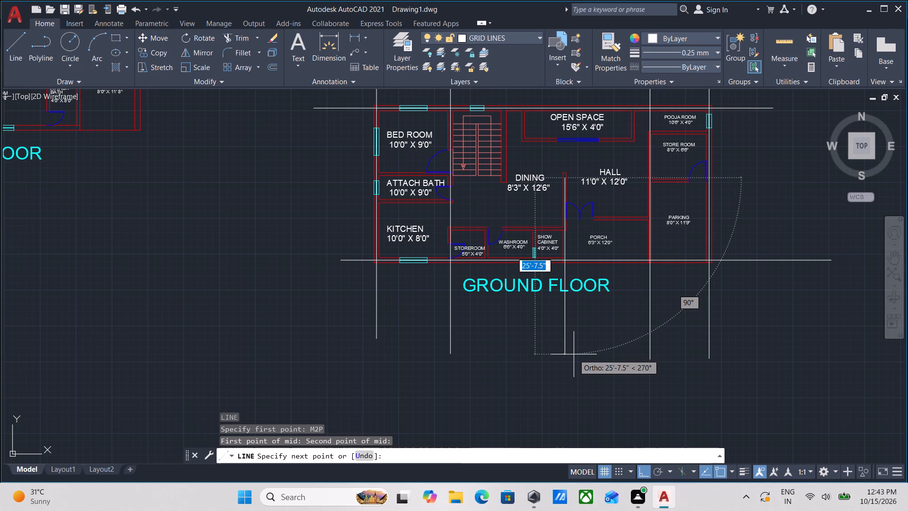
click(574, 354)
scroll(574, 354, up, 2)
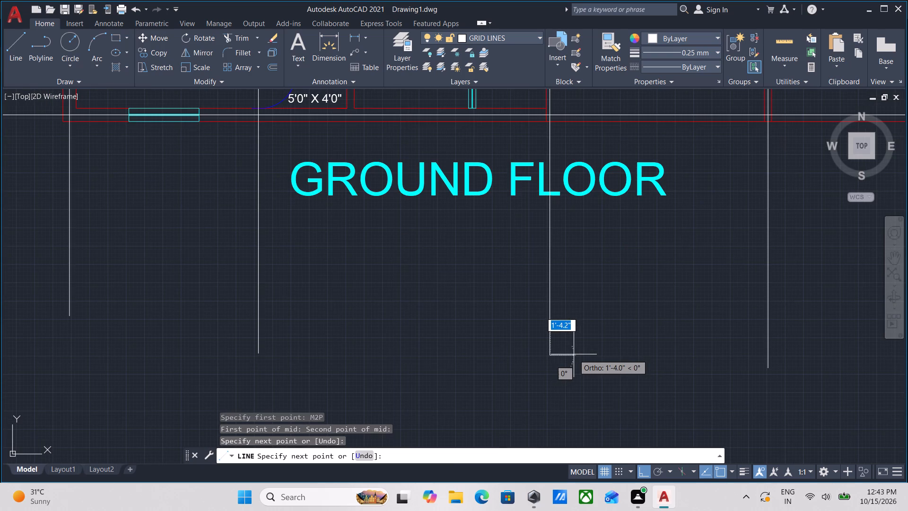
scroll(574, 354, down, 2)
key(Escape)
Stretch the upper end of the DINING–HALL wall's grid line up through OPEN SPACE past the top outer wall, level with its neighbours.
scroll(572, 155, up, 2)
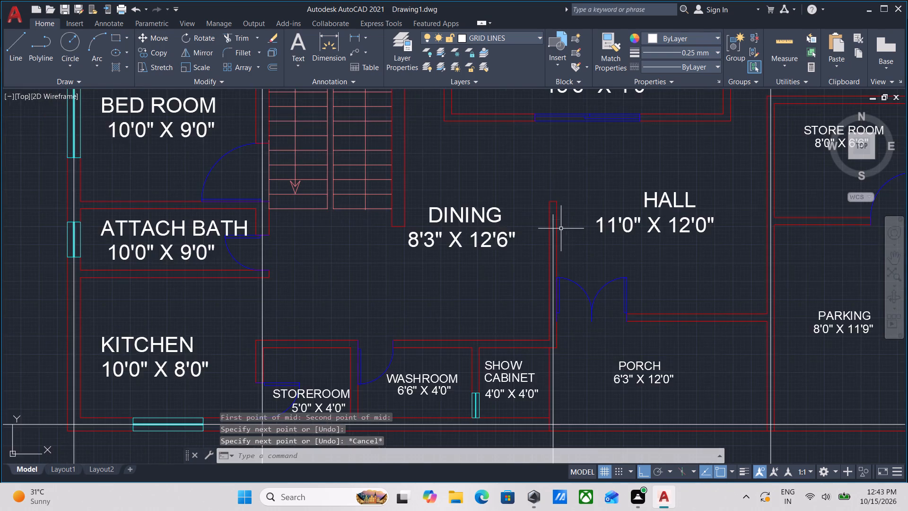
scroll(561, 229, up, 2)
scroll(535, 192, up, 2)
drag(550, 177, 548, 186)
click(532, 214)
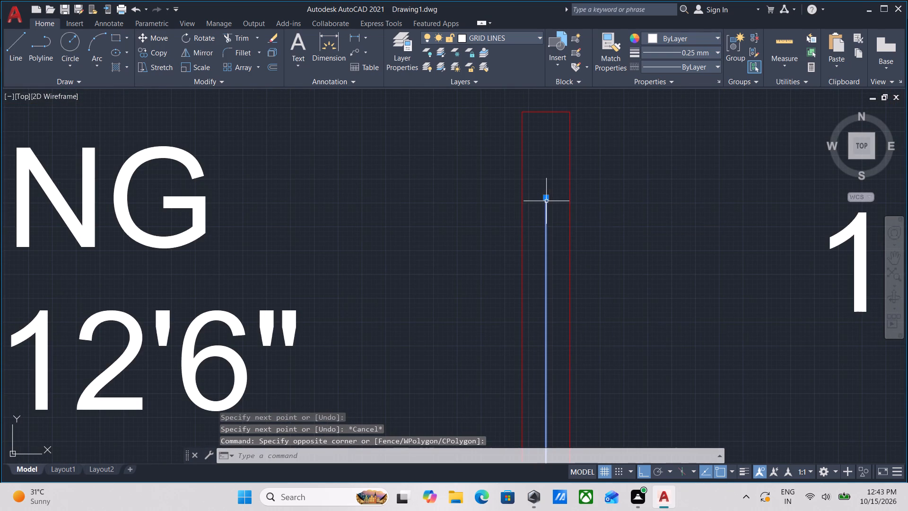
click(546, 202)
click(546, 199)
scroll(546, 189, down, 3)
middle_drag(546, 189, 543, 324)
scroll(554, 149, down, 1)
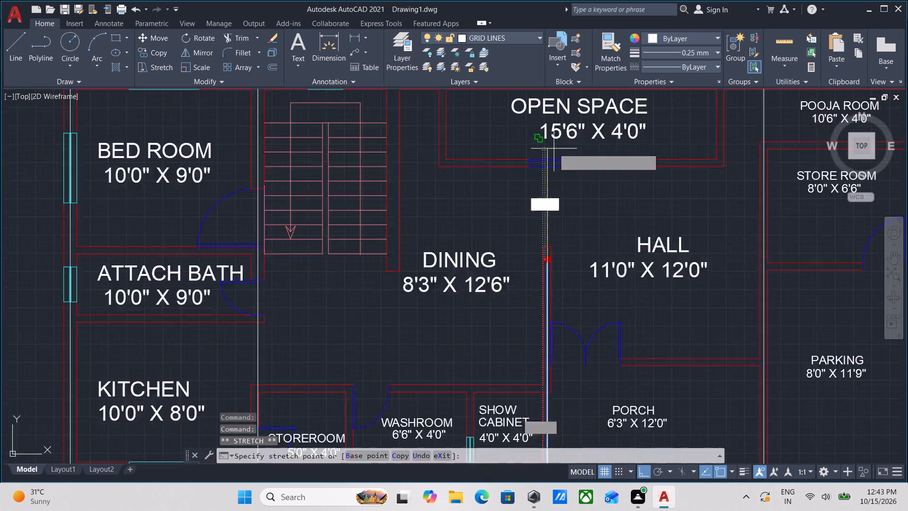
scroll(554, 149, down, 1)
middle_drag(554, 149, 546, 318)
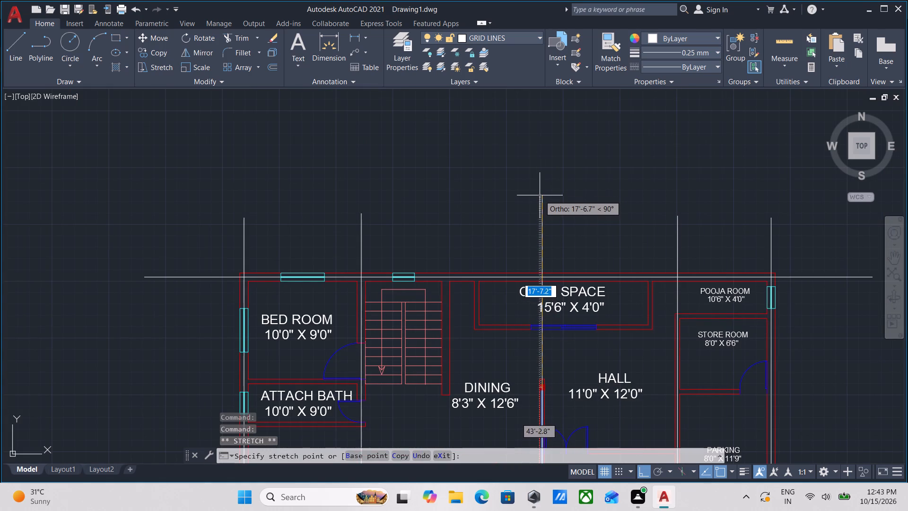
click(542, 214)
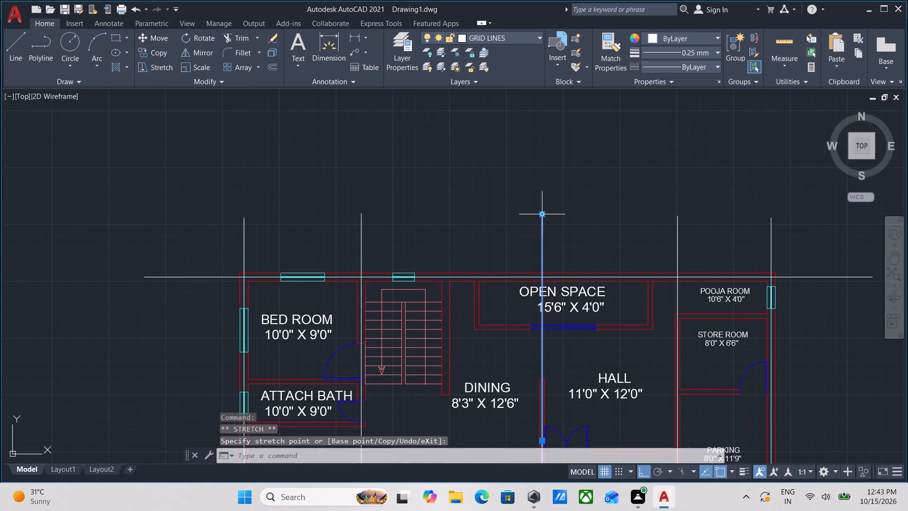
scroll(530, 353, down, 2)
middle_drag(524, 343, 516, 241)
scroll(545, 289, up, 3)
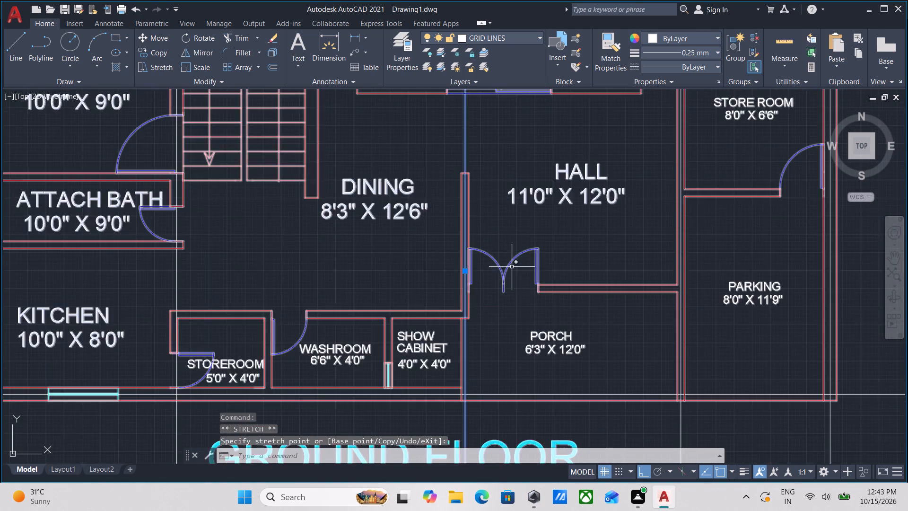
scroll(511, 267, down, 2)
key(Escape)
Set the lineweight of the left outer wall's and BED ROOM–staircase wall's vertical grid lines to ByLayer.
scroll(311, 149, up, 2)
click(505, 128)
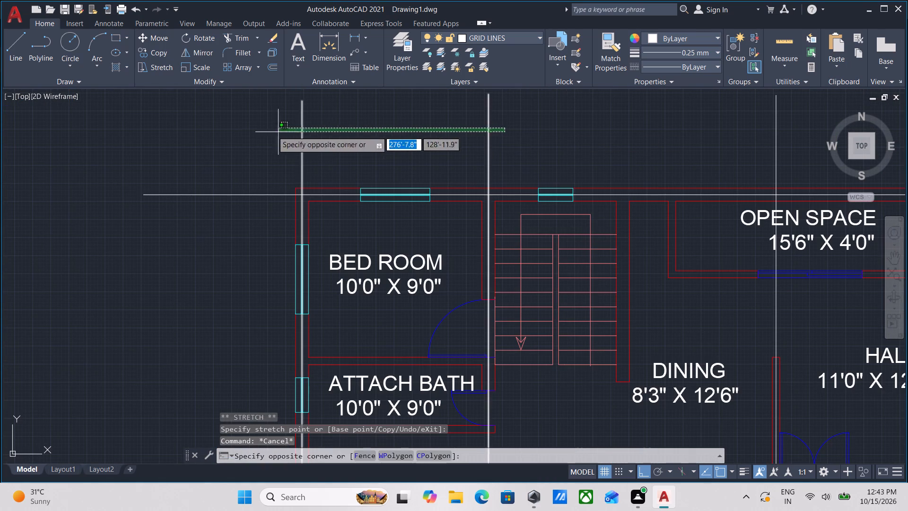
click(258, 130)
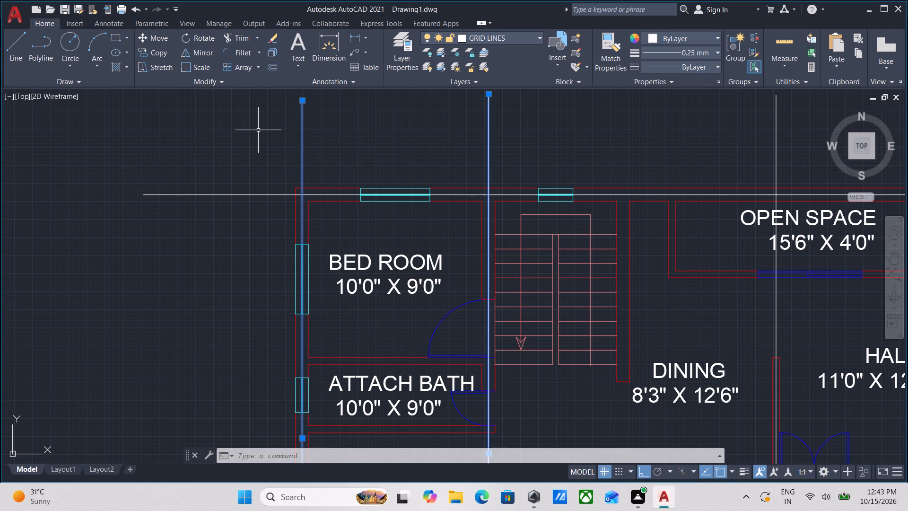
scroll(395, 129, down, 1)
scroll(496, 138, down, 1)
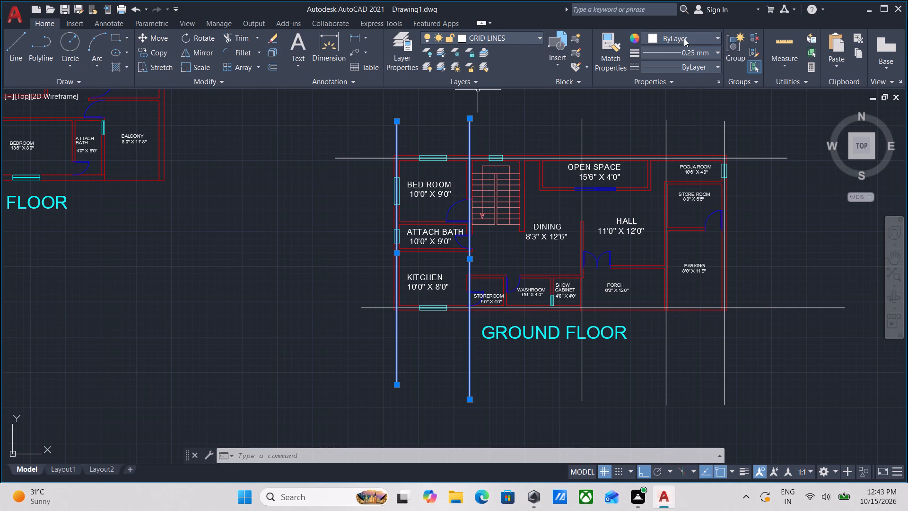
click(711, 62)
click(707, 53)
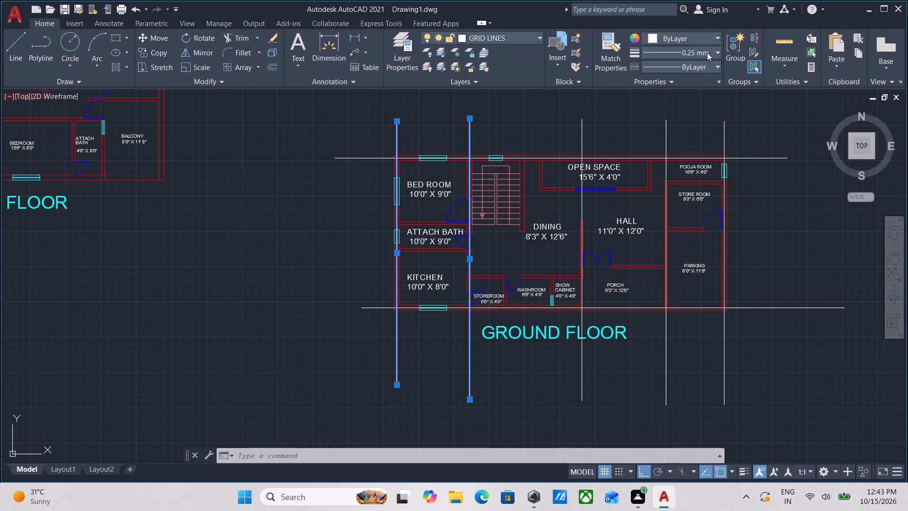
click(707, 48)
scroll(685, 77, up, 8)
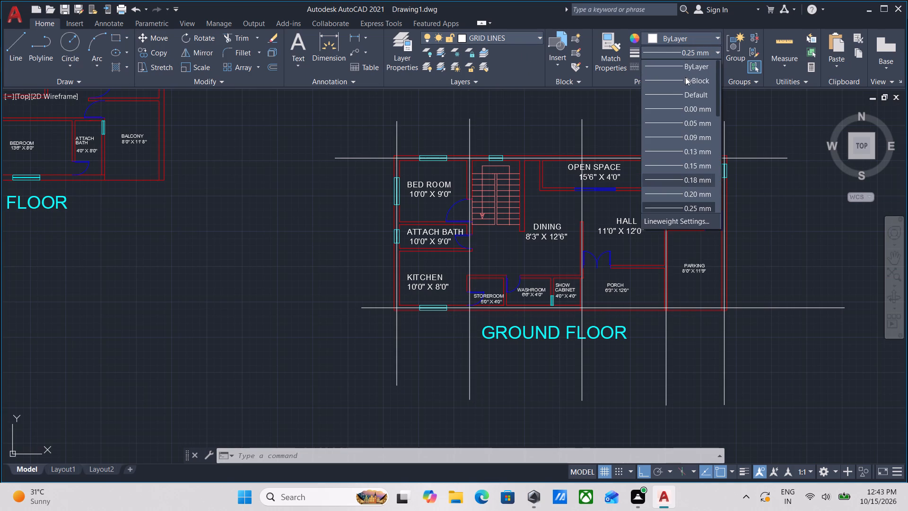
scroll(685, 77, up, 8)
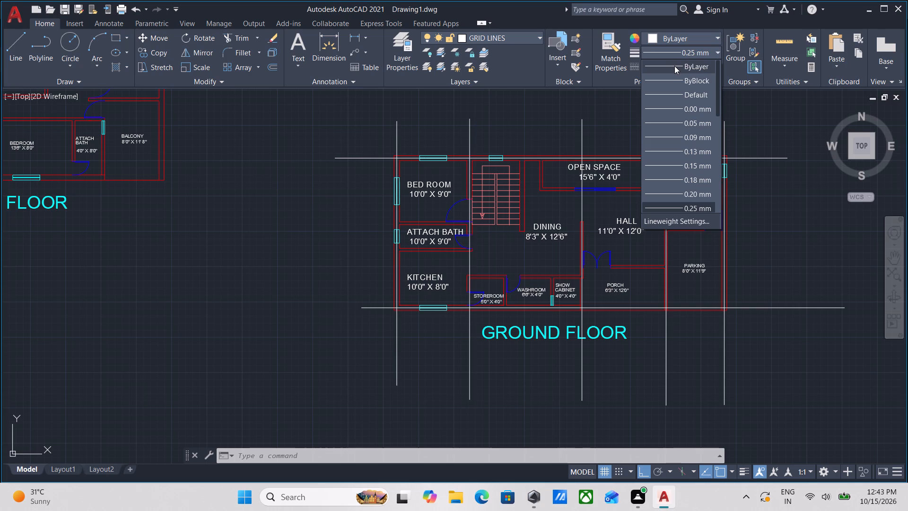
scroll(674, 66, up, 2)
click(685, 62)
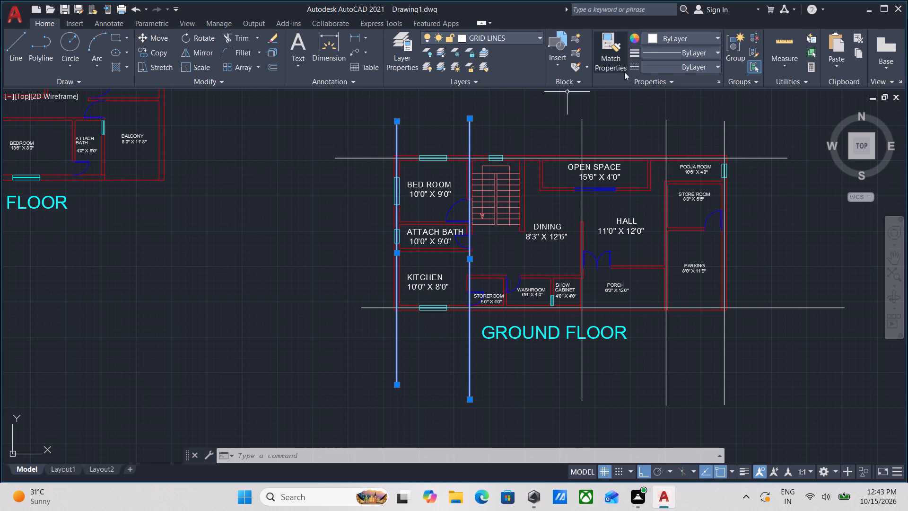
Load the ISO dash linetype ACAD_ISO02W100 from acad.lin into the drawing.
click(706, 66)
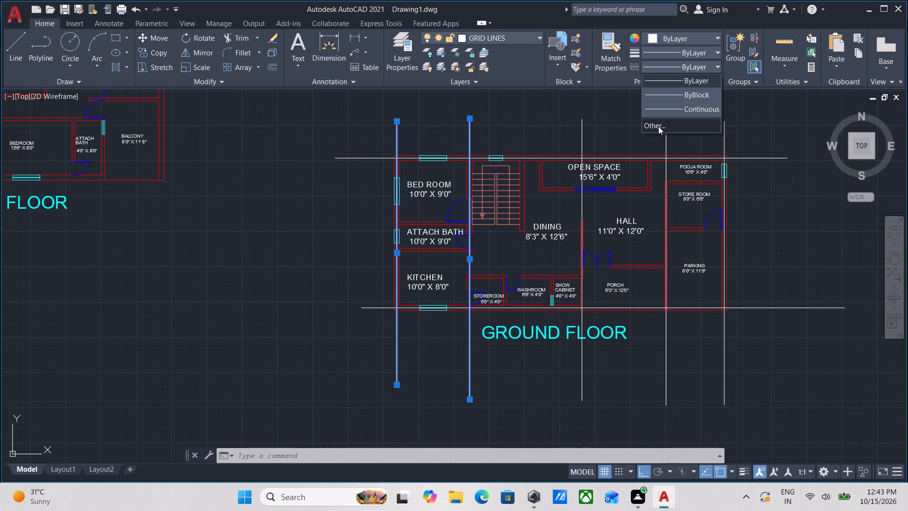
click(658, 126)
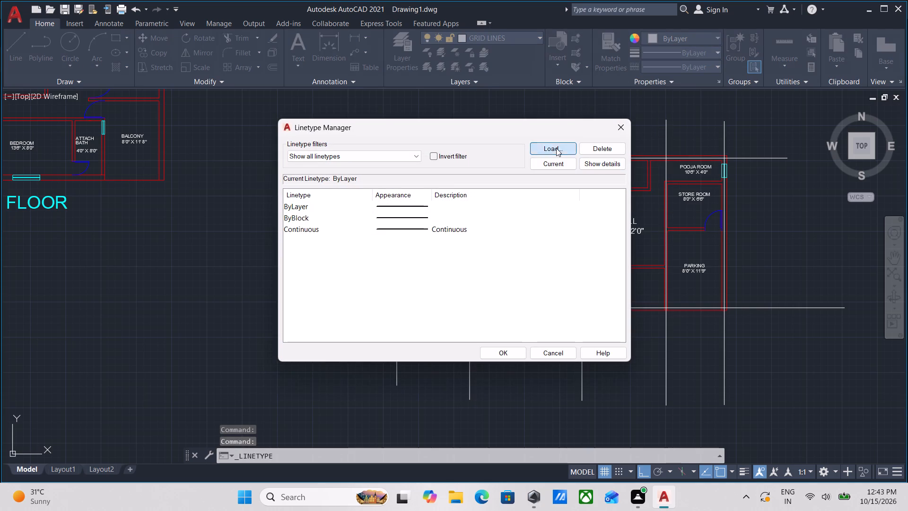
click(556, 148)
scroll(463, 269, down, 3)
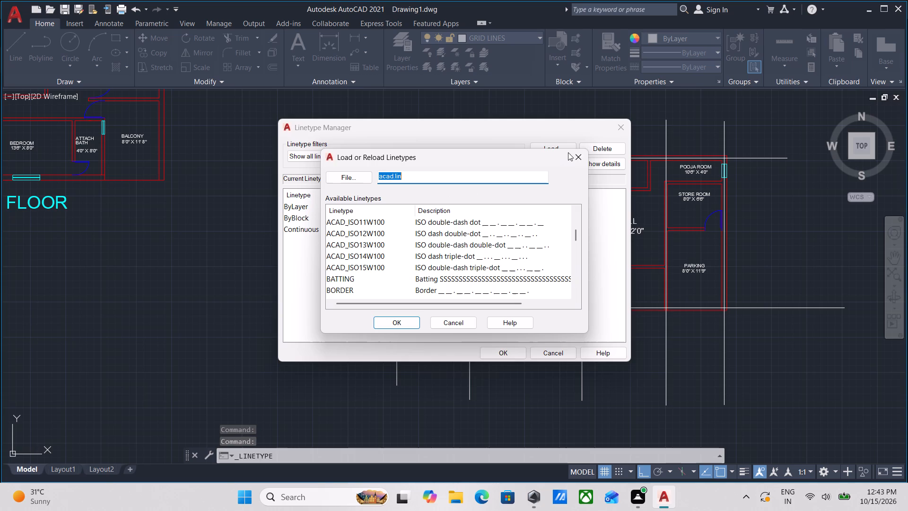
click(578, 151)
click(545, 152)
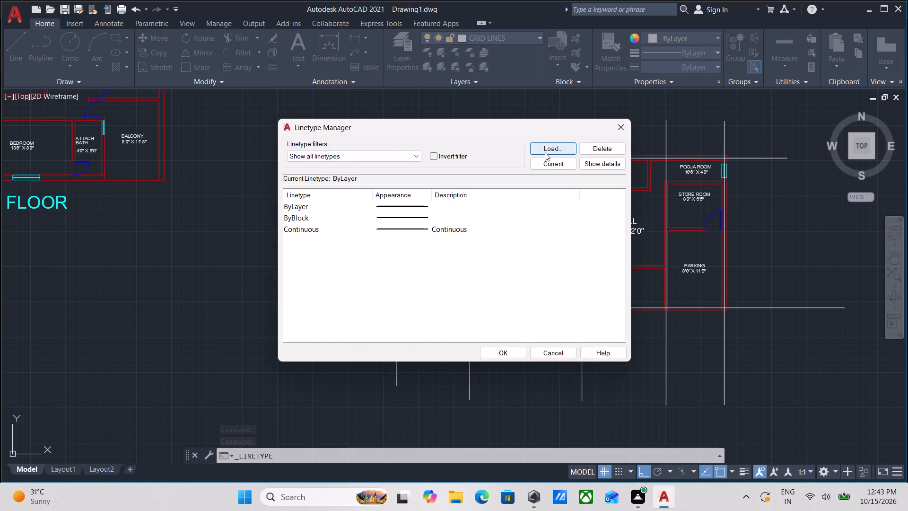
scroll(508, 219, down, 3)
scroll(494, 272, down, 2)
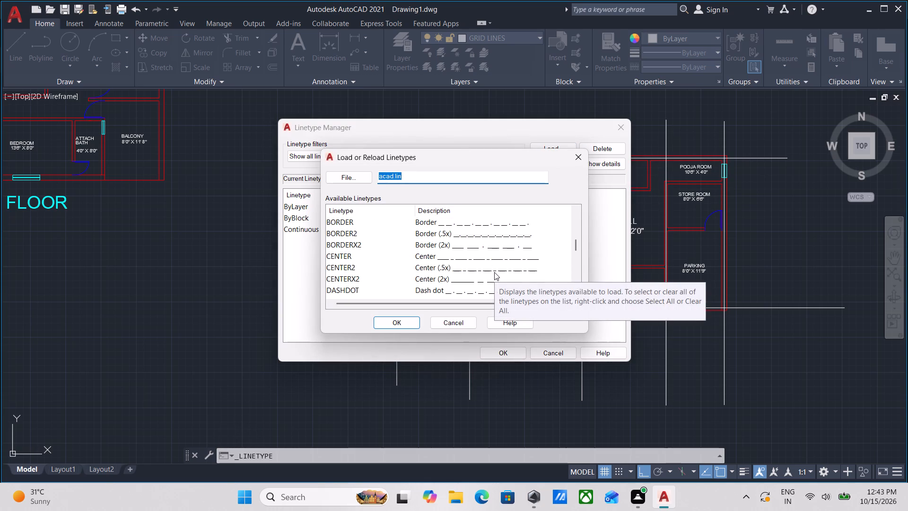
scroll(494, 272, down, 16)
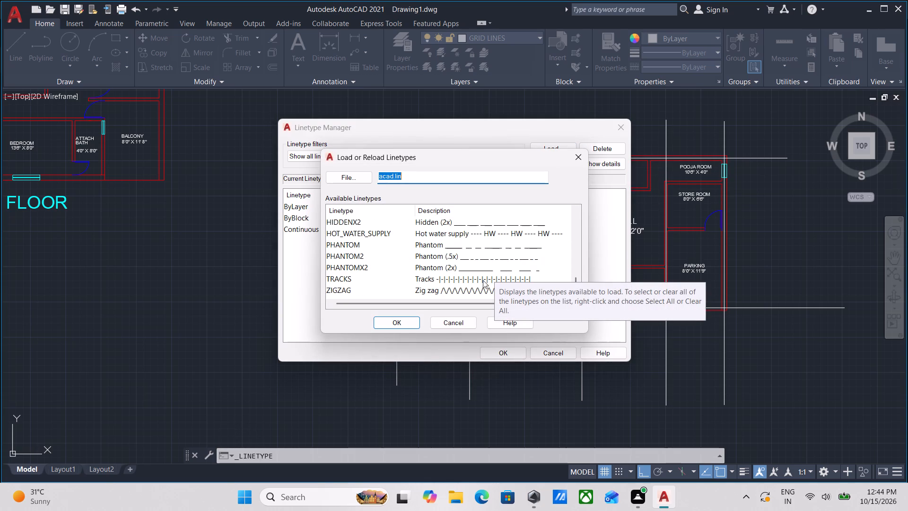
scroll(471, 285, up, 10)
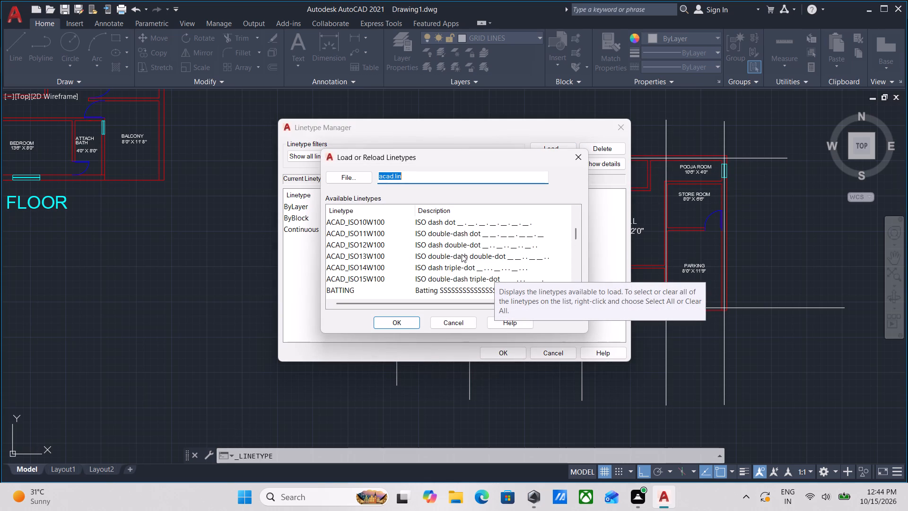
scroll(462, 254, up, 6)
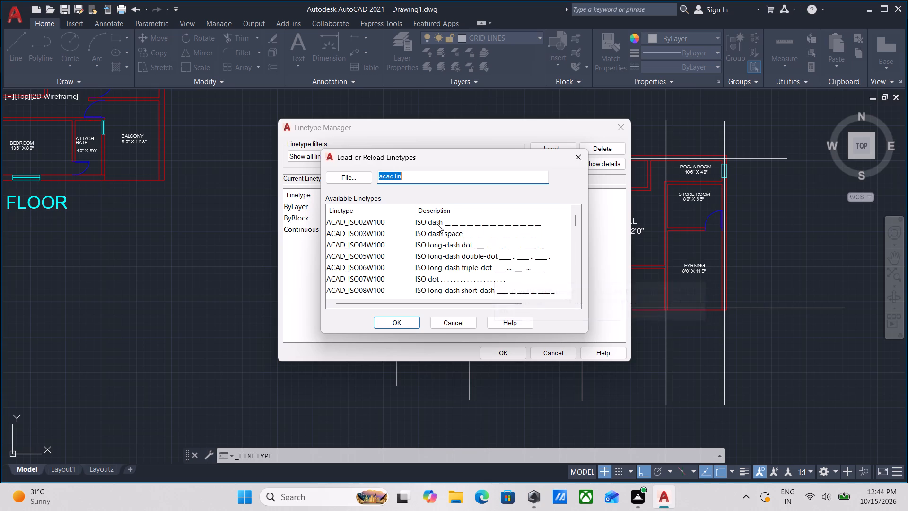
click(438, 225)
scroll(443, 222, down, 1)
scroll(460, 221, up, 3)
double_click(465, 221)
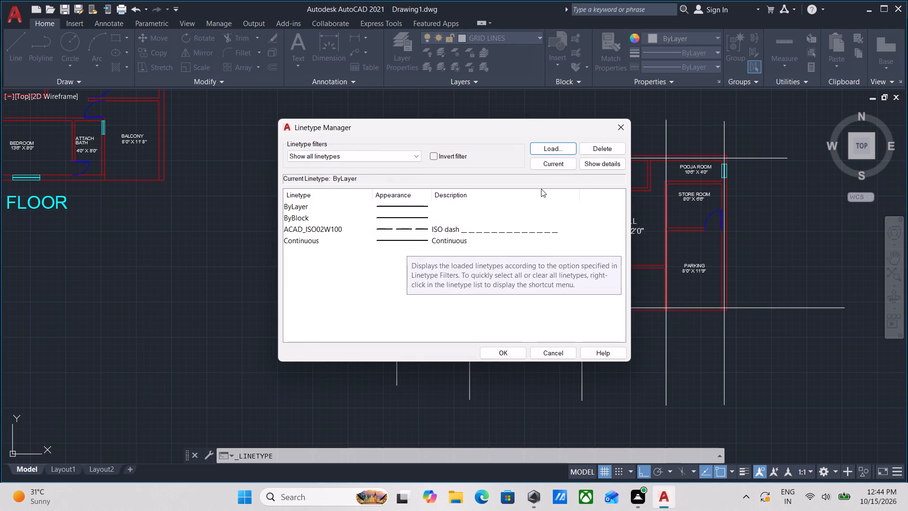
click(503, 352)
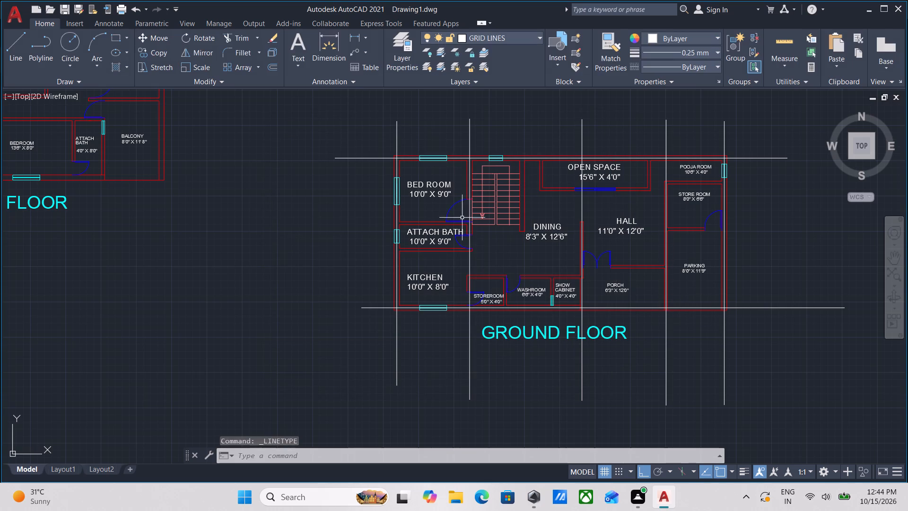
Apply the ACAD_ISO02W100 linetype to the left outer wall's and BED ROOM–staircase wall's vertical grid lines.
click(485, 142)
click(377, 125)
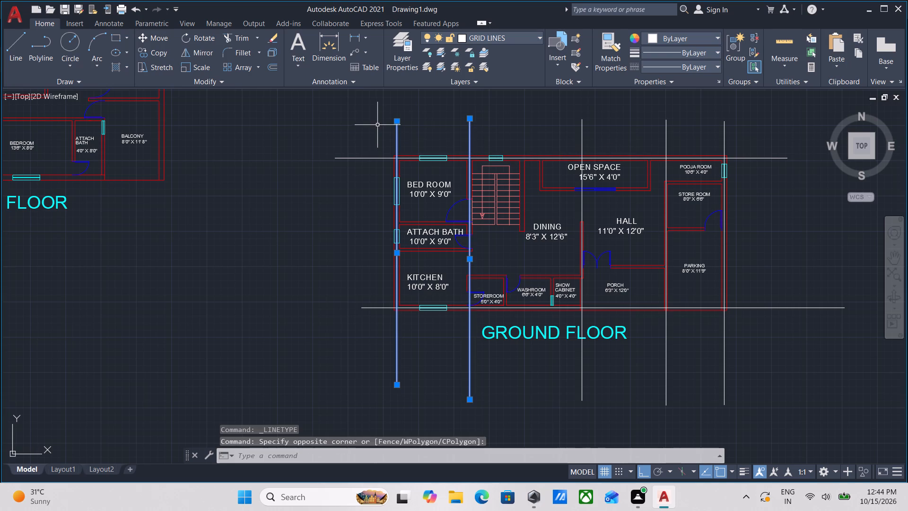
click(715, 68)
click(706, 109)
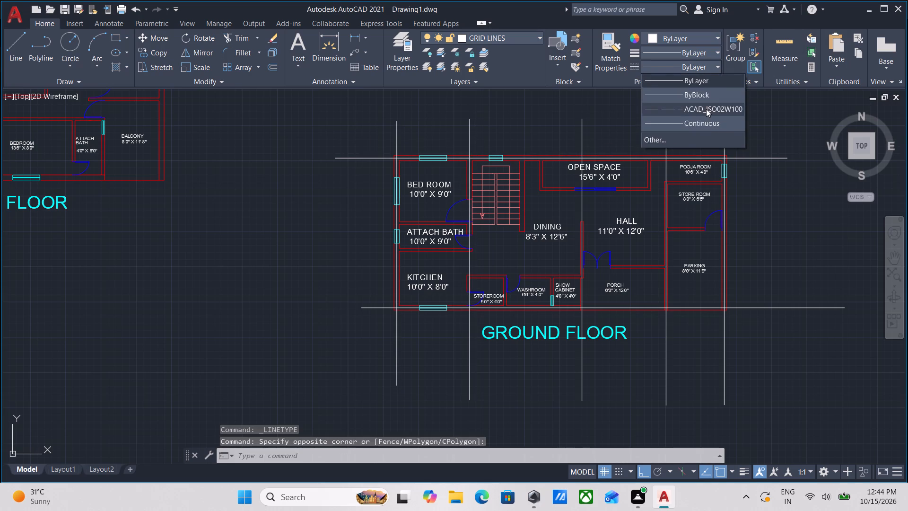
middle_drag(617, 125, 496, 173)
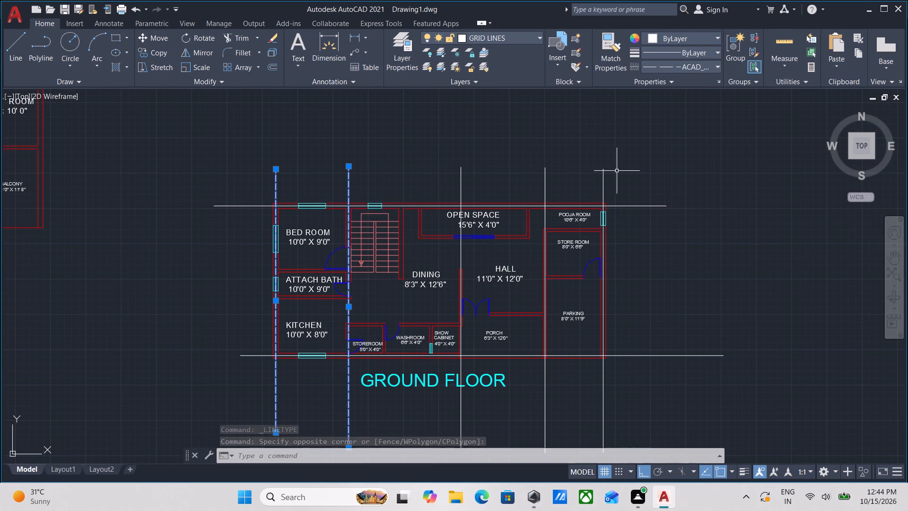
key(Escape)
Apply the ACAD_ISO02W100 linetype to the three vertical grid lines at the DINING–HALL wall, HALL–STORE ROOM wall and right outer wall.
click(617, 171)
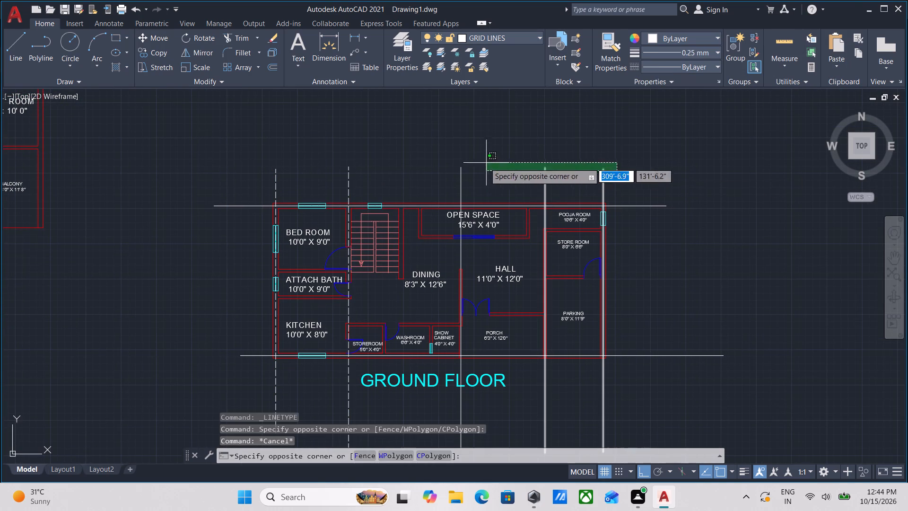
click(413, 141)
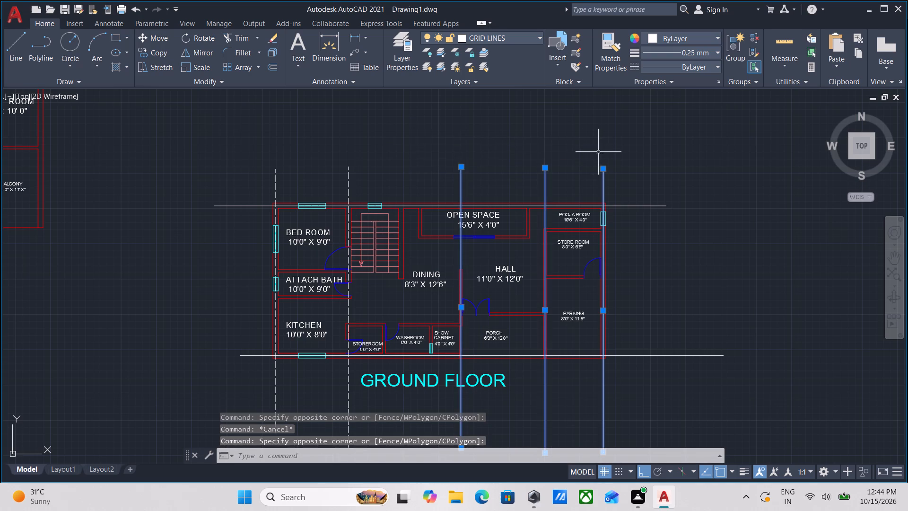
middle_drag(598, 152, 509, 148)
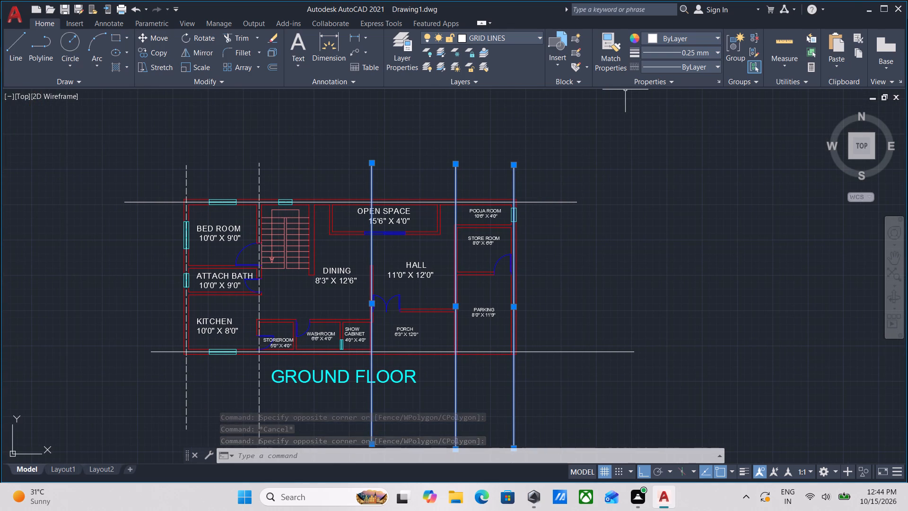
scroll(631, 99, down, 3)
scroll(466, 160, up, 2)
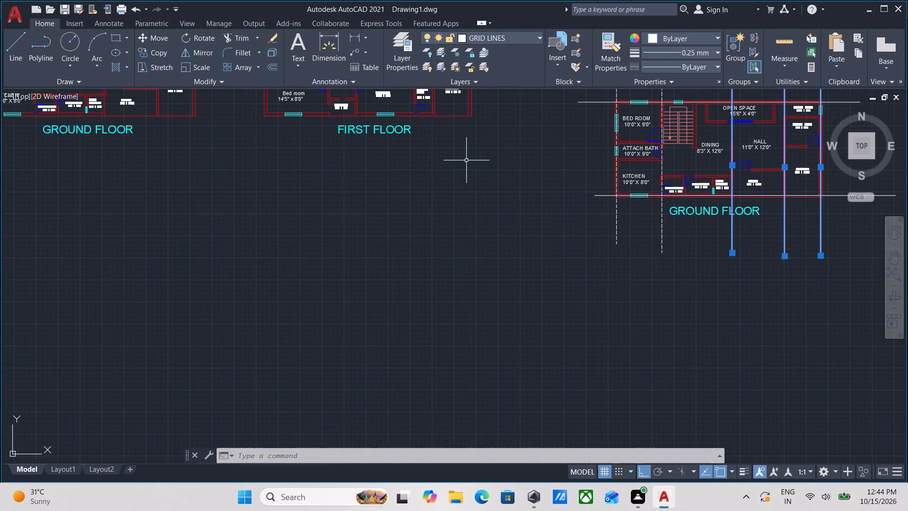
scroll(466, 160, up, 1)
middle_drag(466, 160, 466, 340)
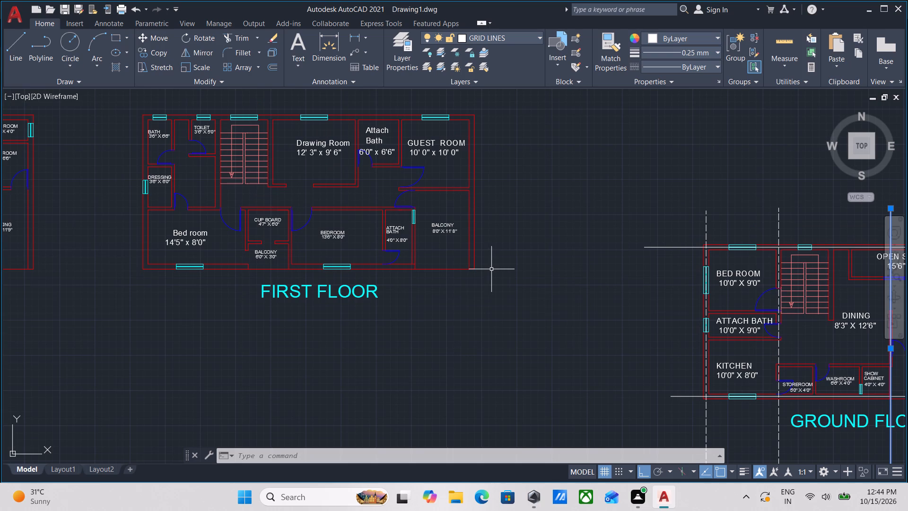
scroll(524, 245, down, 2)
middle_drag(524, 245, 297, 245)
scroll(530, 239, up, 3)
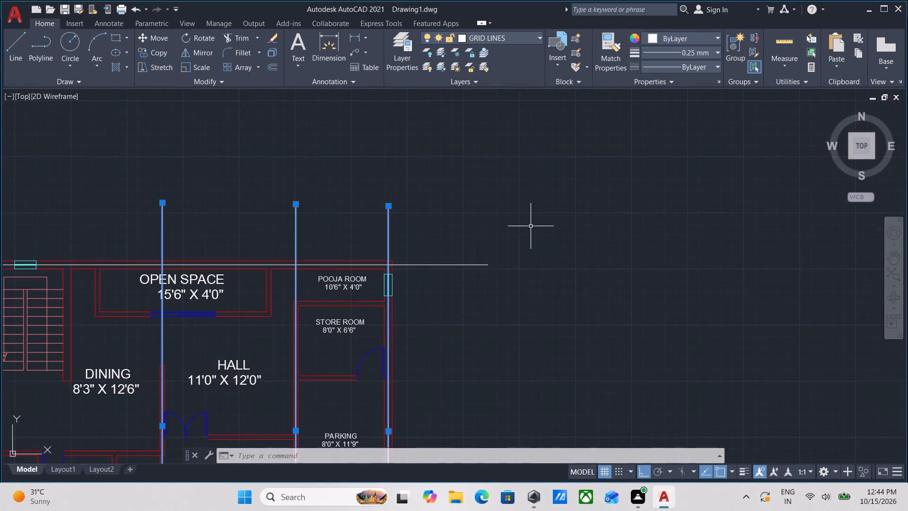
middle_drag(531, 226, 574, 256)
click(705, 64)
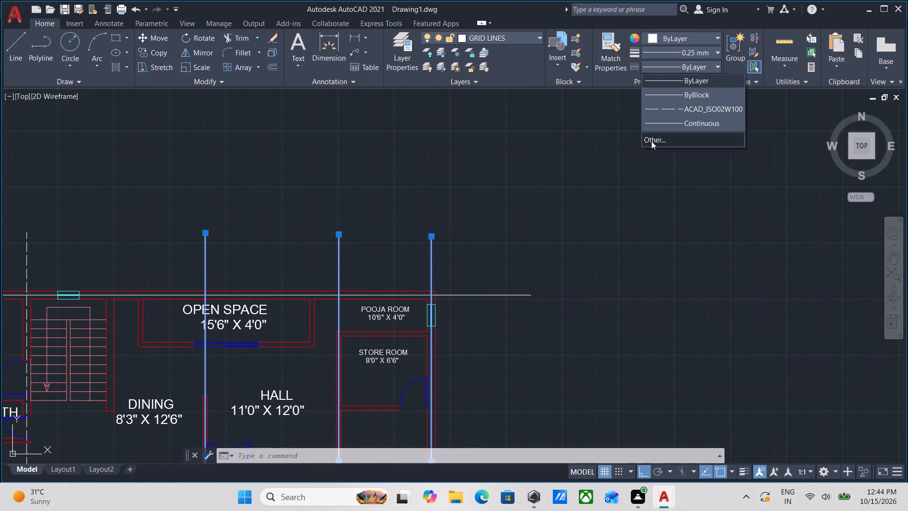
click(667, 114)
scroll(579, 209, down, 1)
middle_drag(584, 204, 680, 156)
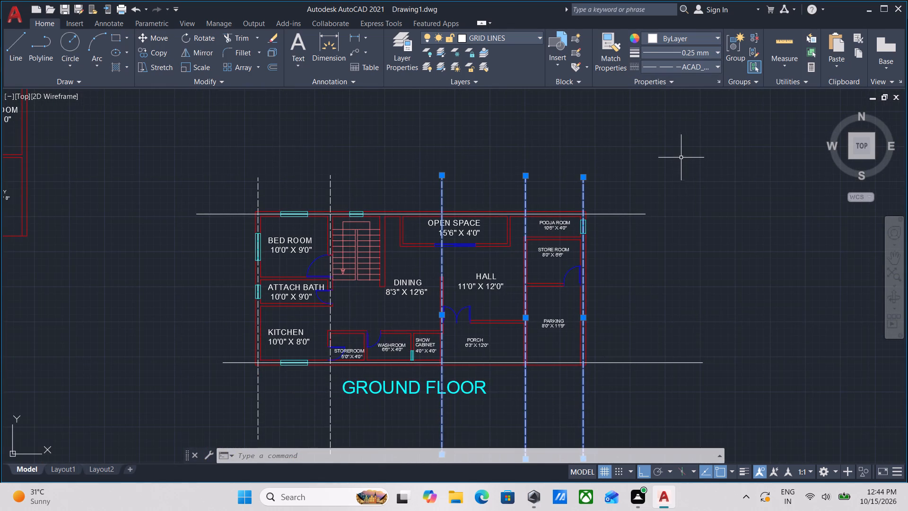
scroll(681, 159, down, 2)
scroll(681, 216, up, 2)
key(Escape)
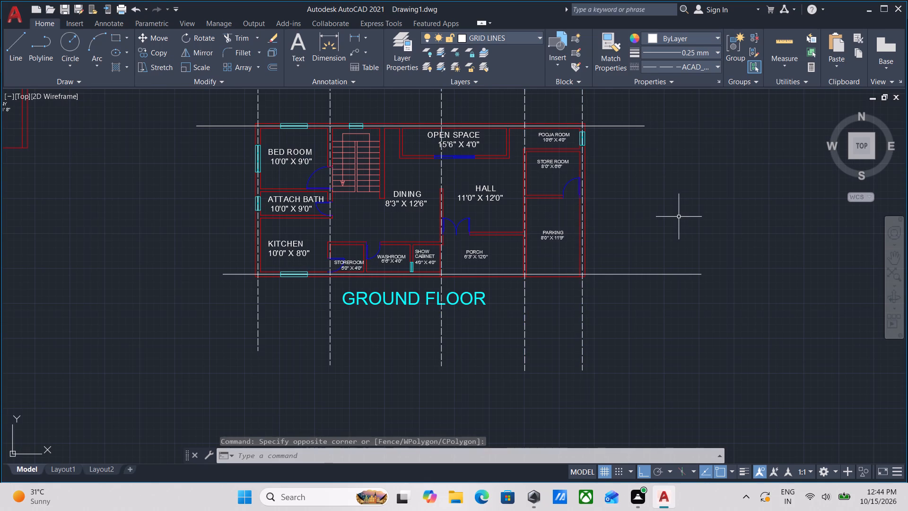
Apply the ACAD_ISO02W100 linetype to the two horizontal grid lines along the top and bottom outer walls.
drag(688, 320, 686, 316)
middle_drag(637, 181, 637, 273)
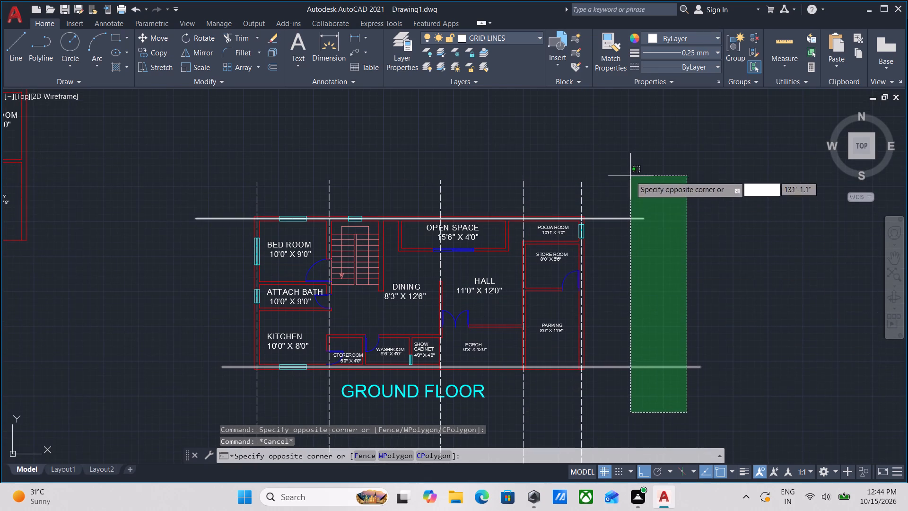
click(625, 167)
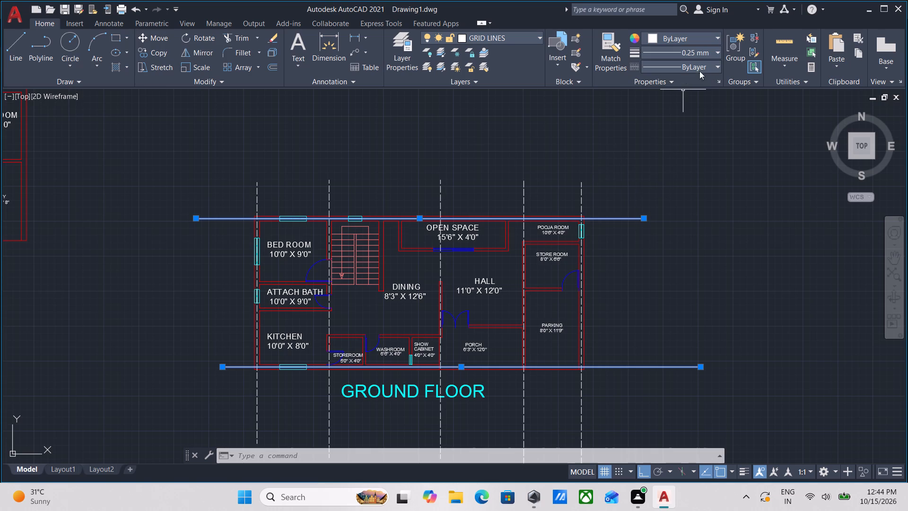
click(712, 67)
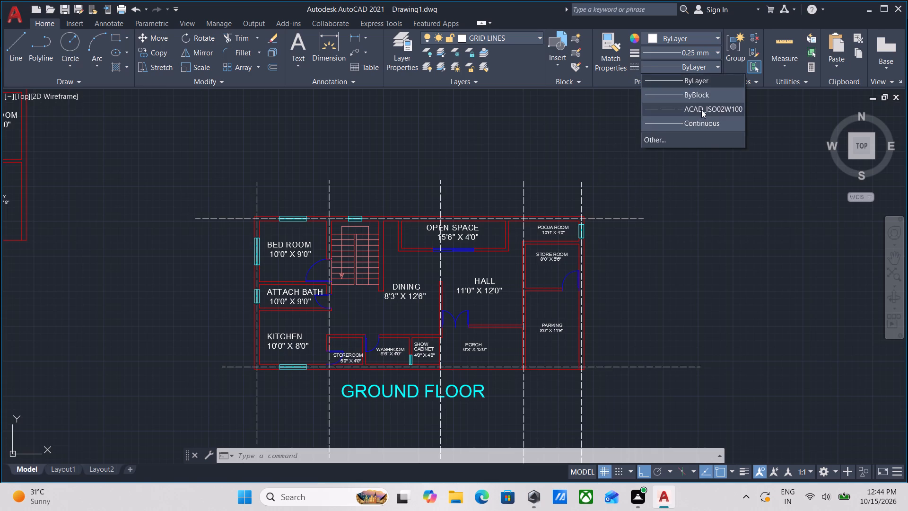
click(701, 110)
scroll(367, 291, up, 3)
key(Escape)
Examine the grid lines on the ground floor copy, close up around the ATTACH BATH and staircase and across the whole plan.
middle_drag(316, 293, 464, 266)
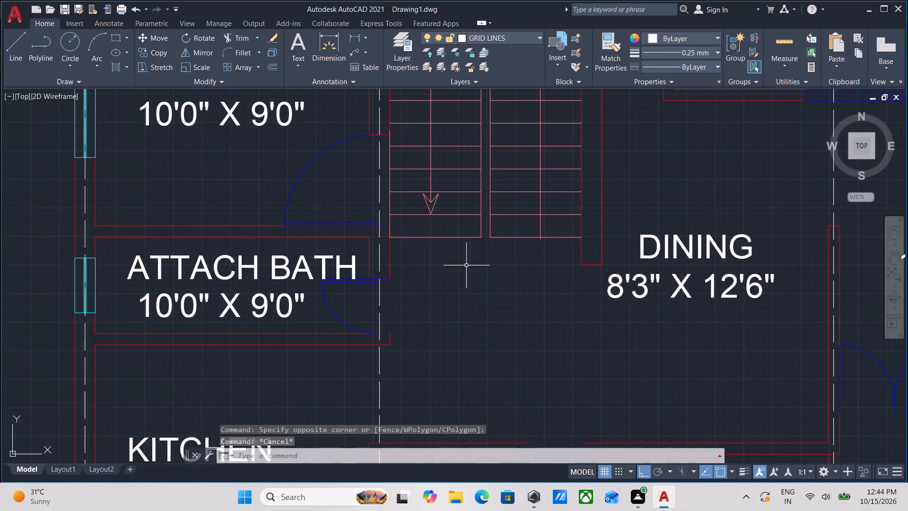
scroll(466, 265, down, 2)
middle_drag(466, 265, 431, 339)
middle_drag(431, 339, 462, 256)
middle_drag(344, 233, 290, 257)
scroll(448, 173, down, 1)
middle_drag(450, 173, 280, 220)
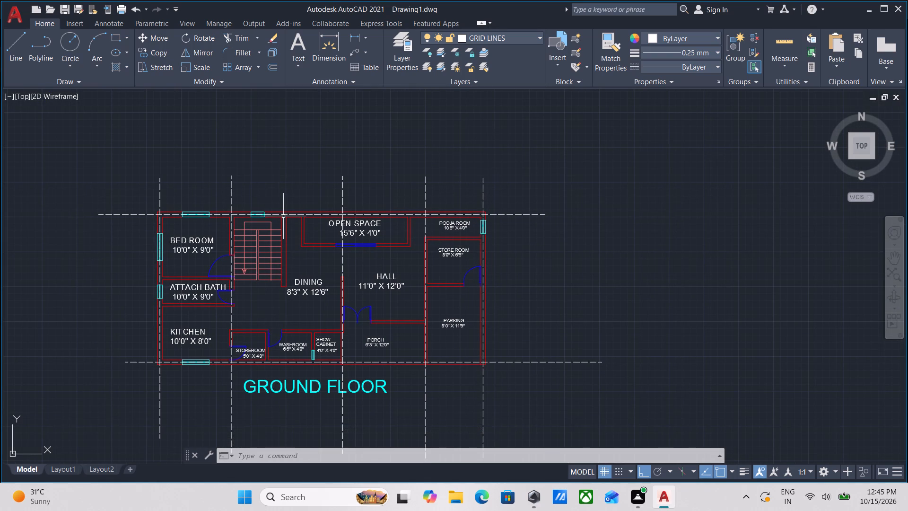
middle_drag(573, 265, 623, 262)
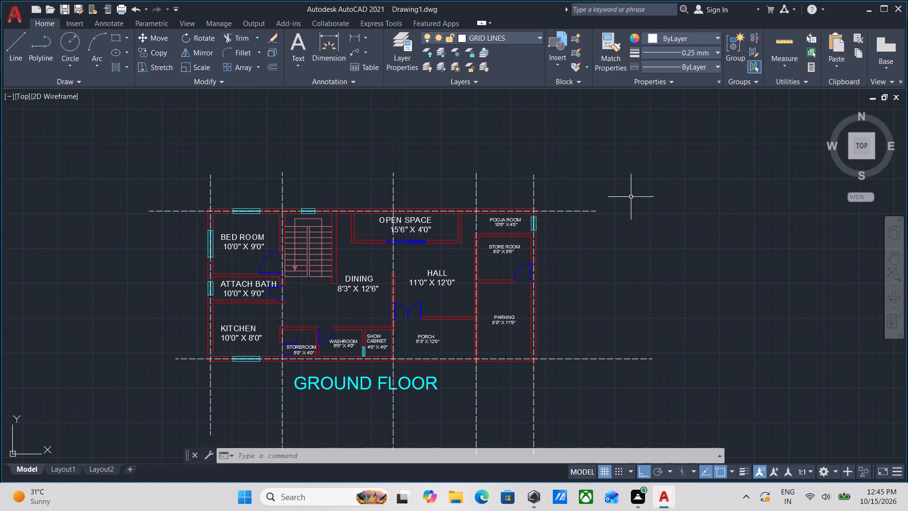
Draw a horizontal grid line about 57' long, centred in the BED ROOM–ATTACH BATH wall and running past the right outer wall.
scroll(244, 297, up, 3)
scroll(173, 255, up, 1)
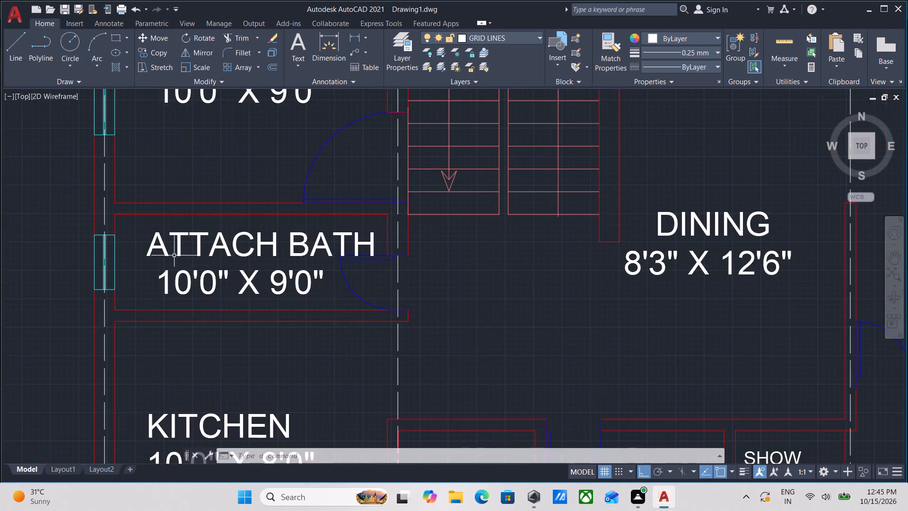
scroll(170, 254, down, 2)
middle_drag(173, 255, 420, 363)
scroll(402, 354, up, 1)
scroll(416, 347, down, 2)
middle_drag(416, 347, 393, 379)
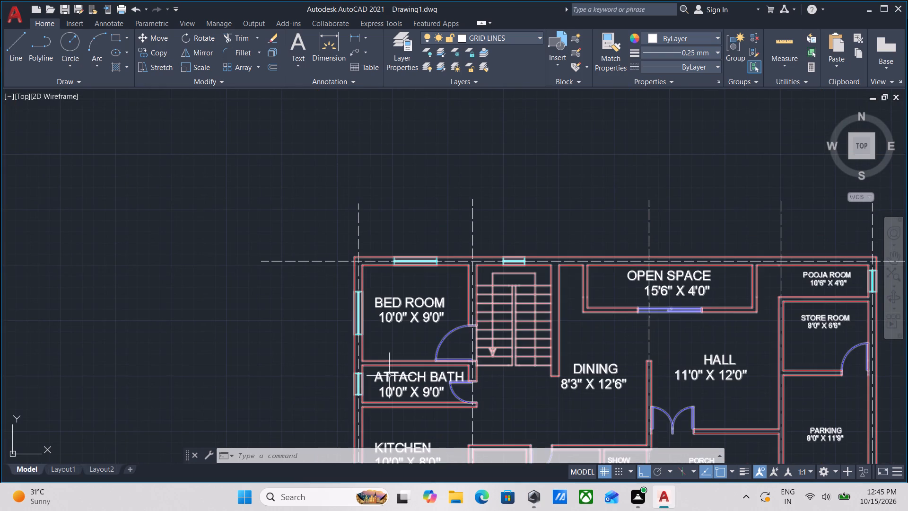
middle_drag(389, 376, 389, 332)
scroll(363, 322, up, 3)
middle_drag(373, 331, 376, 319)
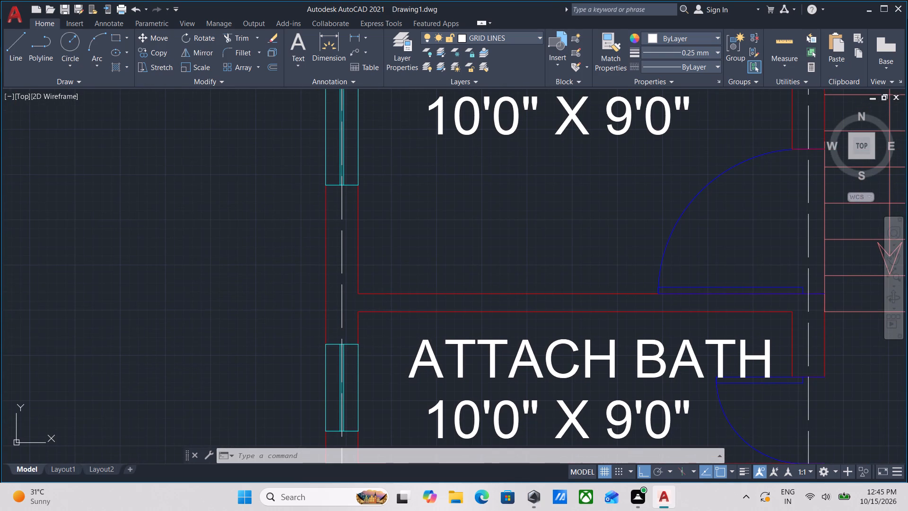
key(l)
key(Return)
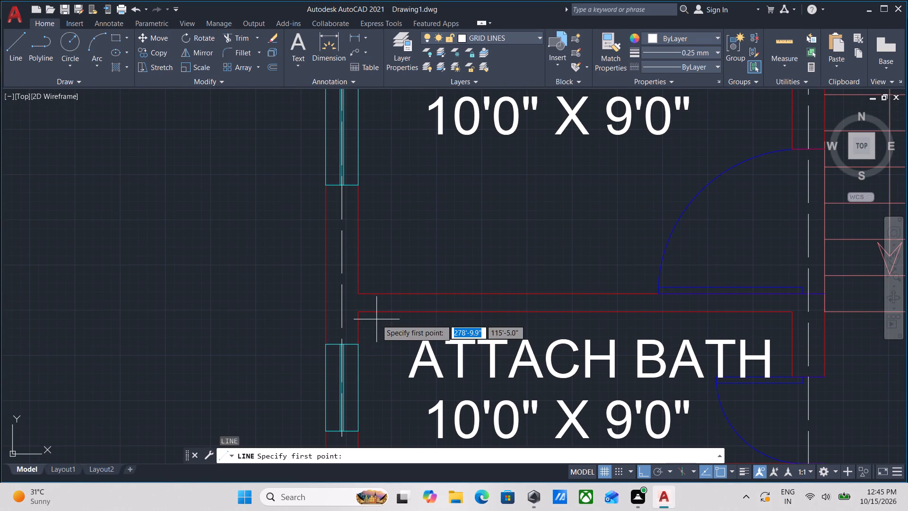
text(M2)
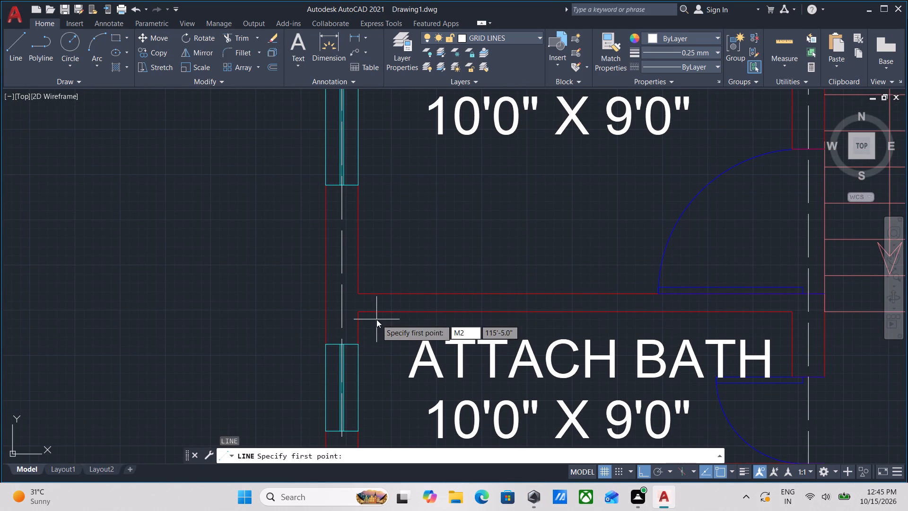
key(p)
key(Return)
scroll(382, 316, up, 1)
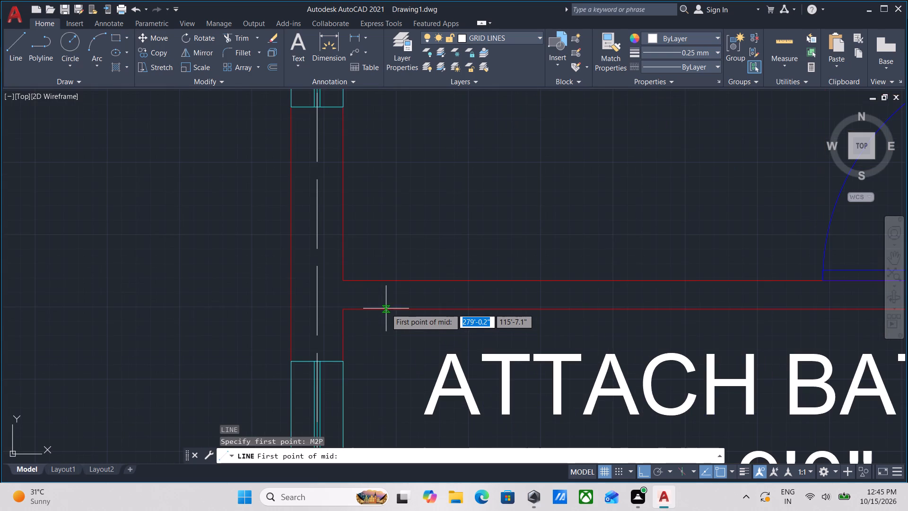
click(386, 308)
click(387, 279)
middle_drag(584, 292, 193, 303)
scroll(609, 311, down, 1)
middle_drag(607, 311, 146, 320)
scroll(604, 299, down, 1)
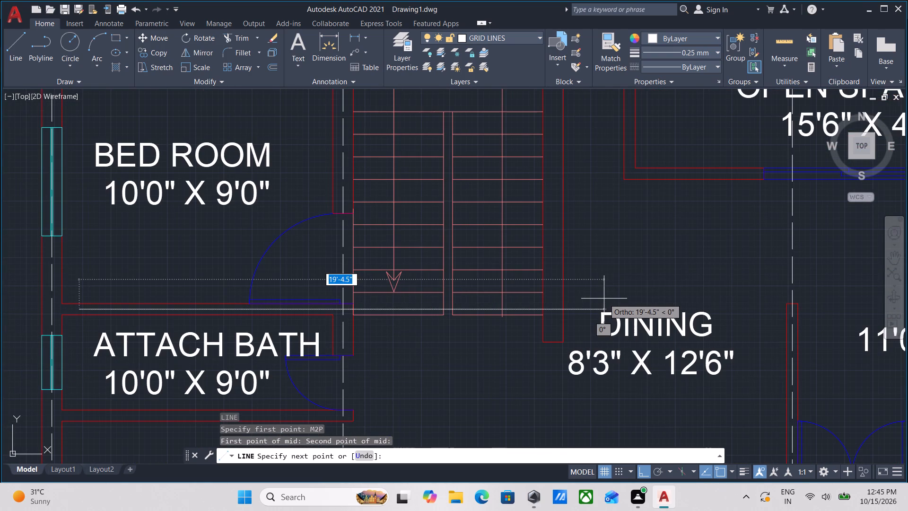
scroll(705, 298, down, 2)
middle_drag(705, 298, 444, 303)
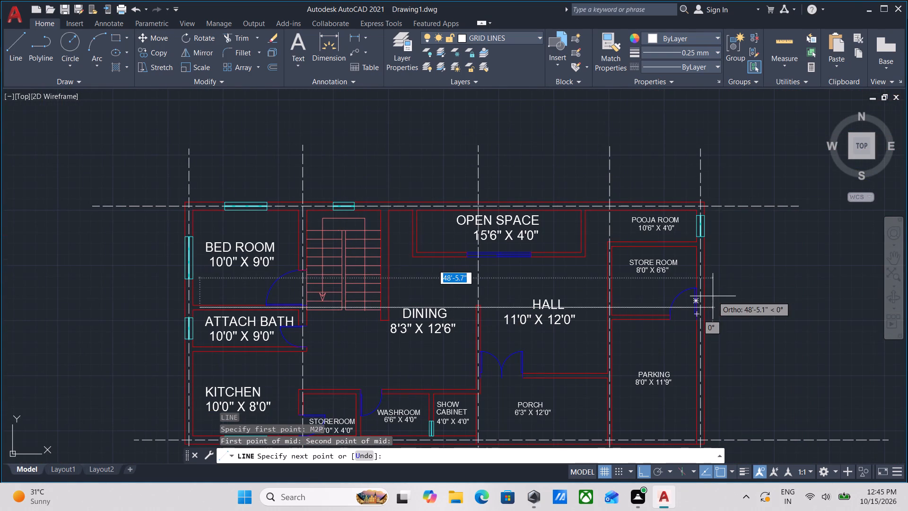
middle_drag(713, 296, 589, 307)
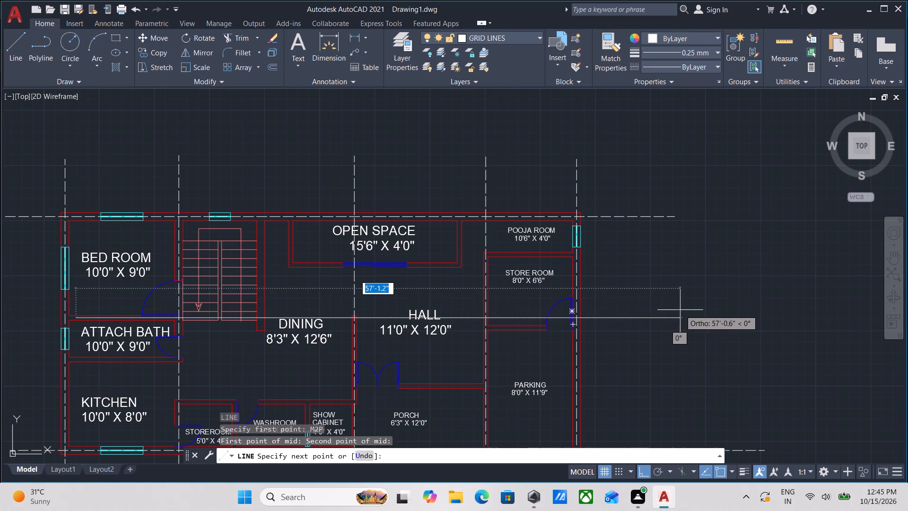
click(684, 309)
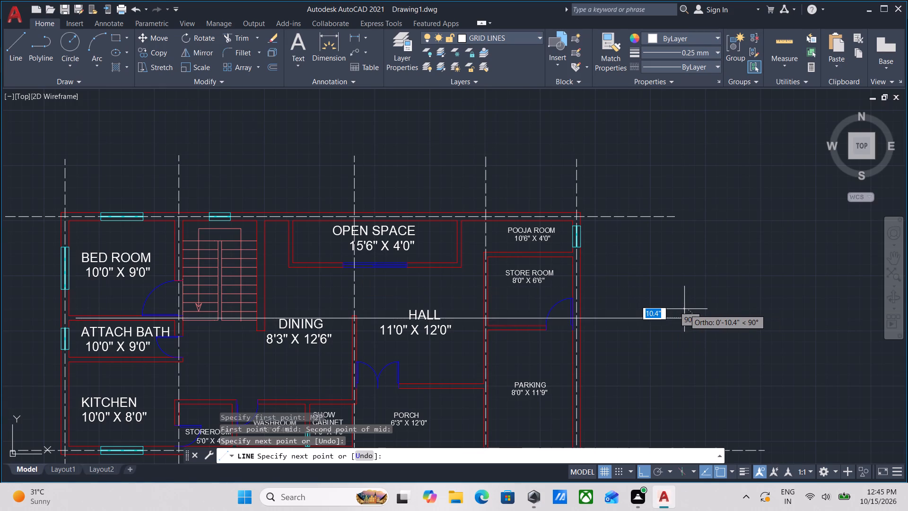
key(Escape)
Stretch the left end of the BED ROOM–ATTACH BATH wall's grid line horizontally out beyond the left outer wall.
scroll(272, 320, up, 2)
middle_drag(271, 320, 530, 303)
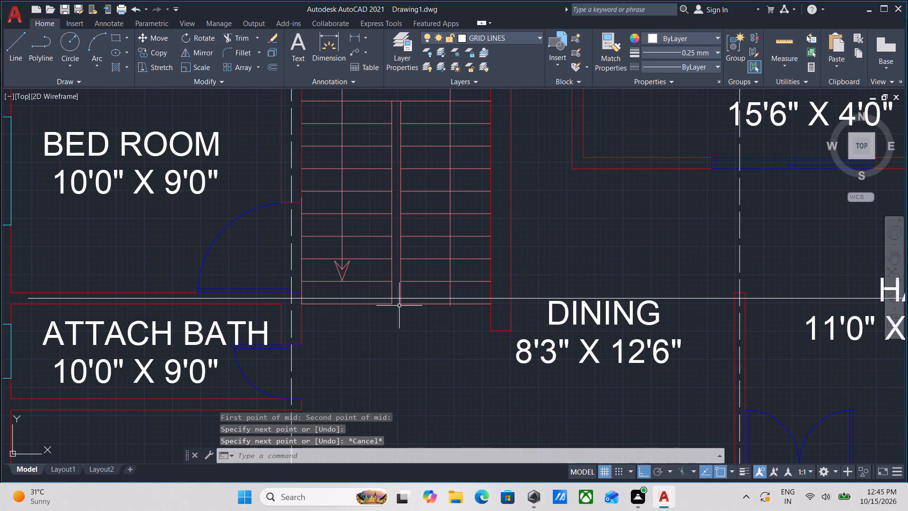
click(352, 298)
middle_drag(354, 297, 604, 290)
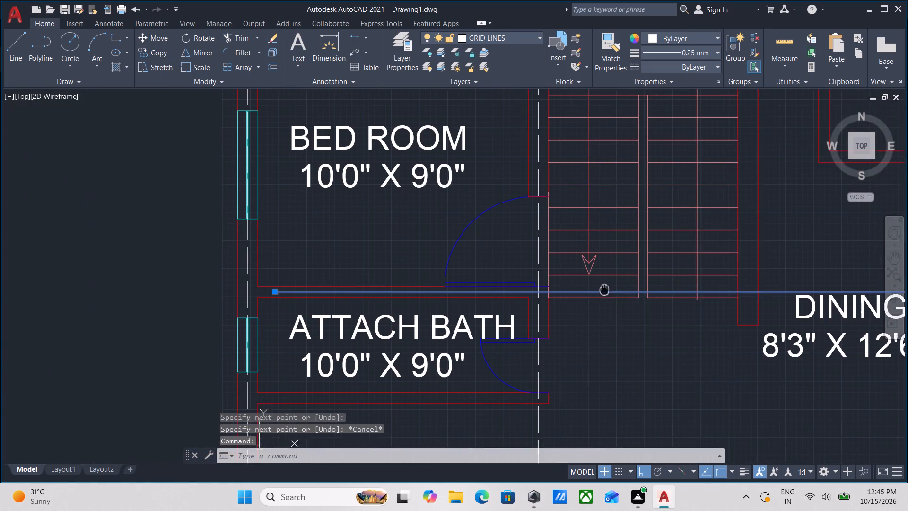
click(276, 291)
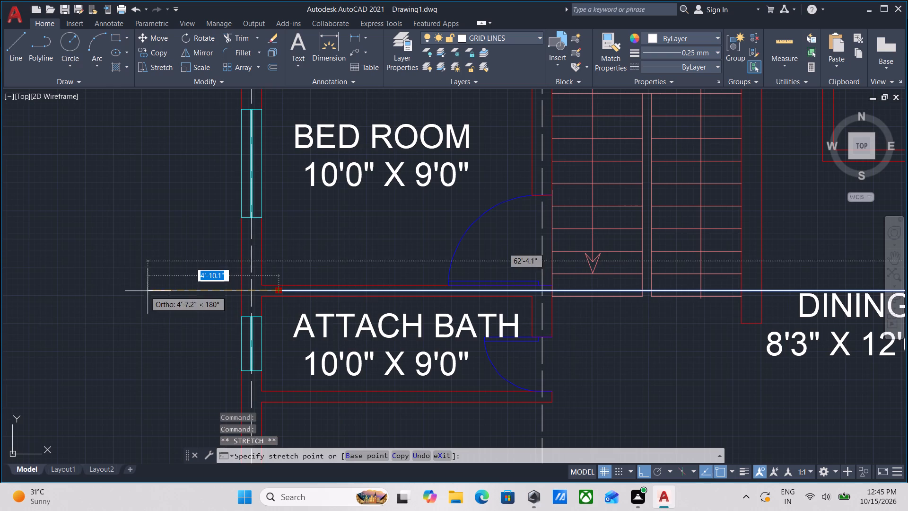
click(65, 294)
scroll(65, 294, down, 2)
key(Escape)
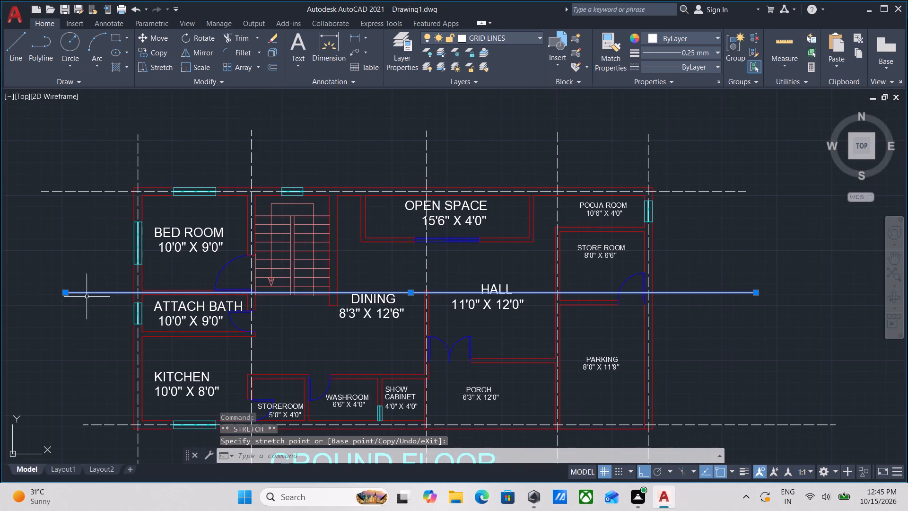
key(Escape)
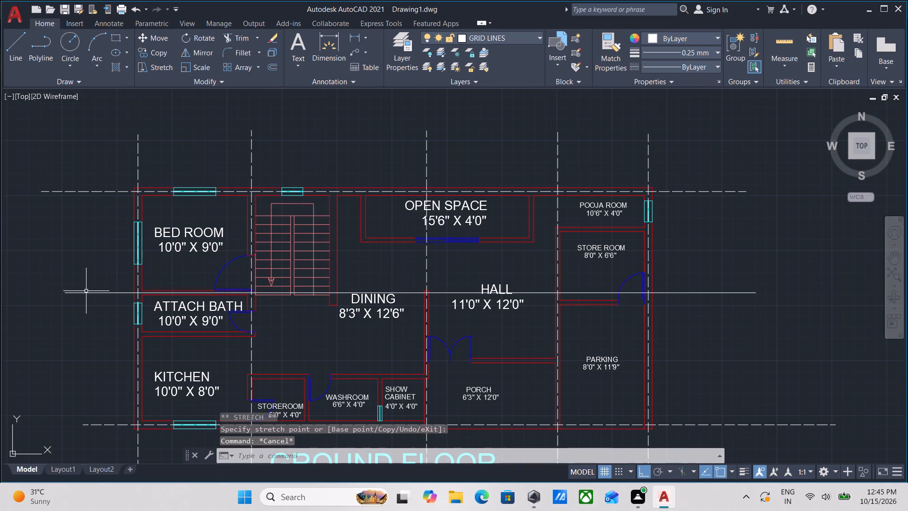
Apply the ACAD_ISO02W100 linetype to the horizontal grid line along the BED ROOM–ATTACH BATH wall.
click(85, 293)
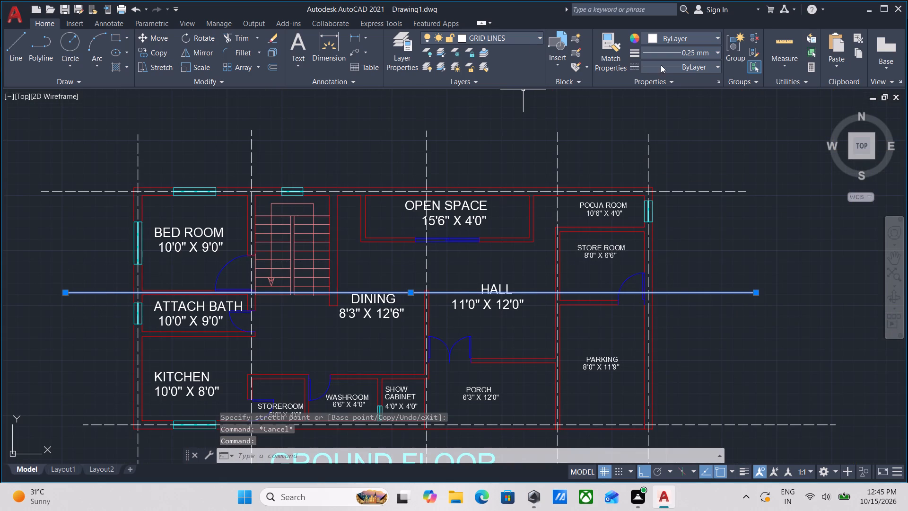
click(679, 66)
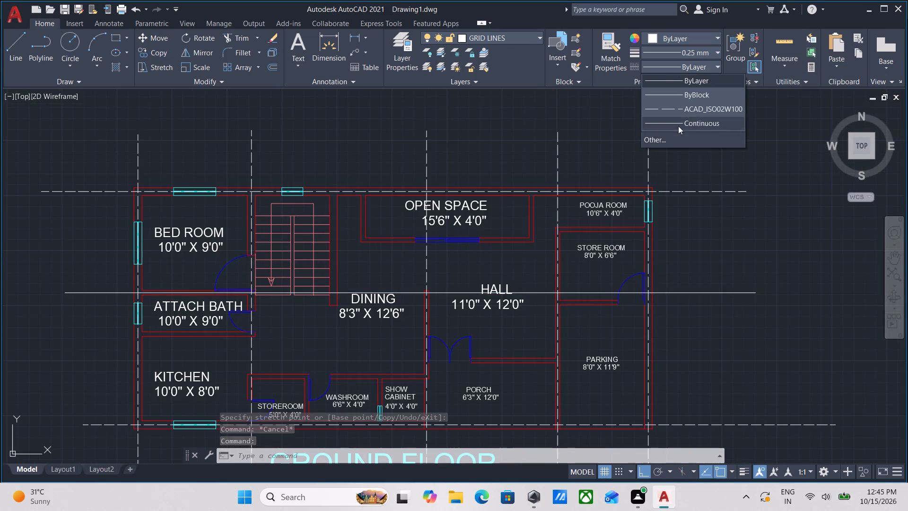
click(682, 105)
scroll(682, 105, down, 2)
scroll(702, 182, up, 2)
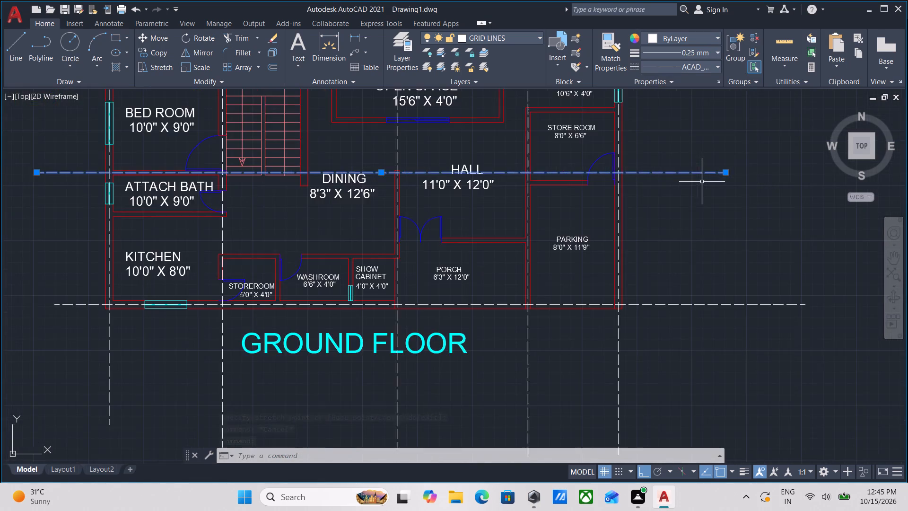
key(Escape)
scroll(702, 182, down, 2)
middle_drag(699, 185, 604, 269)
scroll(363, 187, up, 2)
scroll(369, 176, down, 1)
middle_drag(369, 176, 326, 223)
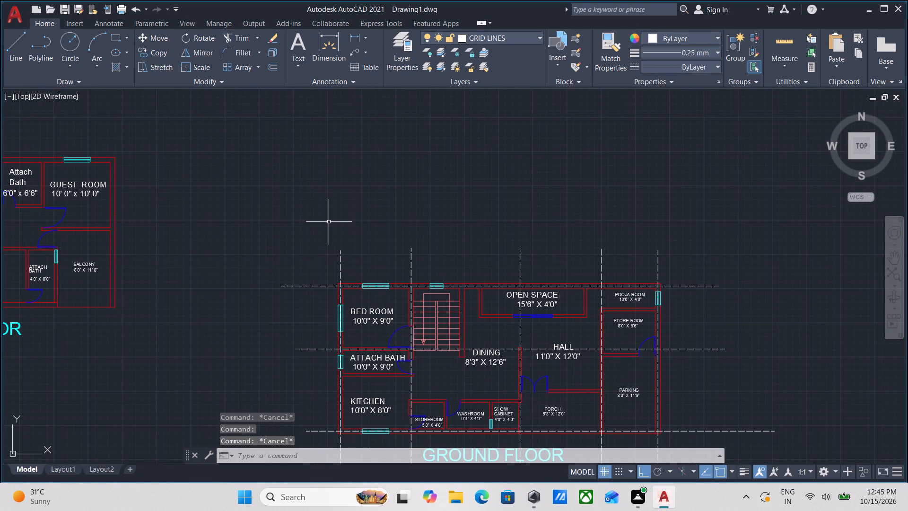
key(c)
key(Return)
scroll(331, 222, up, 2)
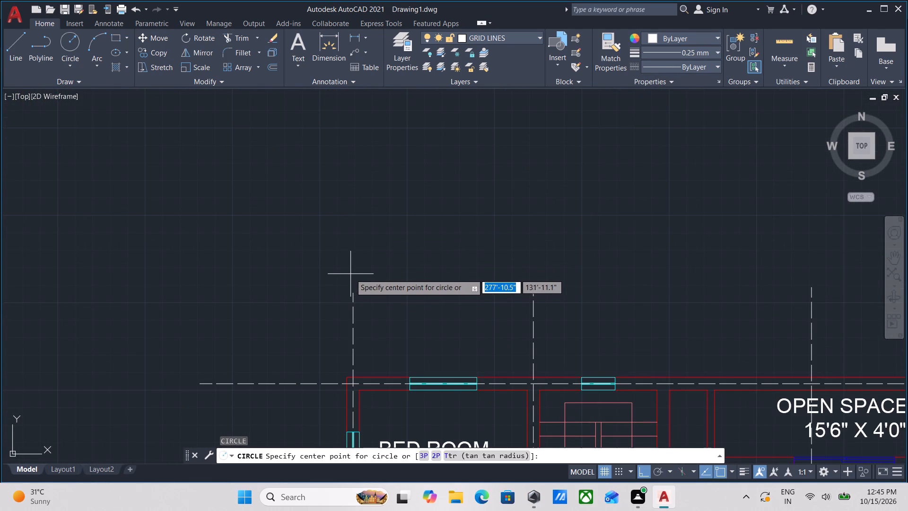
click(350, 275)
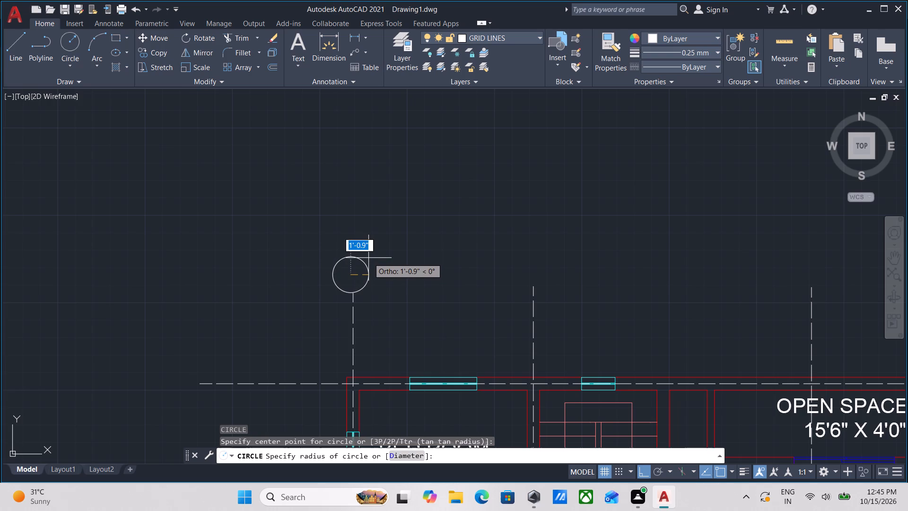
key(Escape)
Stretch the upper end of the left outer wall's vertical grid line slightly upward.
scroll(349, 300, up, 2)
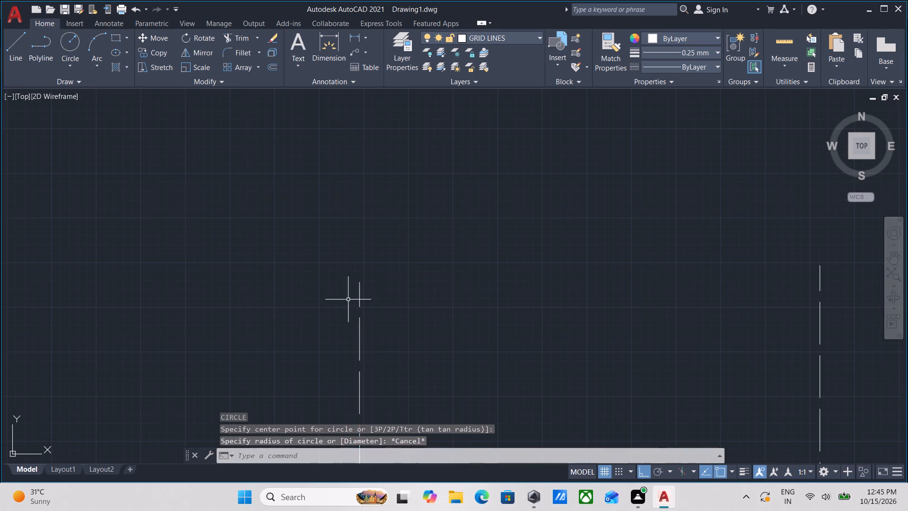
middle_drag(382, 274, 369, 311)
drag(373, 317, 344, 326)
click(333, 328)
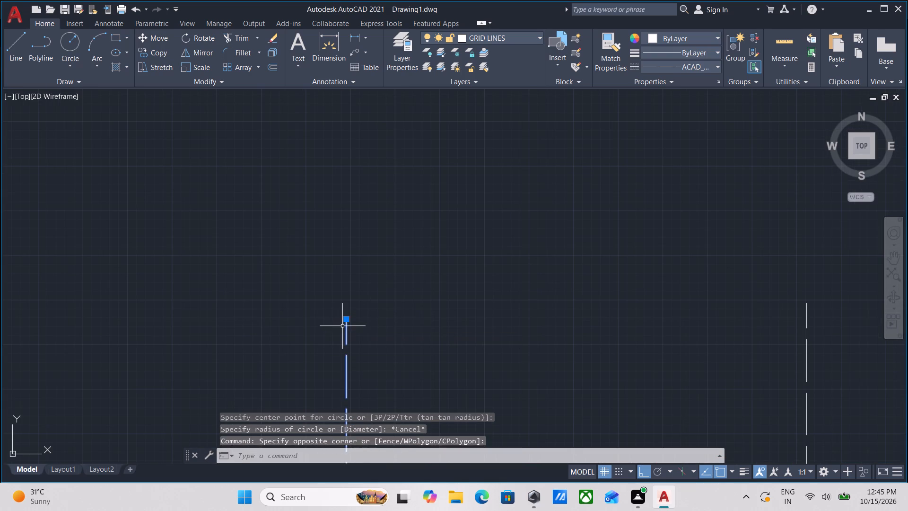
click(348, 320)
click(351, 287)
scroll(351, 287, down, 2)
key(Escape)
Draw a grid bubble circle of about 1'-2" radius centred on the upper end of the left outer wall's grid line.
middle_drag(359, 283, 379, 287)
key(c)
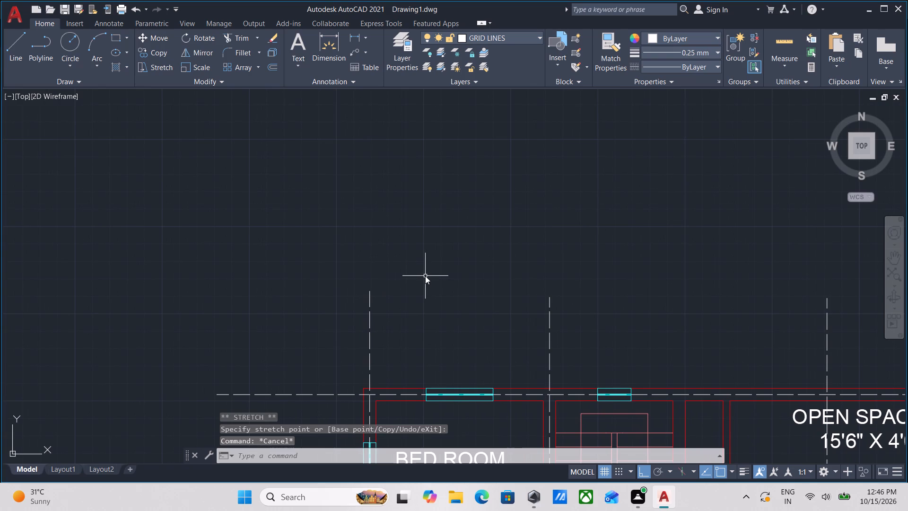
key(Return)
click(370, 289)
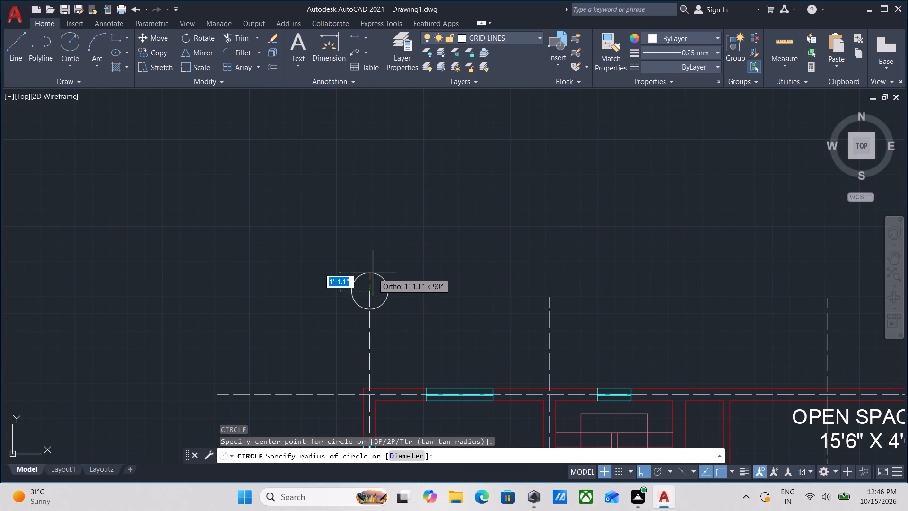
scroll(373, 273, up, 1)
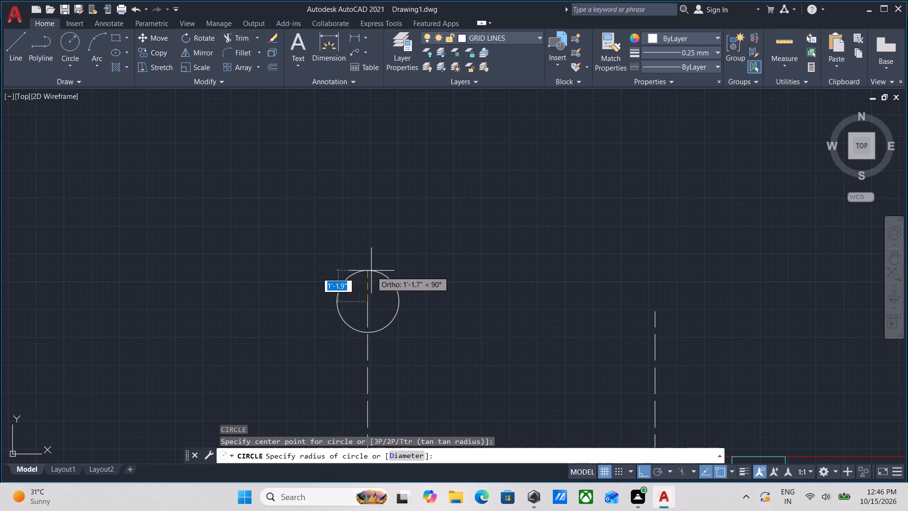
click(371, 270)
scroll(377, 268, down, 2)
scroll(379, 290, up, 3)
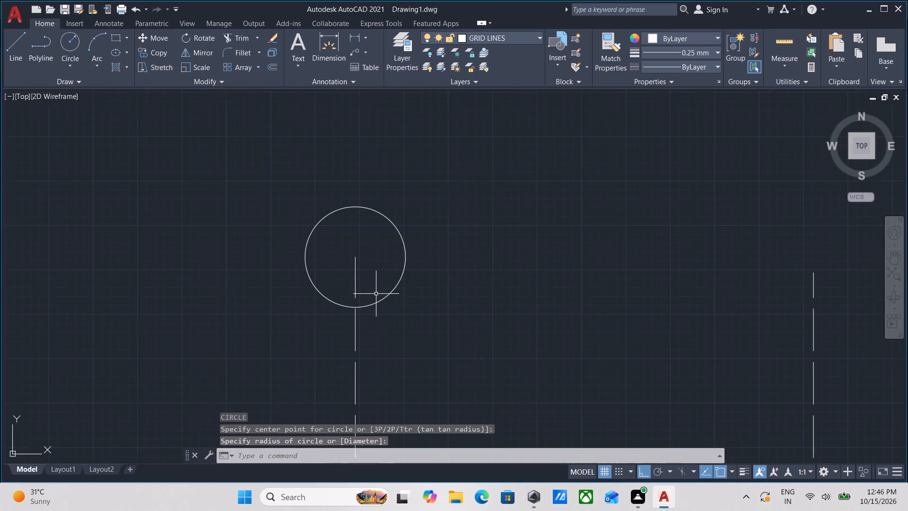
Trim the part of the left outer wall's grid line that lies inside the bubble circle.
middle_drag(376, 294, 402, 257)
text(TR)
key(Return)
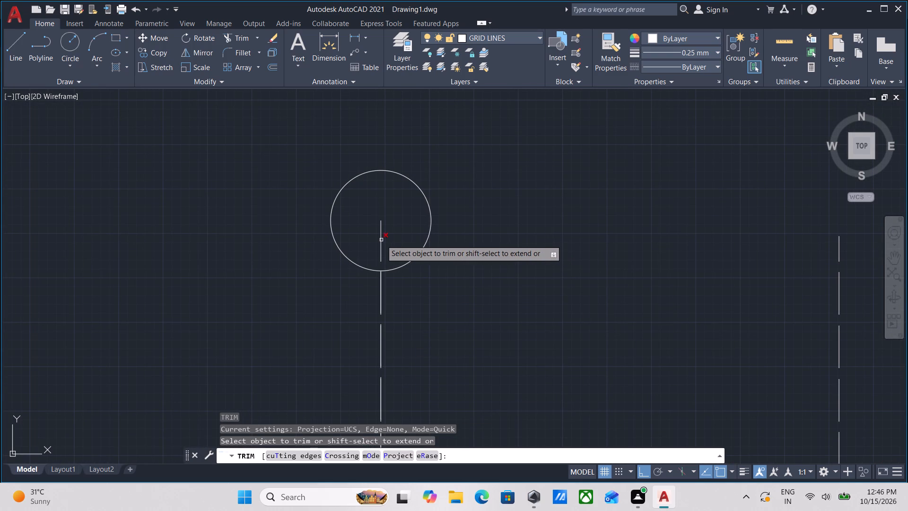
click(381, 240)
scroll(494, 273, down, 2)
middle_drag(494, 273, 318, 271)
scroll(403, 258, down, 1)
middle_drag(403, 258, 393, 296)
key(Escape)
Copy the bubble circle from its bottom point on the grid line to the upper ends of the other four vertical grid lines.
drag(352, 280, 343, 282)
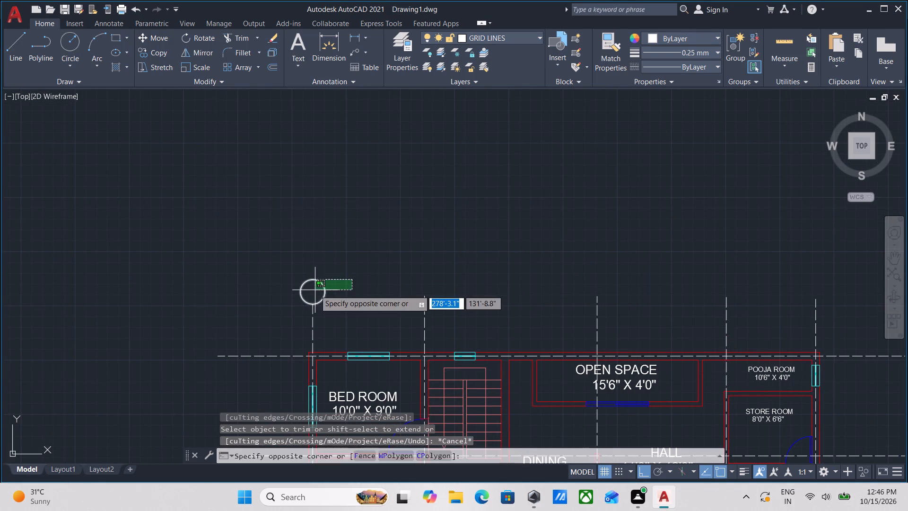
click(315, 290)
middle_drag(341, 294, 385, 296)
text(CO)
key(Return)
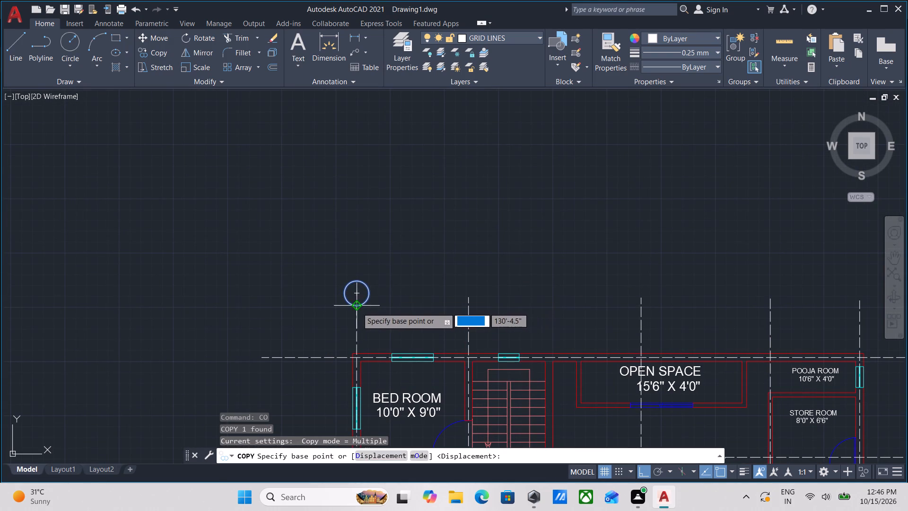
click(357, 308)
click(468, 304)
middle_drag(585, 302, 552, 302)
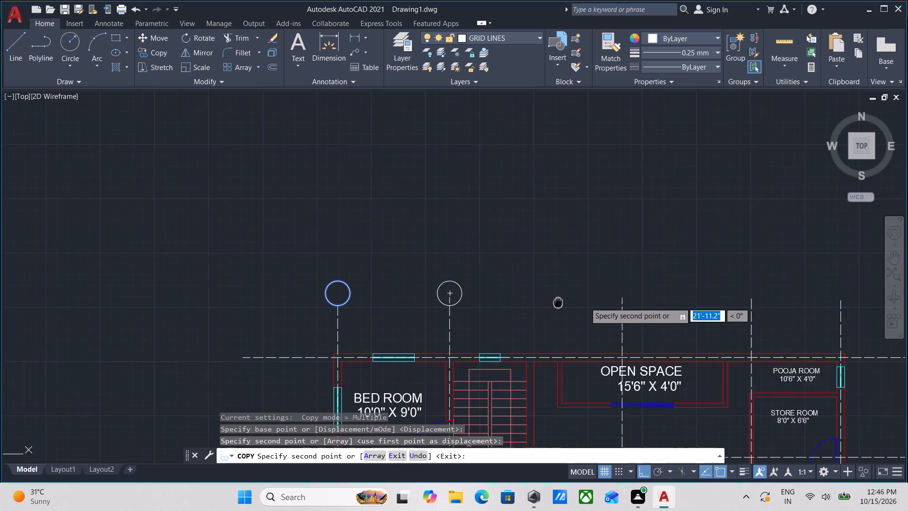
middle_drag(552, 302, 519, 304)
click(574, 310)
middle_drag(675, 318, 571, 314)
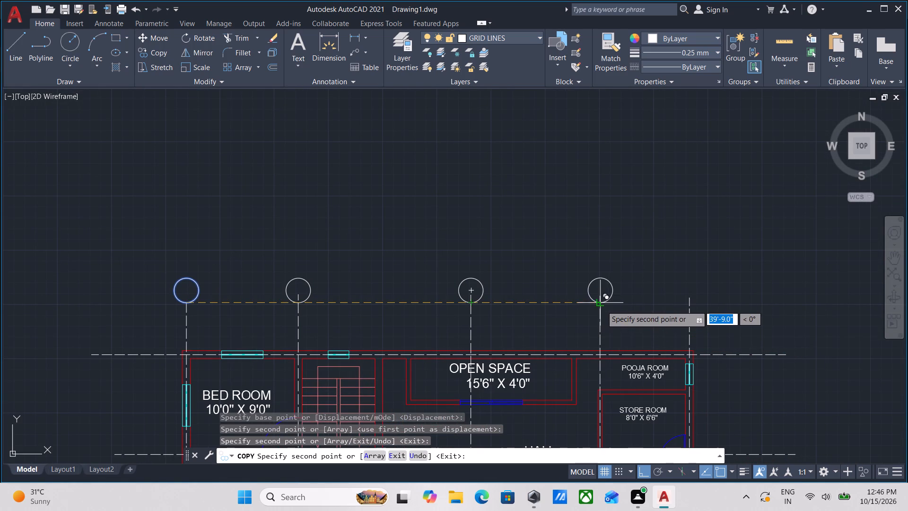
click(602, 306)
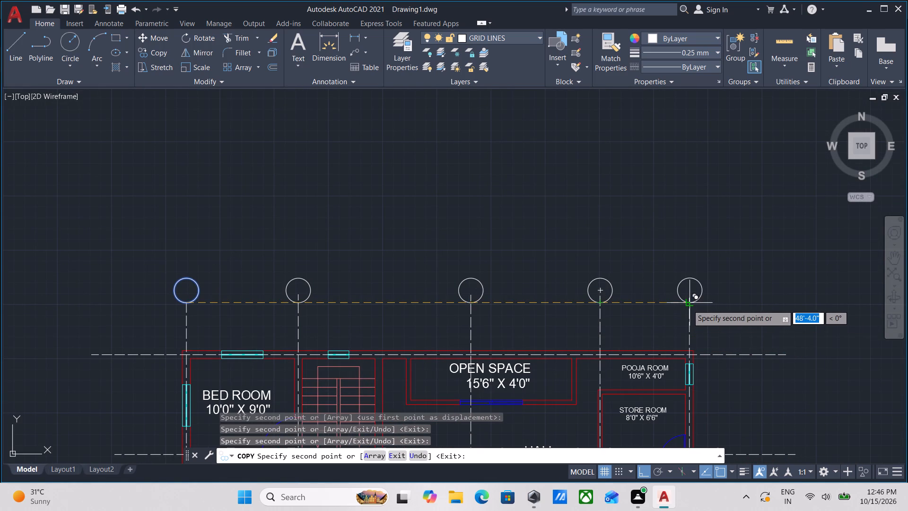
click(689, 305)
key(Escape)
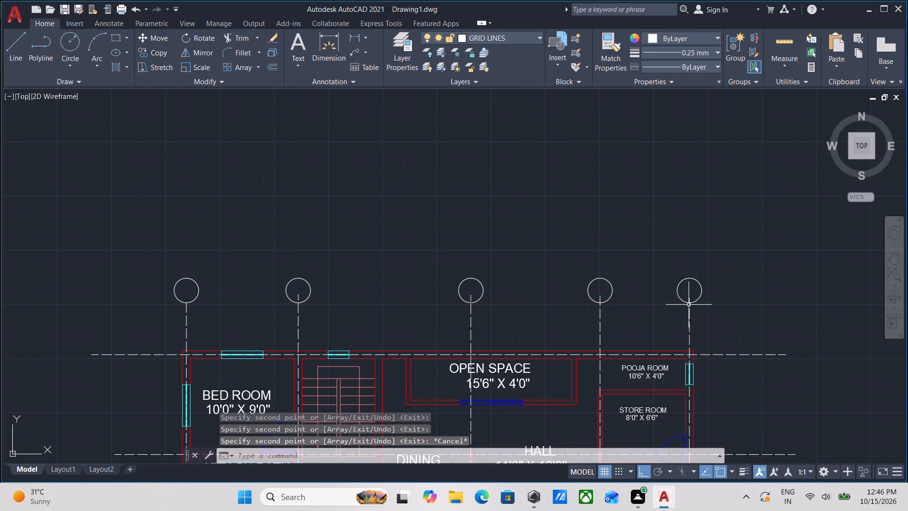
Trim the ends of the other four vertical grid lines that lie inside their bubble circles.
scroll(364, 301, up, 1)
middle_drag(367, 302, 454, 309)
text(TR)
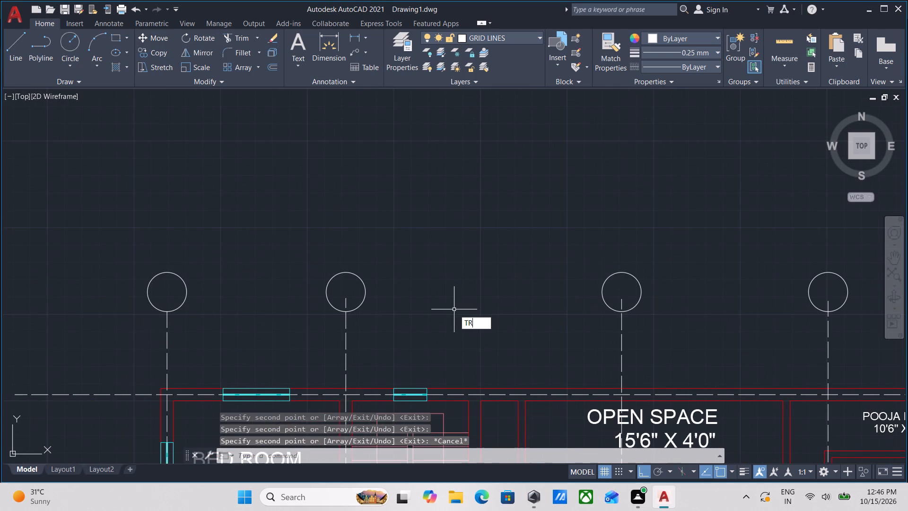
key(Return)
scroll(366, 316, up, 2)
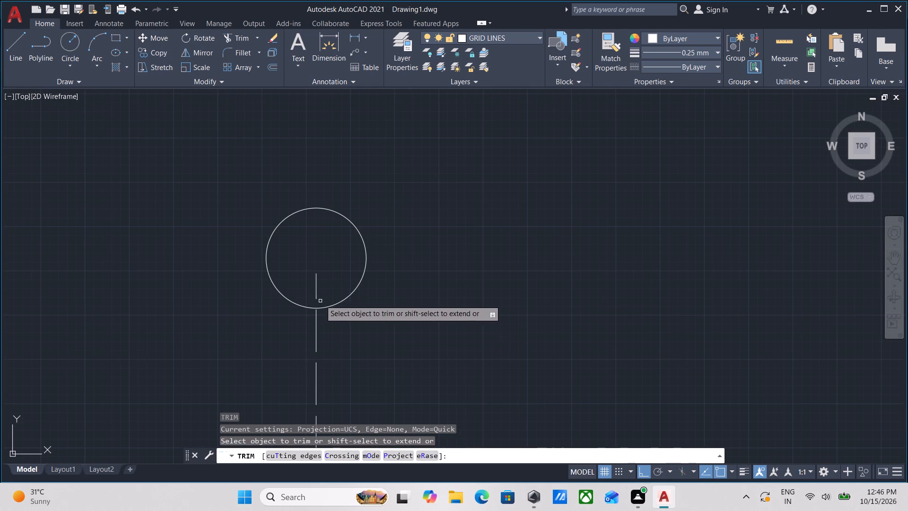
click(315, 291)
scroll(486, 332, down, 2)
middle_drag(486, 332, 274, 294)
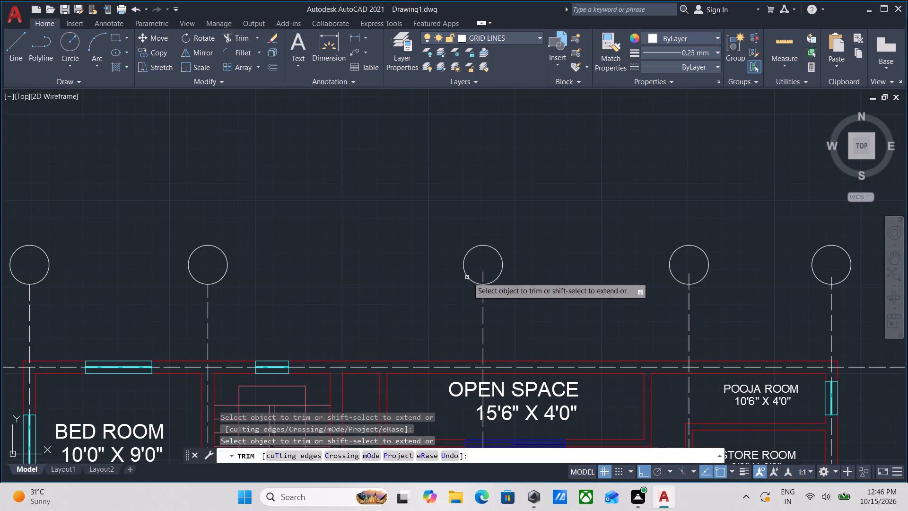
click(482, 275)
middle_drag(538, 276, 350, 279)
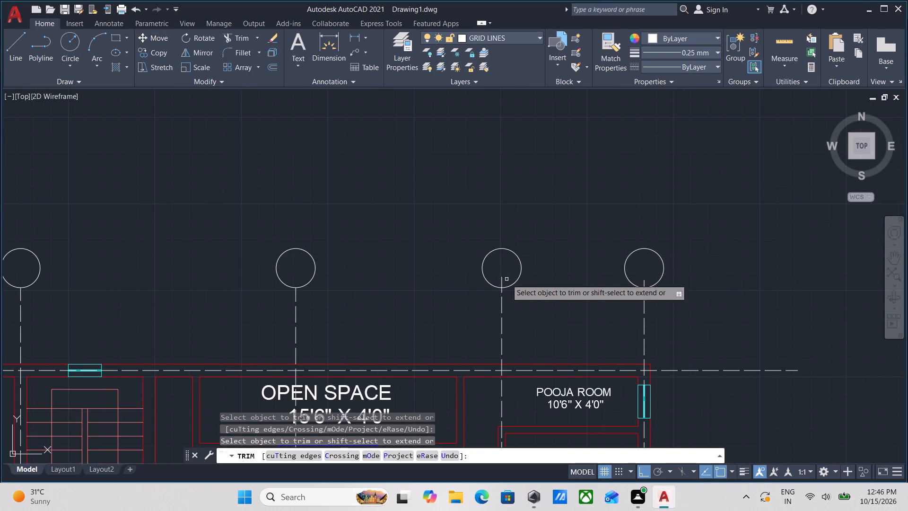
click(502, 279)
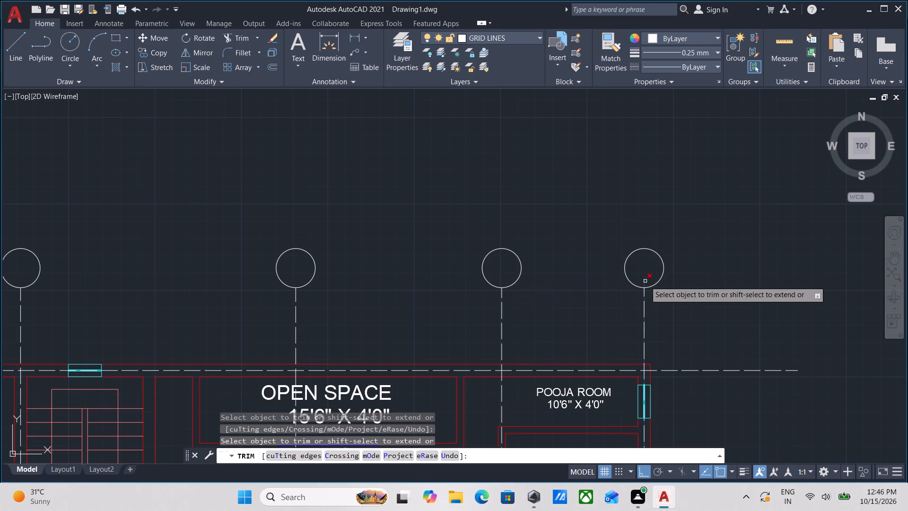
click(645, 281)
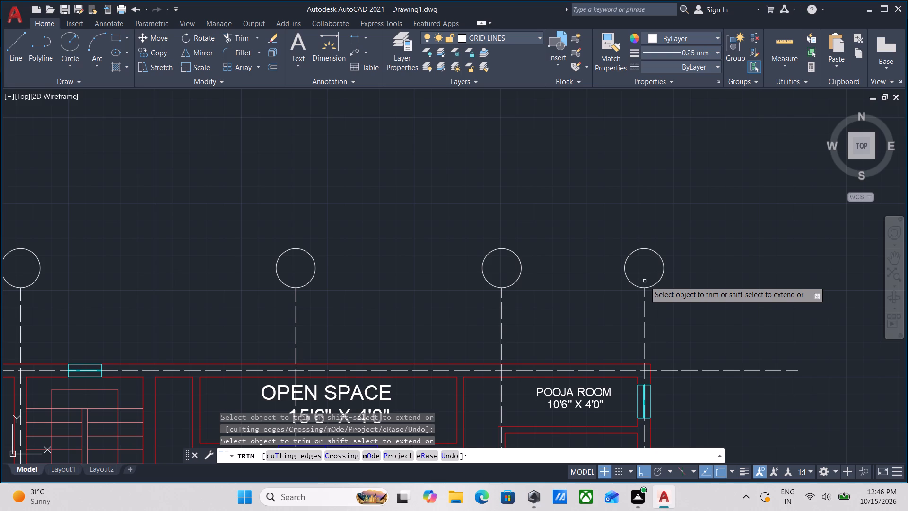
scroll(617, 282, down, 2)
middle_drag(490, 251, 500, 192)
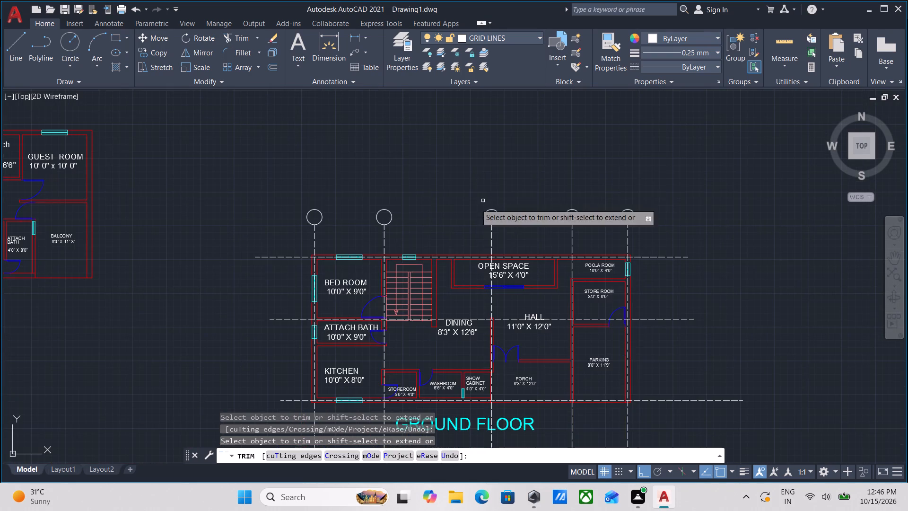
middle_drag(235, 240, 317, 232)
scroll(338, 224, up, 2)
key(Escape)
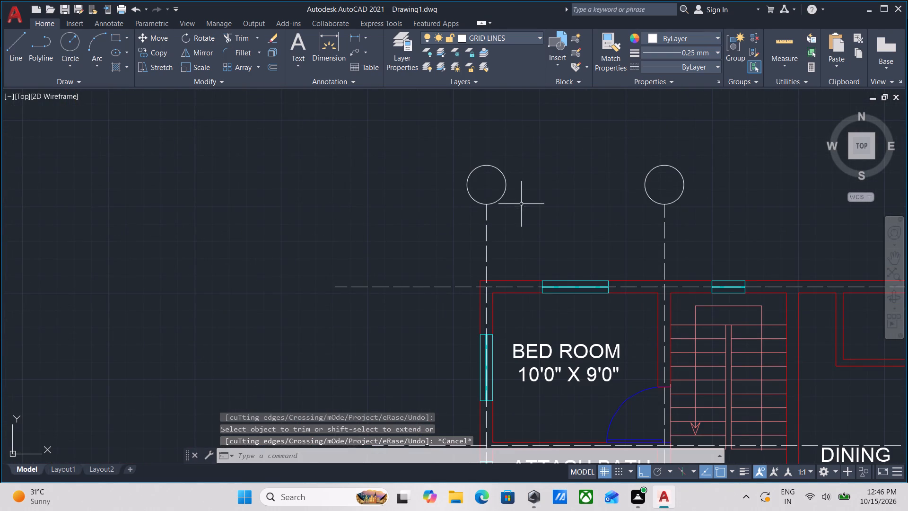
Copy the left outer wall's grid bubble by its right quadrant to the left end of the top horizontal grid line.
drag(522, 204, 516, 200)
click(472, 168)
middle_drag(411, 202, 415, 225)
text(CO)
key(Return)
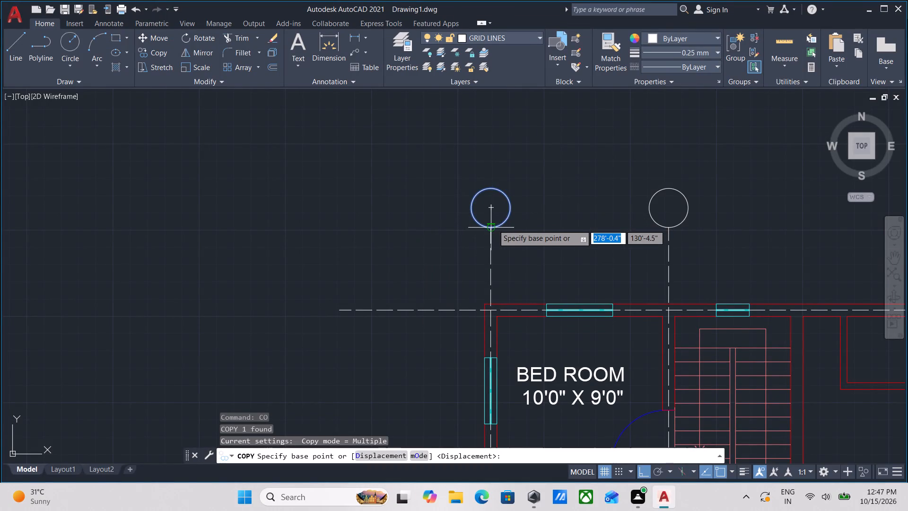
click(512, 205)
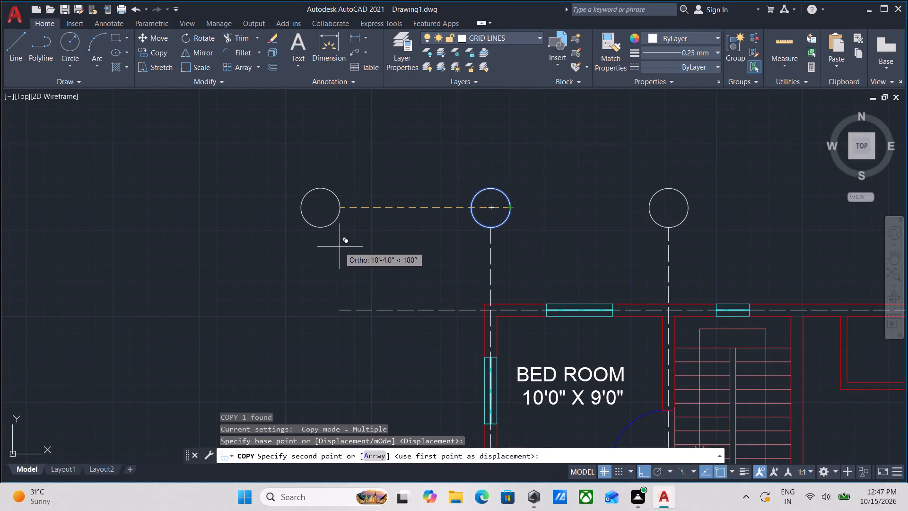
key(F8)
scroll(332, 300, up, 2)
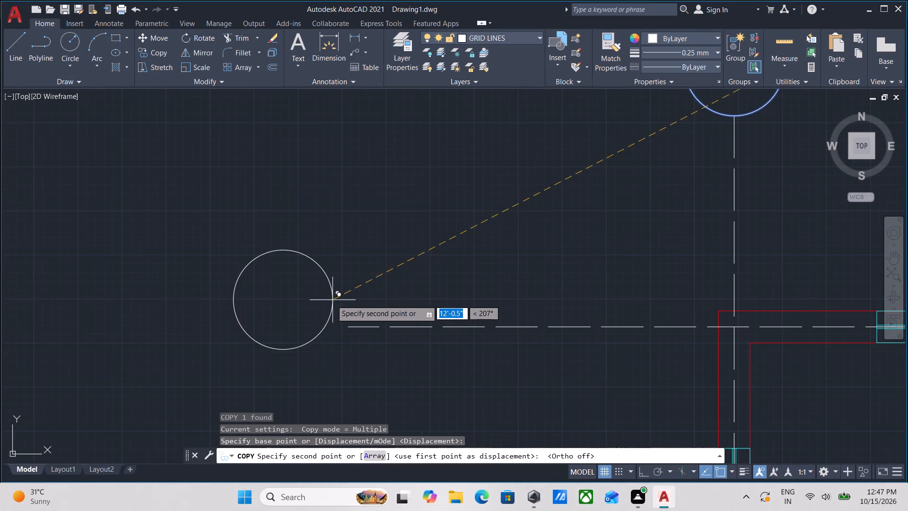
click(349, 325)
scroll(402, 267, down, 2)
middle_drag(403, 259, 422, 201)
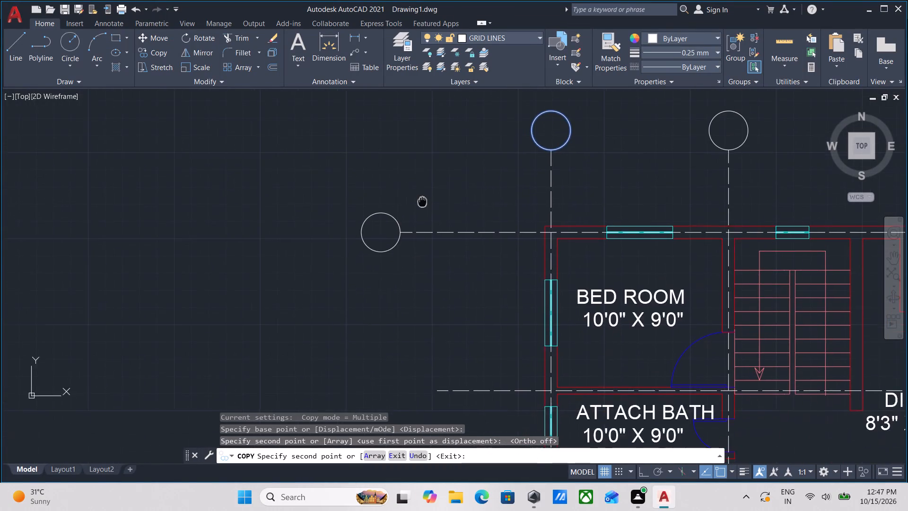
scroll(422, 203, down, 3)
scroll(392, 224, up, 2)
scroll(392, 224, down, 1)
middle_drag(389, 226, 284, 325)
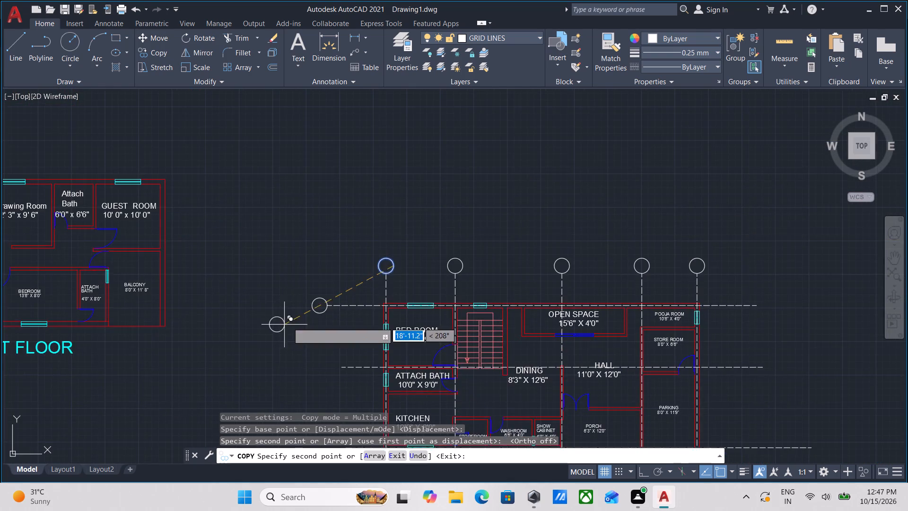
key(Escape)
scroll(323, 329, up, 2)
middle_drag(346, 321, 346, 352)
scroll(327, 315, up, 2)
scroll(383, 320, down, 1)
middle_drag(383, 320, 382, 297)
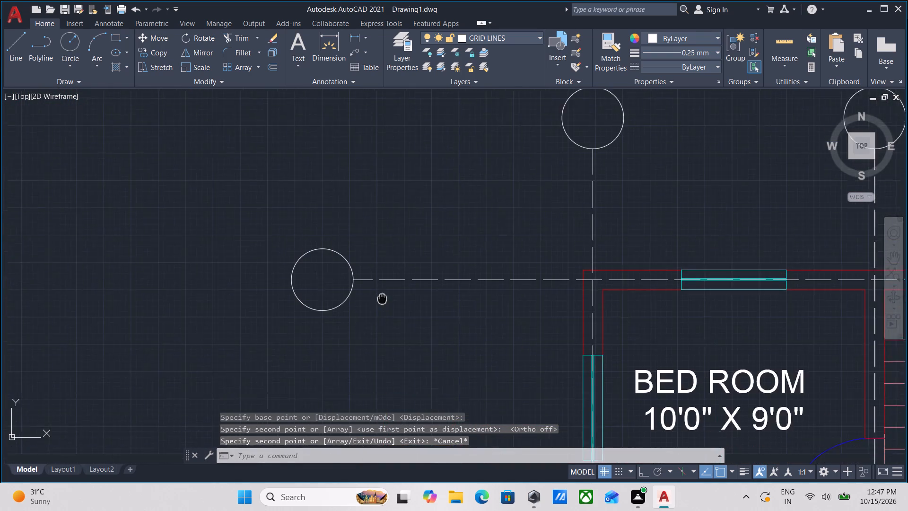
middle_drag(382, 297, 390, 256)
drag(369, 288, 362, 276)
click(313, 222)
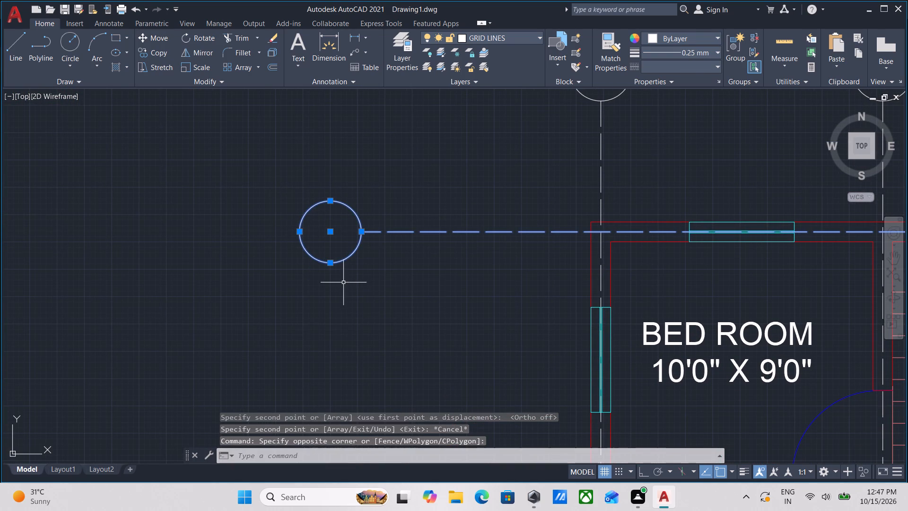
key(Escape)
Copy the top horizontal grid line's bubble straight down with Ortho on, level with the middle and bottom horizontal grid lines.
drag(350, 177, 341, 188)
click(310, 219)
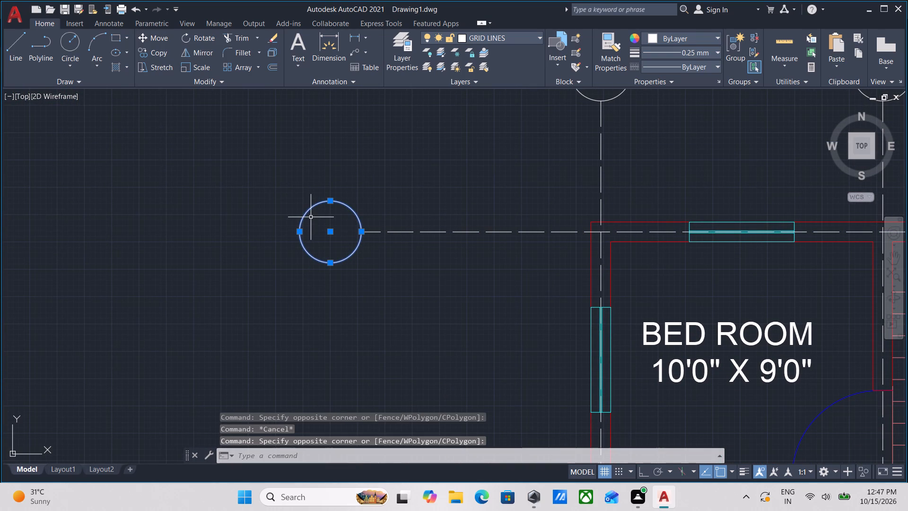
text(CO)
key(Return)
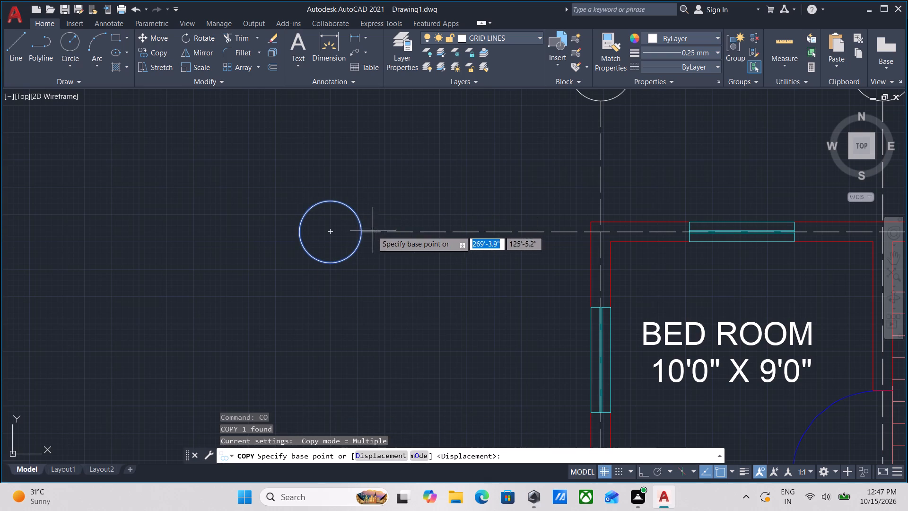
click(366, 232)
middle_drag(357, 349, 370, 154)
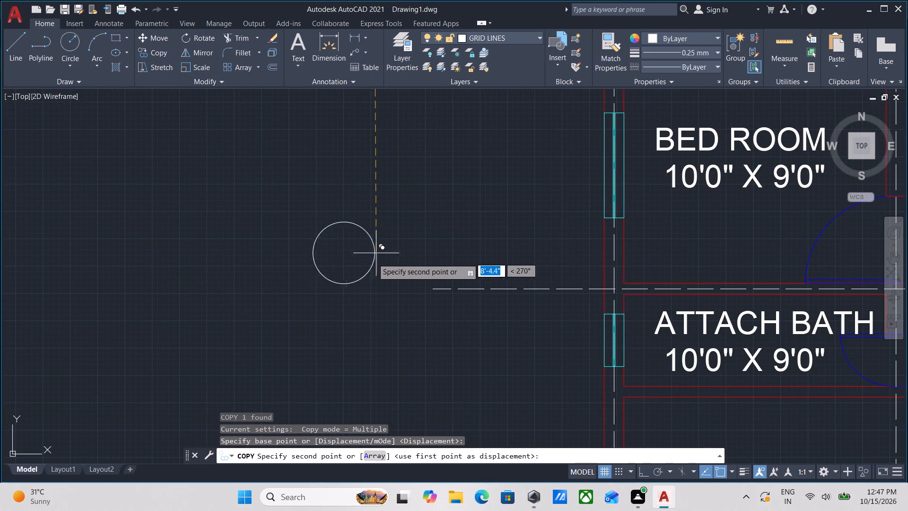
key(F8)
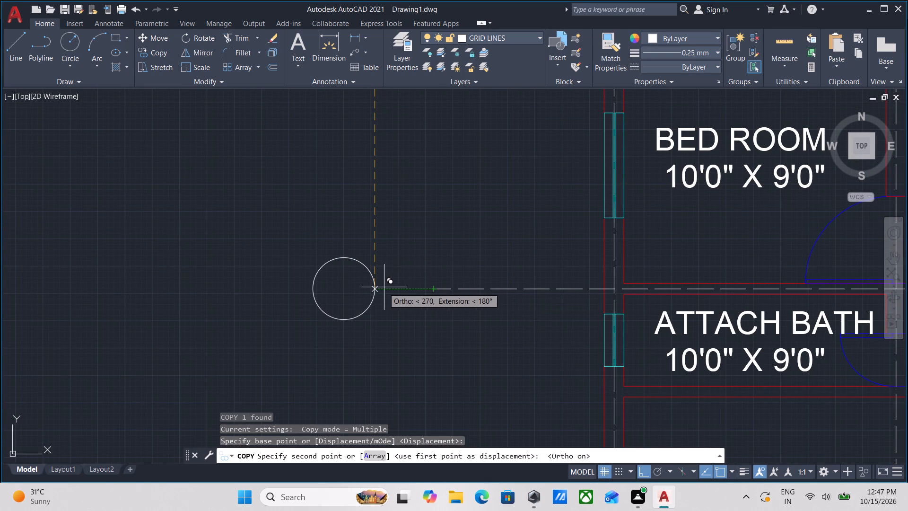
click(376, 290)
middle_drag(377, 298, 367, 193)
scroll(362, 272, down, 2)
middle_drag(362, 274, 359, 160)
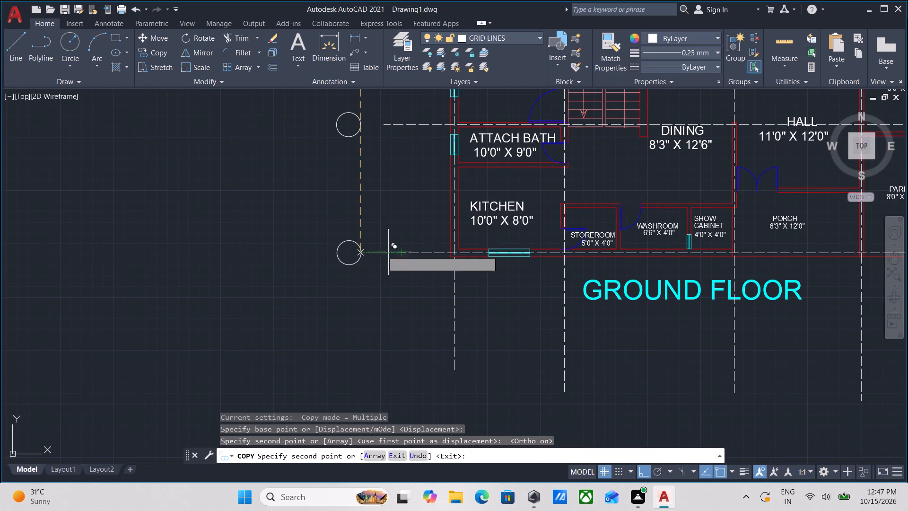
click(360, 252)
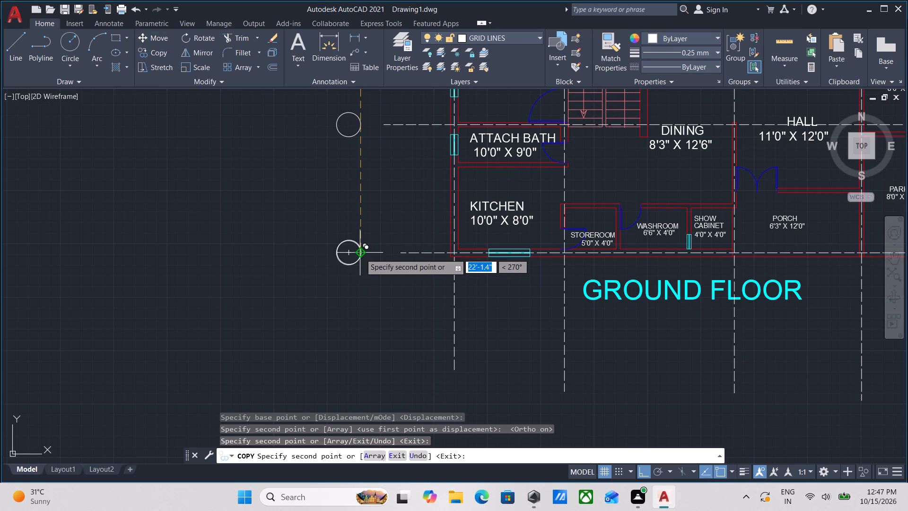
scroll(361, 269, down, 2)
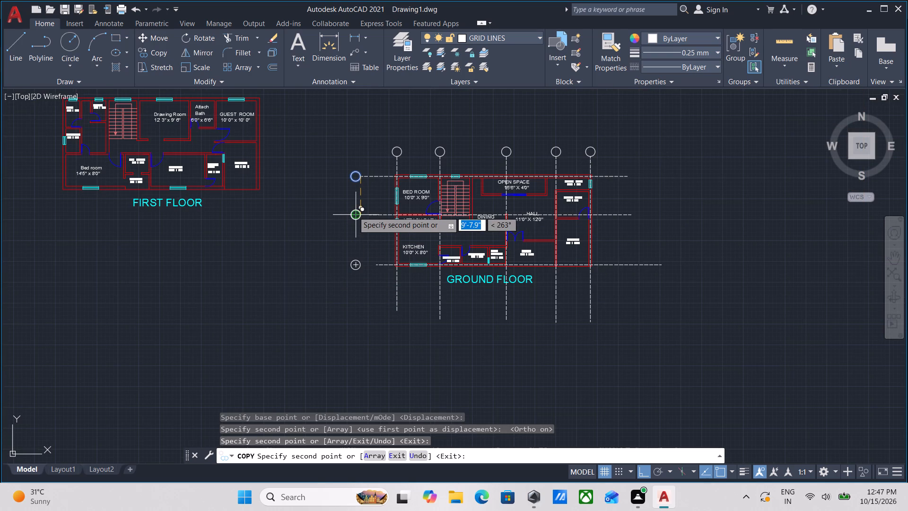
key(Escape)
Stretch the left end of the middle horizontal grid line to the right quadrant of its bubble.
scroll(381, 235, up, 2)
middle_drag(377, 198, 396, 269)
scroll(382, 208, up, 1)
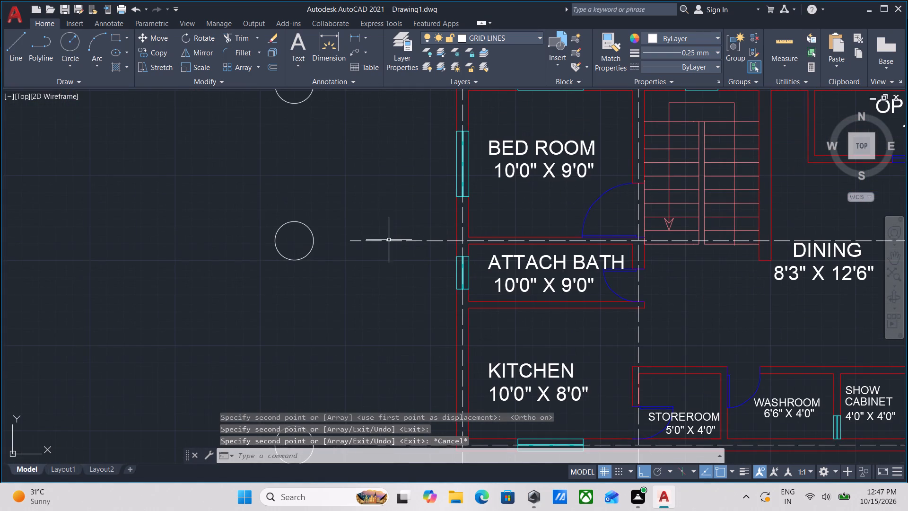
click(388, 240)
click(351, 241)
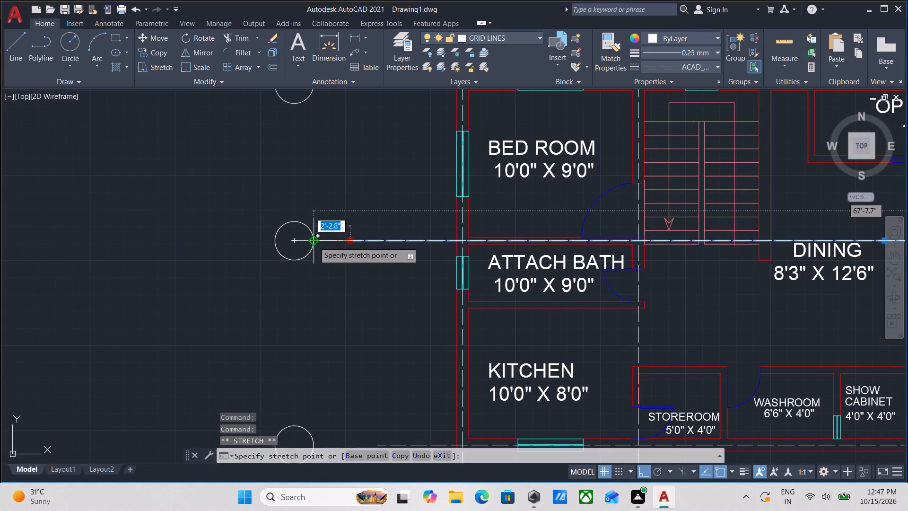
click(314, 242)
scroll(317, 241, down, 2)
key(Escape)
middle_drag(339, 228, 358, 185)
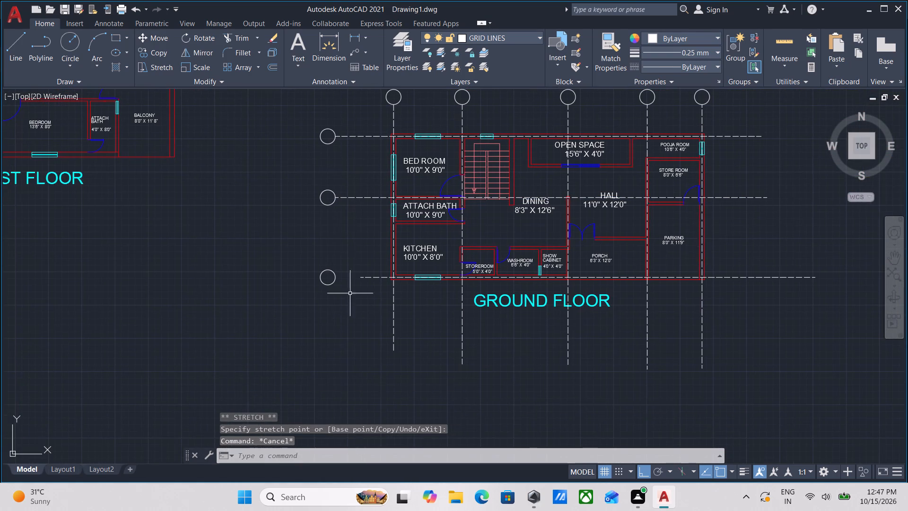
Stretch the left end of the bottom horizontal grid line to the right quadrant of its bubble.
scroll(351, 296, up, 2)
drag(380, 278, 381, 255)
click(372, 232)
click(370, 248)
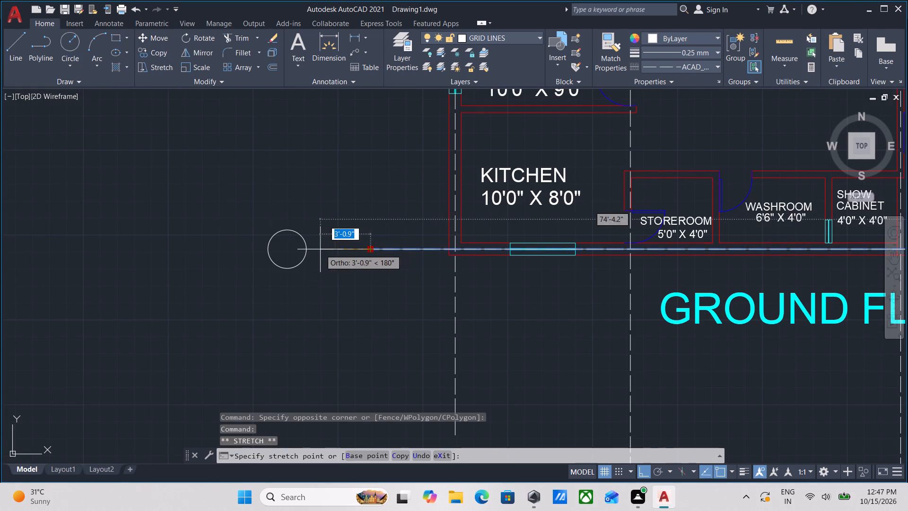
click(306, 249)
scroll(343, 222, down, 2)
middle_drag(338, 235, 311, 304)
key(Escape)
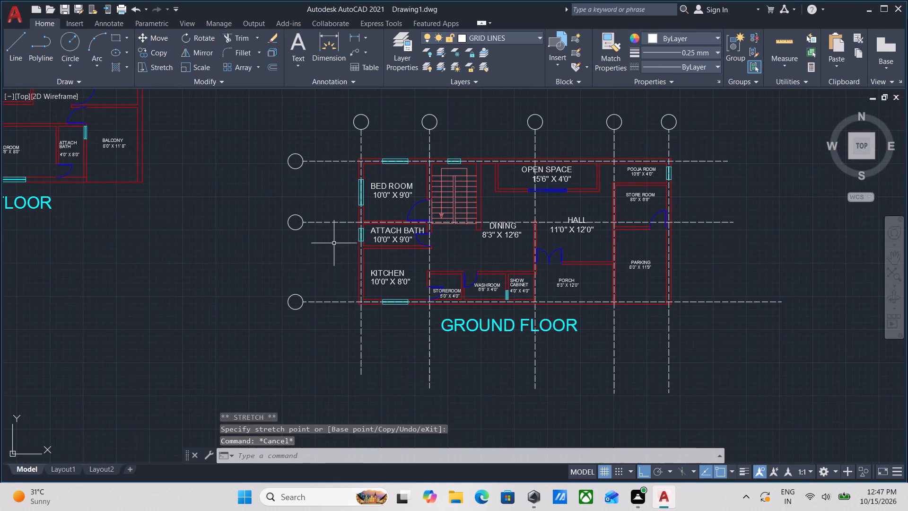
Add single-line text "A", about 7" high with 0 rotation, starting at the centre of the left outer wall's upper grid bubble.
middle_drag(334, 243, 277, 313)
scroll(346, 174, up, 1)
middle_drag(316, 182, 317, 227)
scroll(283, 240, up, 3)
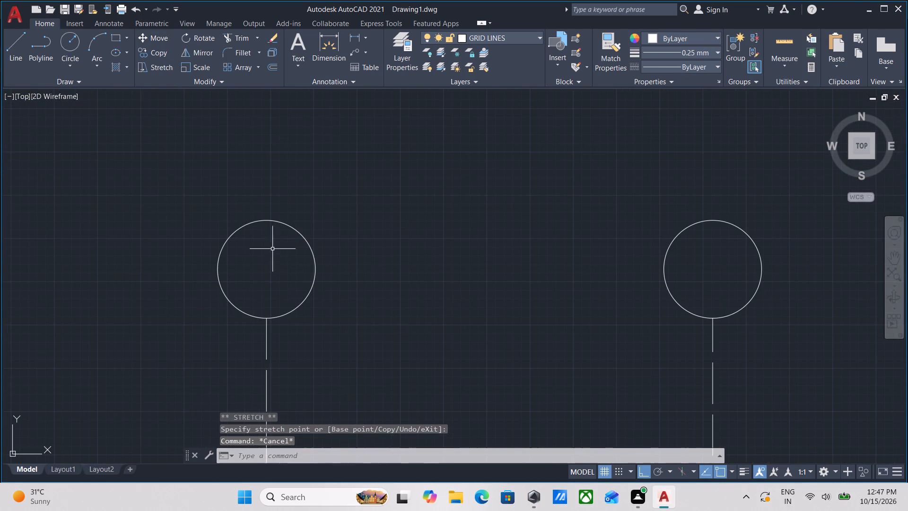
text(DT)
key(Return)
double_click(267, 271)
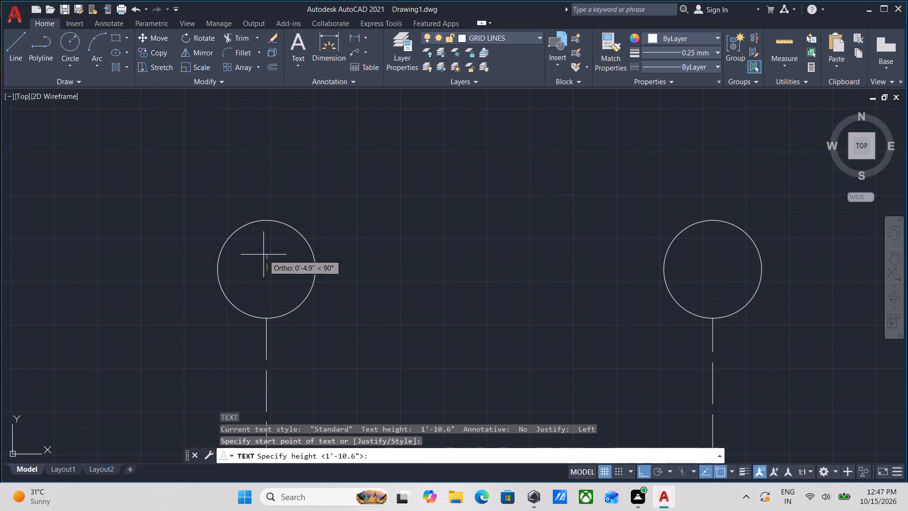
click(270, 247)
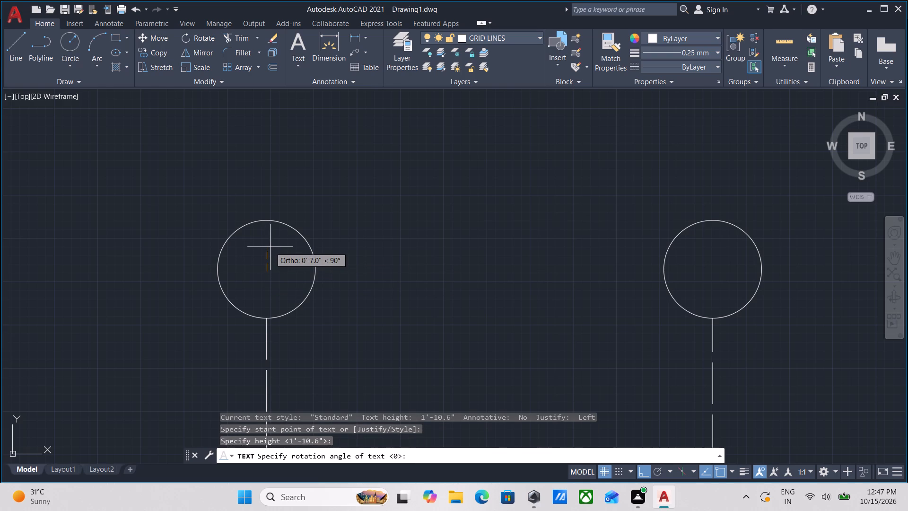
click(285, 266)
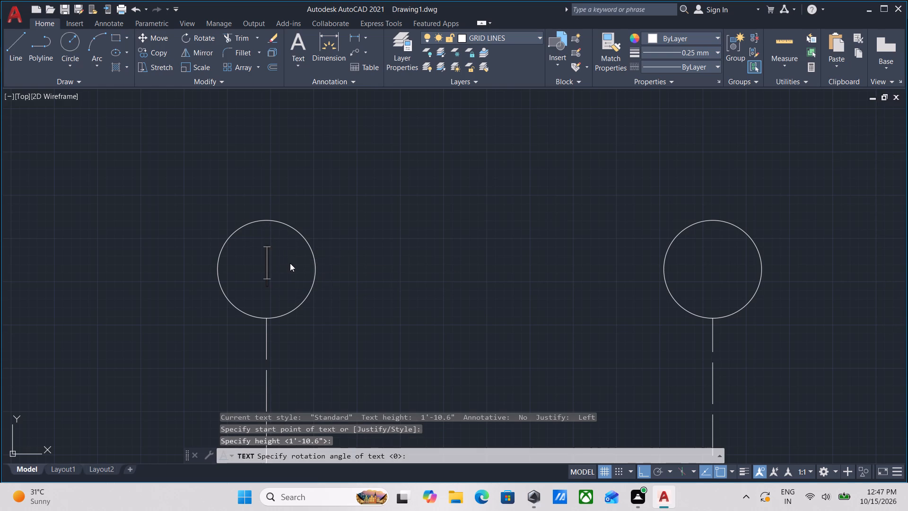
scroll(291, 263, down, 1)
key(a)
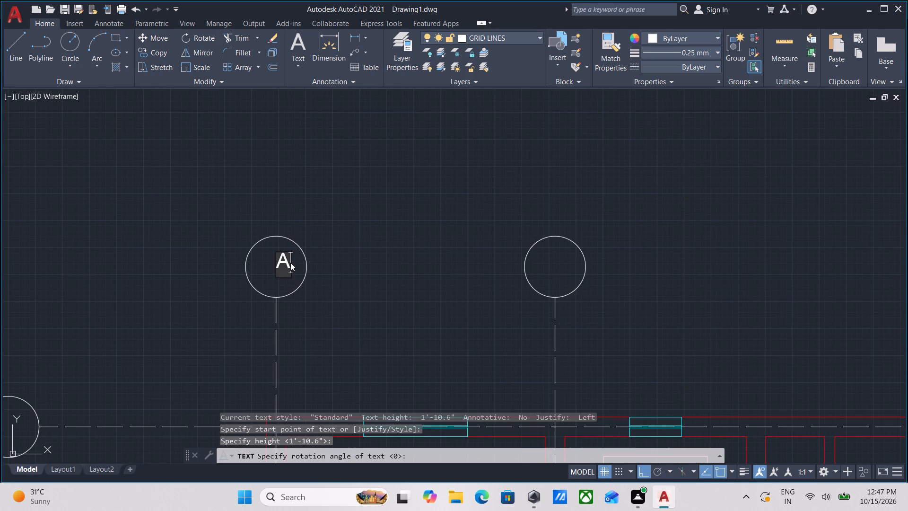
key(Return)
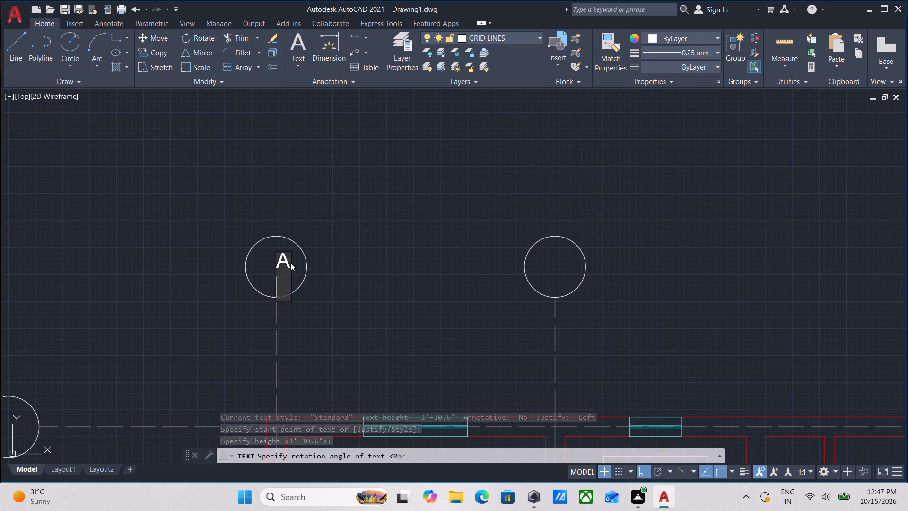
key(Return)
Finish the text and move the "A" to the centre of the left outer wall's upper grid bubble with Ortho off.
scroll(272, 271, up, 2)
click(309, 245)
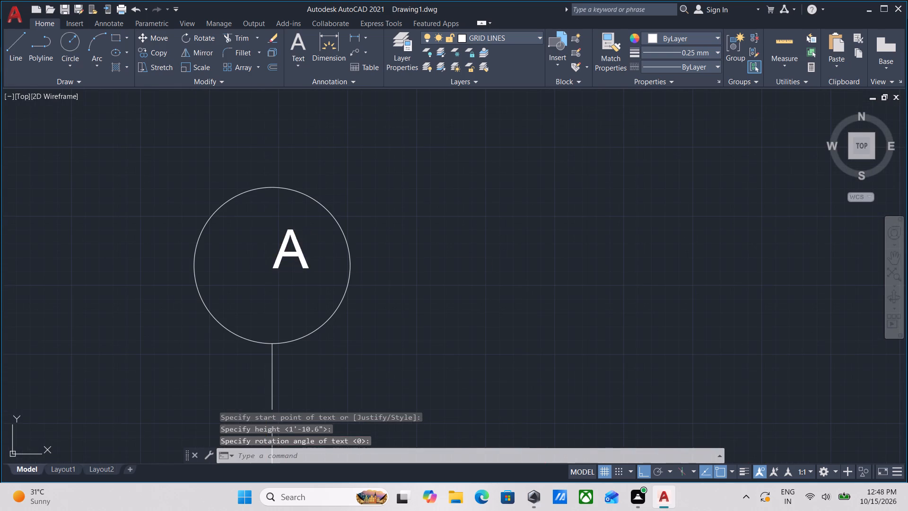
click(271, 264)
click(272, 269)
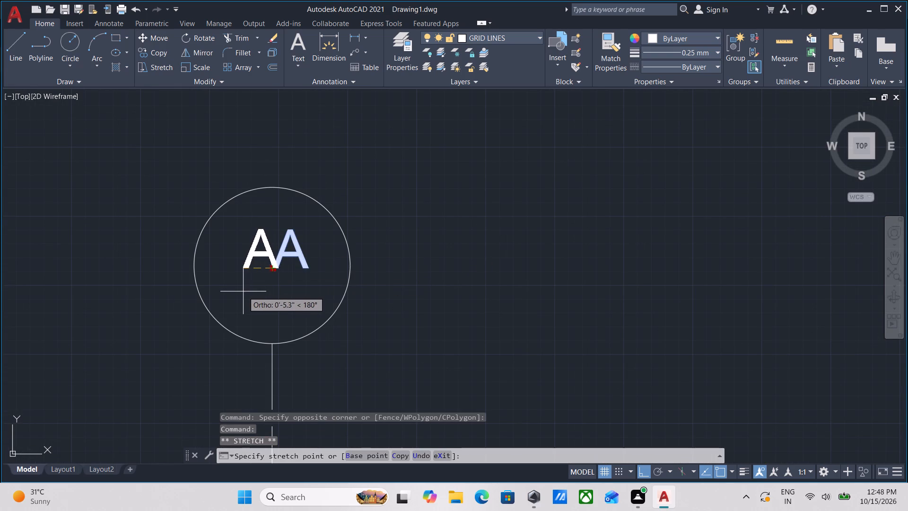
key(F8)
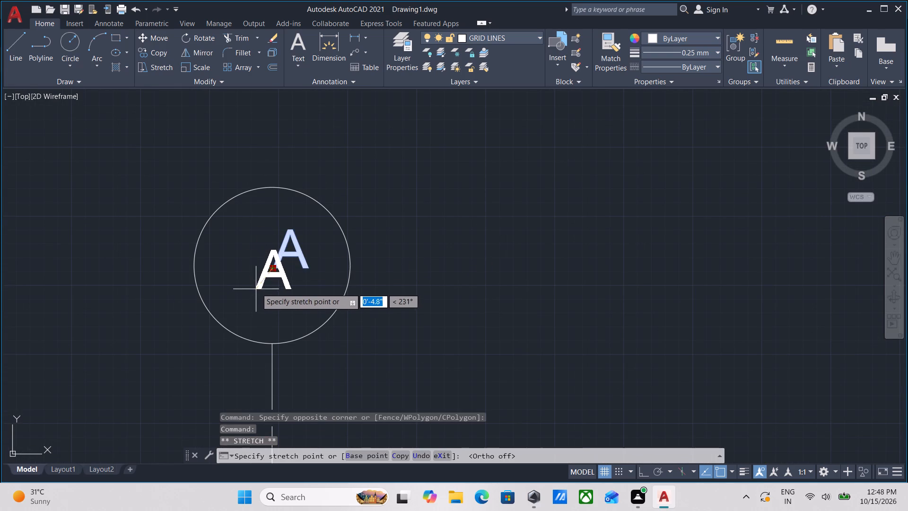
click(255, 287)
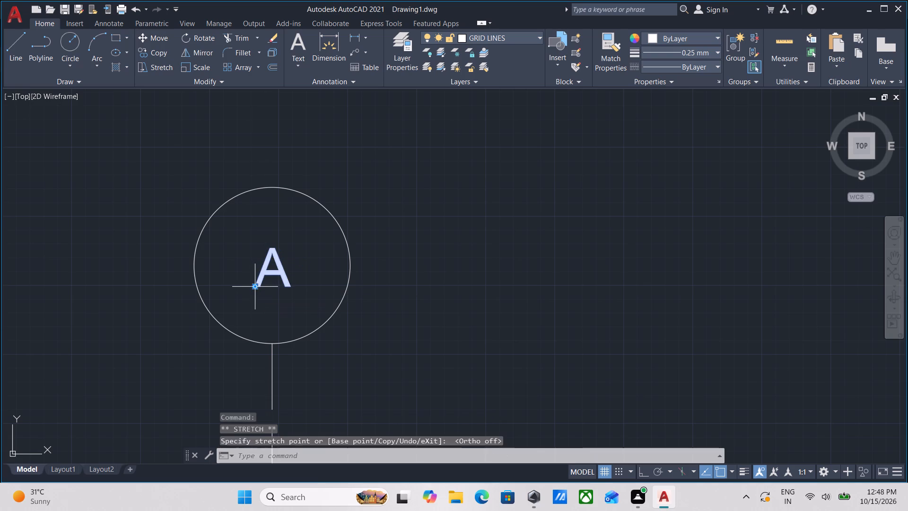
scroll(258, 286, up, 2)
key(Escape)
scroll(287, 277, down, 3)
scroll(289, 279, up, 1)
scroll(289, 279, down, 1)
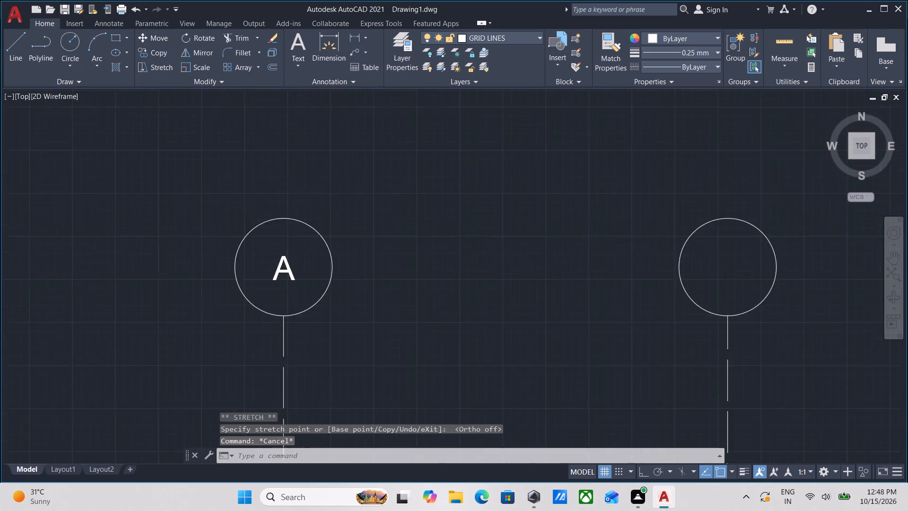
Copy the centred "A" into the other four bubbles above the vertical grid lines.
scroll(289, 279, down, 1)
click(295, 285)
click(289, 273)
scroll(289, 273, up, 2)
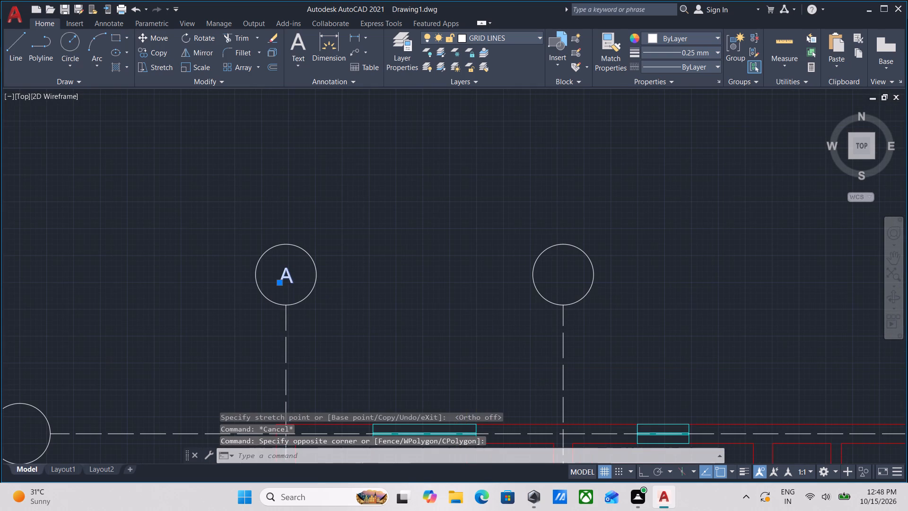
text(CO)
key(Return)
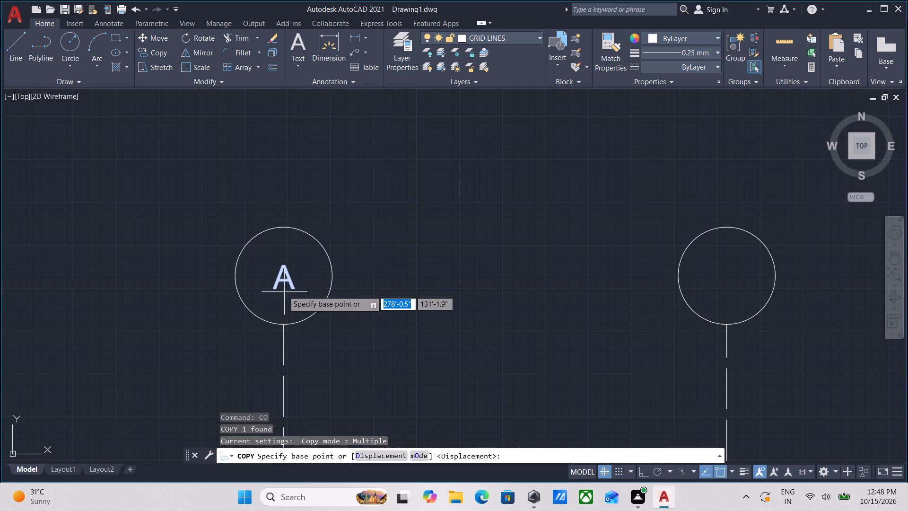
click(270, 289)
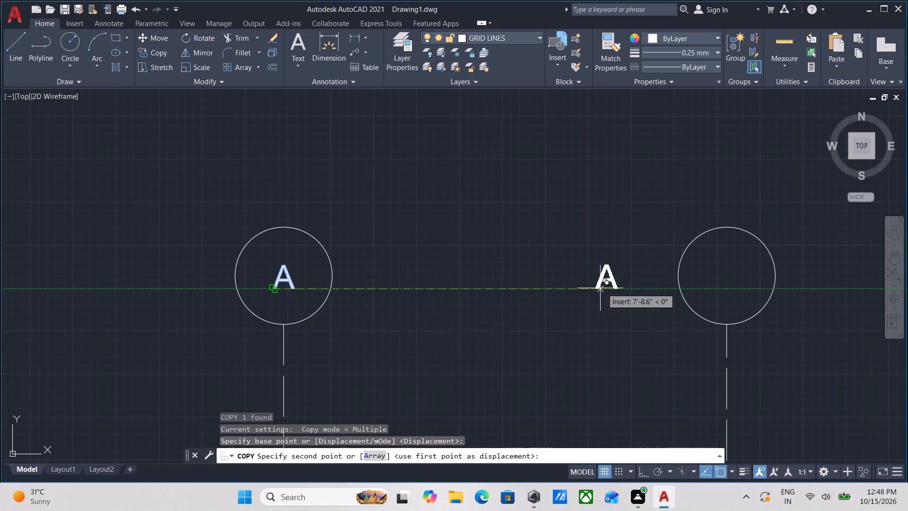
click(716, 284)
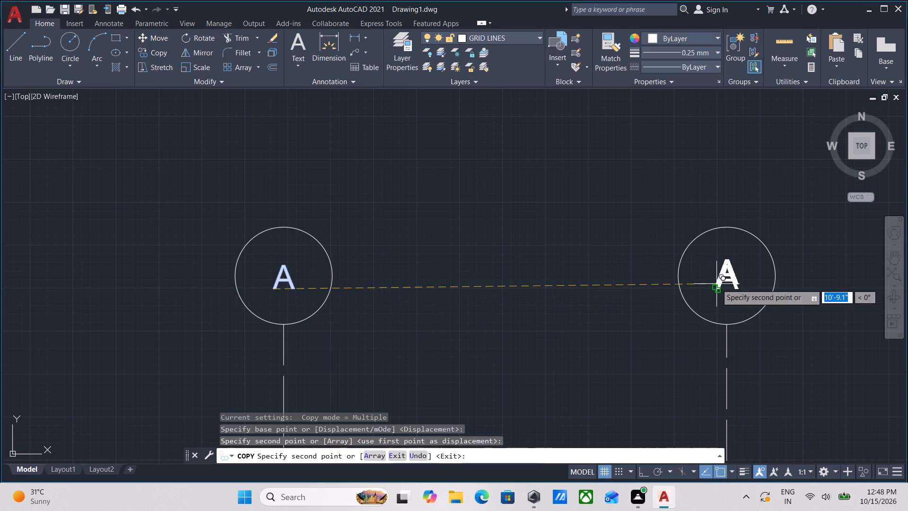
middle_drag(742, 285, 363, 272)
scroll(419, 265, down, 1)
middle_drag(419, 265, 242, 274)
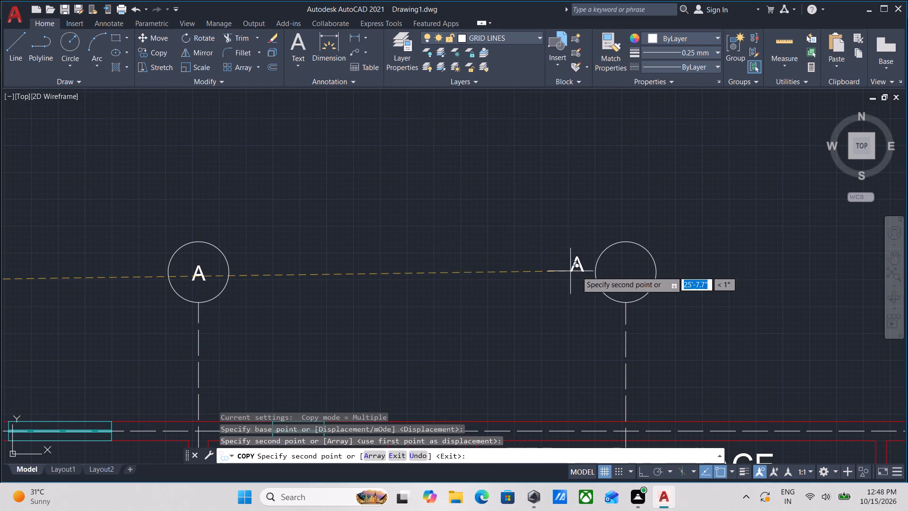
click(620, 275)
middle_drag(665, 275, 476, 293)
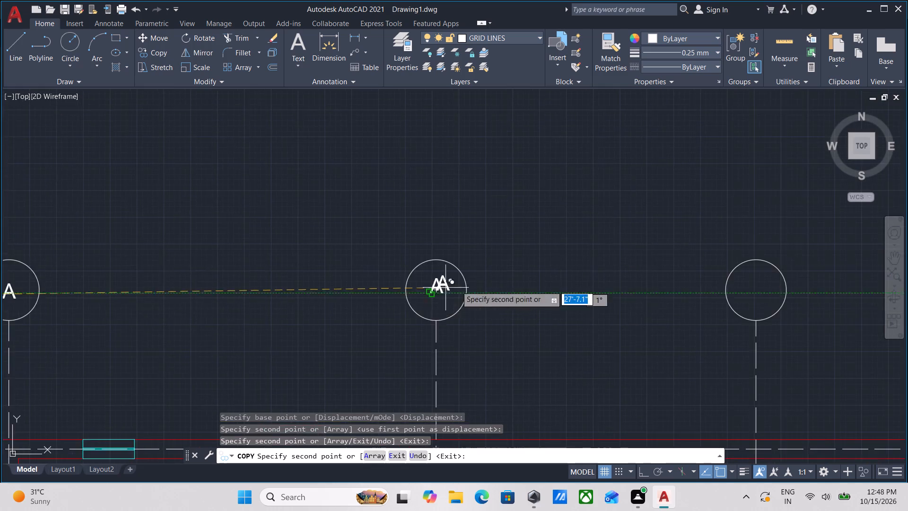
scroll(509, 284, down, 2)
middle_drag(510, 284, 405, 288)
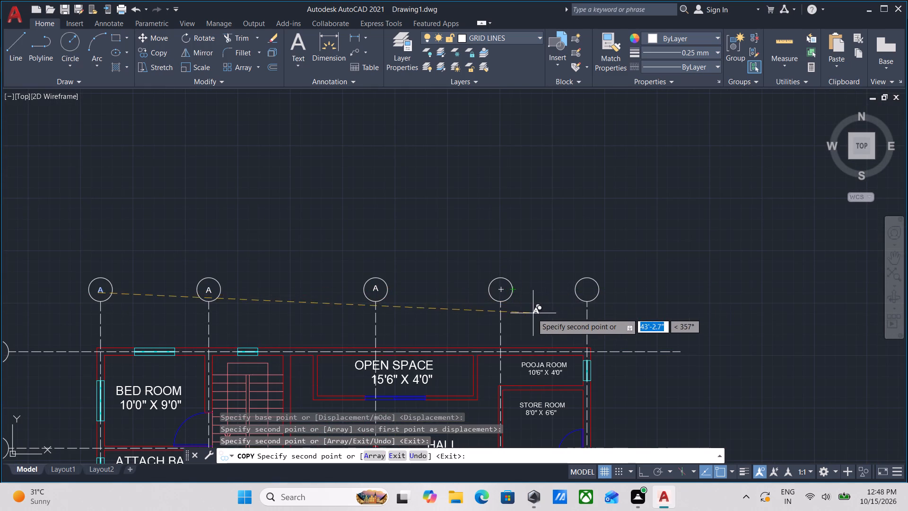
scroll(499, 295, up, 3)
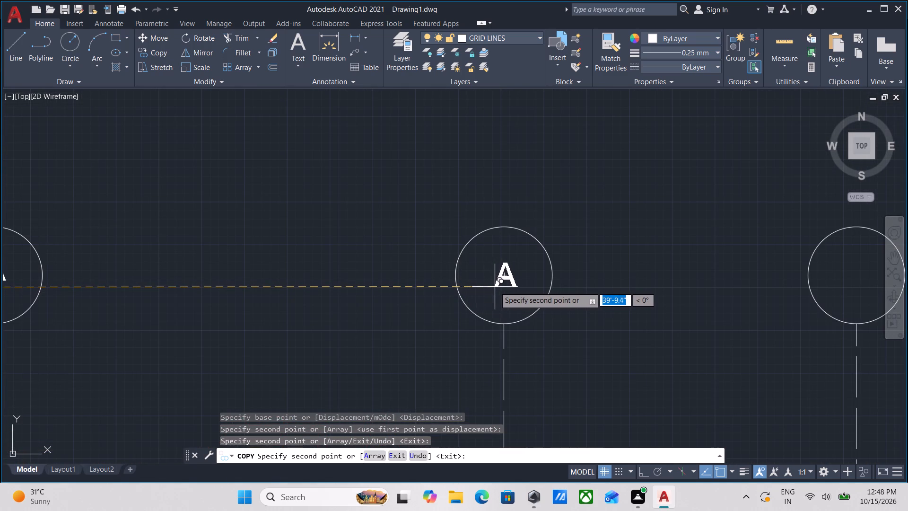
click(495, 288)
middle_drag(534, 288, 323, 298)
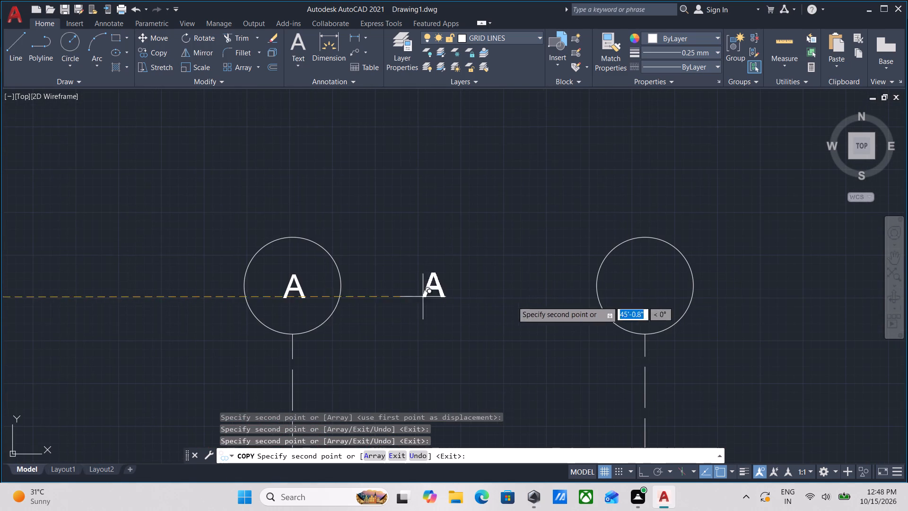
click(635, 299)
Continue the copy by placing an "A" in the top horizontal grid line's bubble.
scroll(475, 283, down, 2)
middle_drag(475, 283, 608, 271)
scroll(436, 273, down, 1)
middle_drag(436, 273, 566, 191)
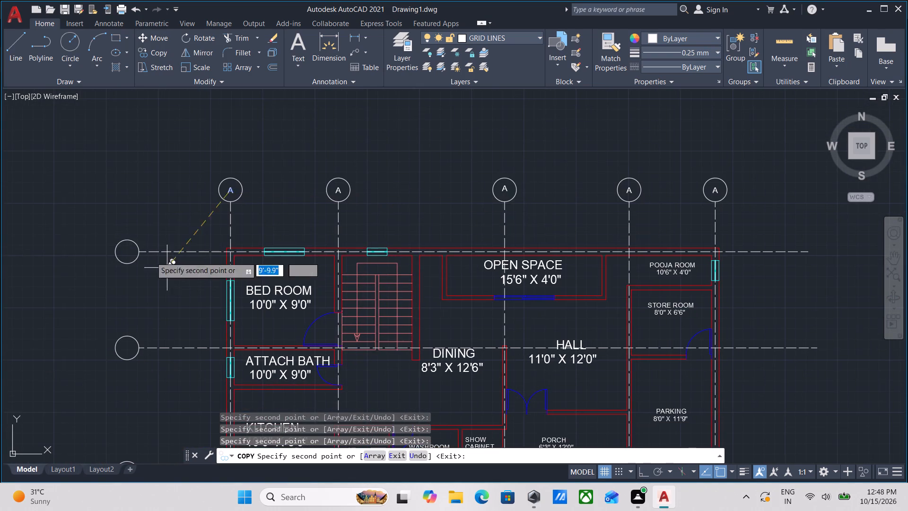
middle_drag(131, 236, 227, 154)
scroll(219, 163, up, 5)
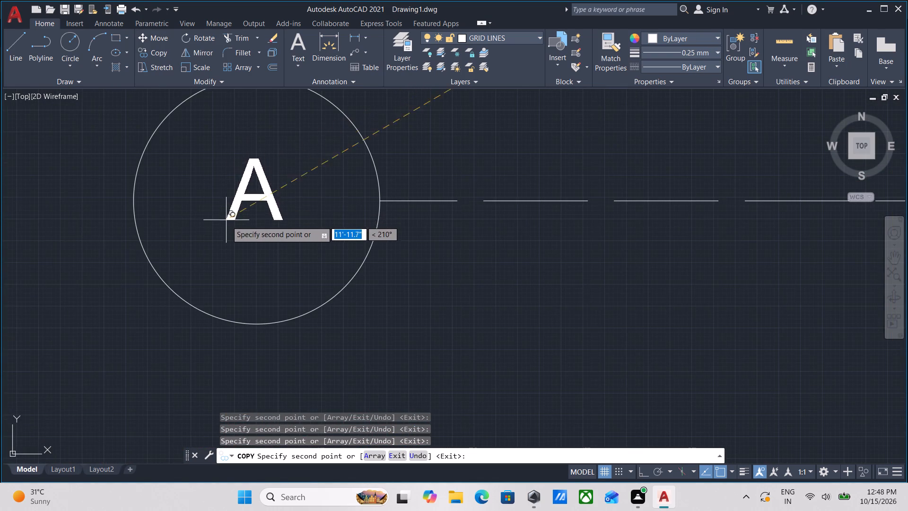
scroll(228, 223, down, 1)
middle_drag(231, 216, 246, 180)
scroll(251, 170, down, 3)
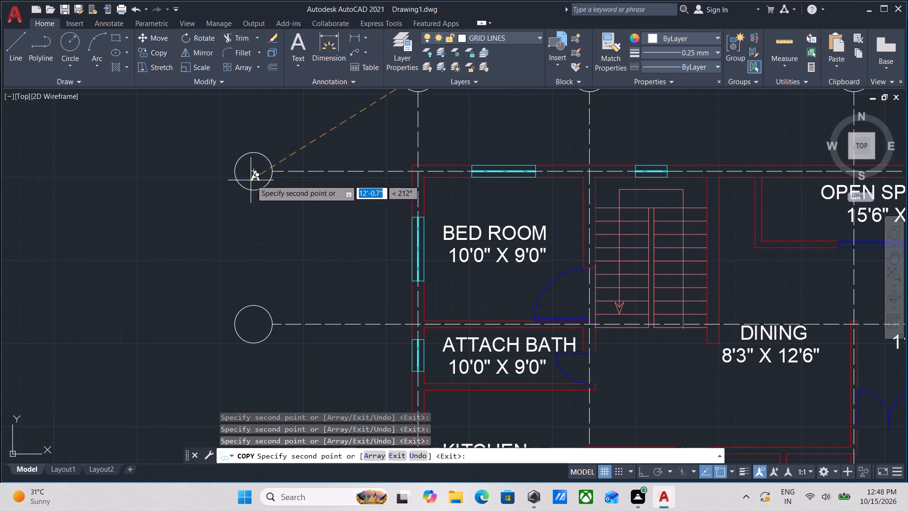
scroll(248, 176, up, 4)
scroll(205, 161, down, 2)
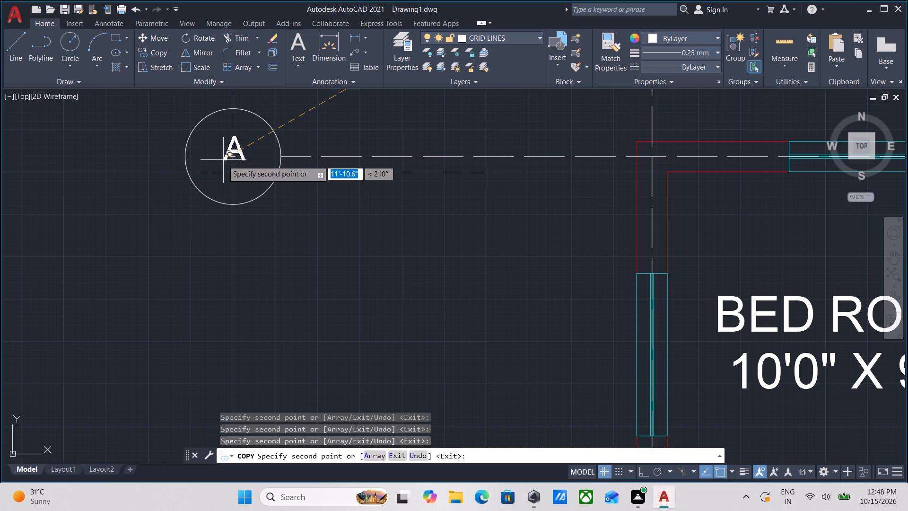
click(222, 169)
Place further copies of the "A" in the middle and bottom horizontal grid lines' bubbles and end the copy.
scroll(226, 170, down, 1)
middle_drag(226, 170, 313, 90)
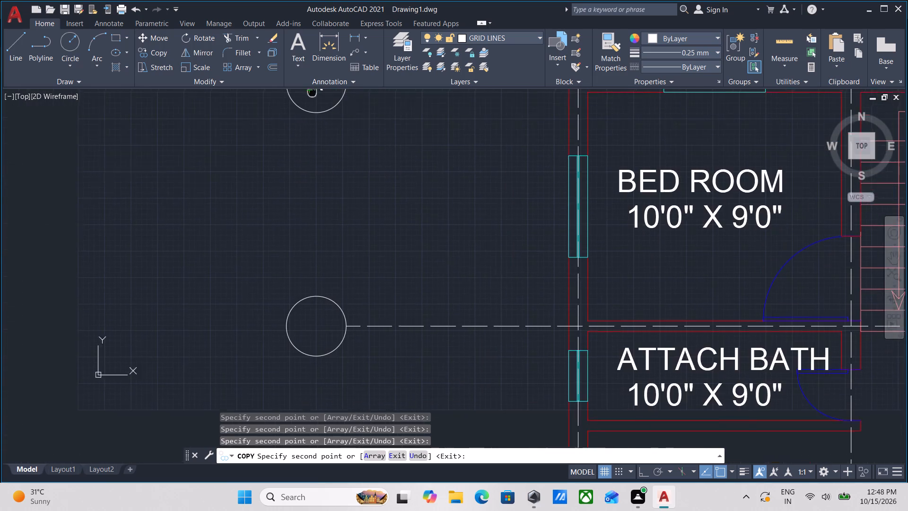
middle_drag(304, 247, 322, 119)
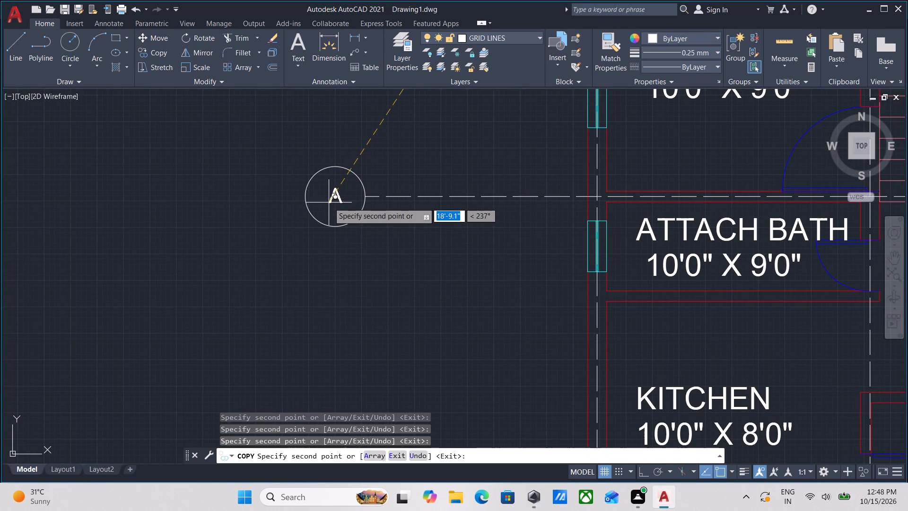
click(331, 201)
scroll(330, 202, down, 1)
middle_drag(330, 202, 335, 49)
scroll(308, 261, up, 2)
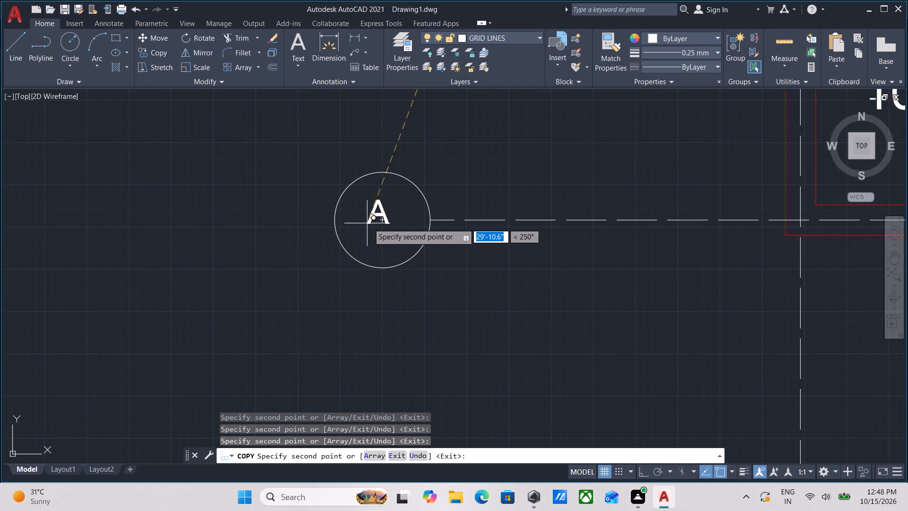
click(372, 223)
middle_drag(383, 176, 363, 344)
scroll(395, 243, down, 2)
middle_drag(395, 243, 374, 375)
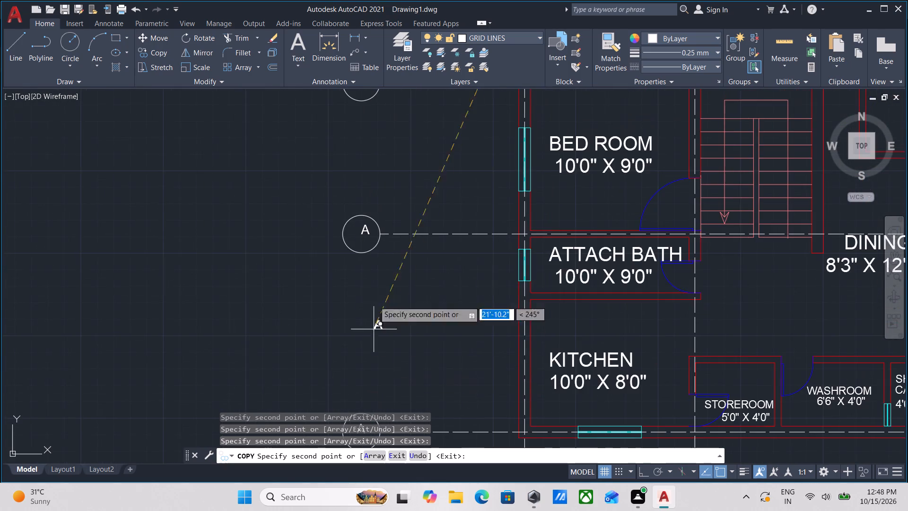
scroll(364, 226, up, 3)
key(Escape)
Move the "A" in the middle horizontal grid line's bubble to the centre of its circle.
click(366, 247)
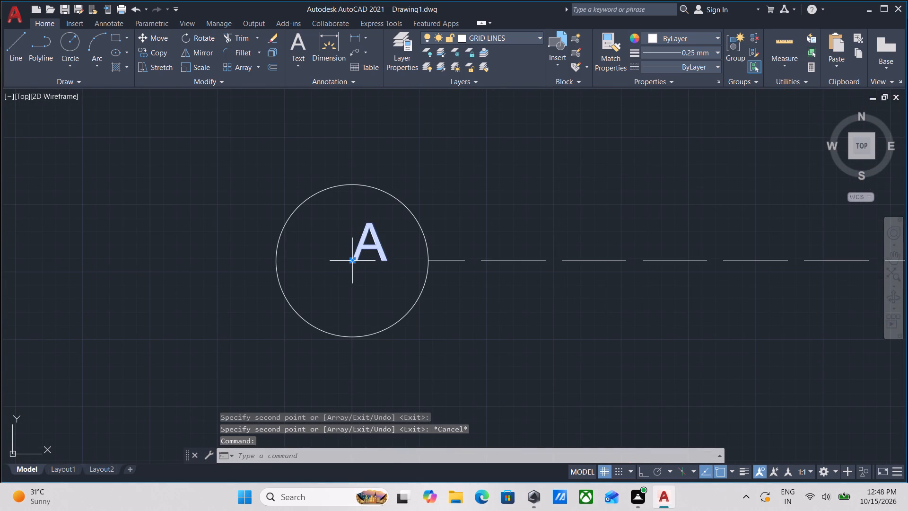
click(352, 262)
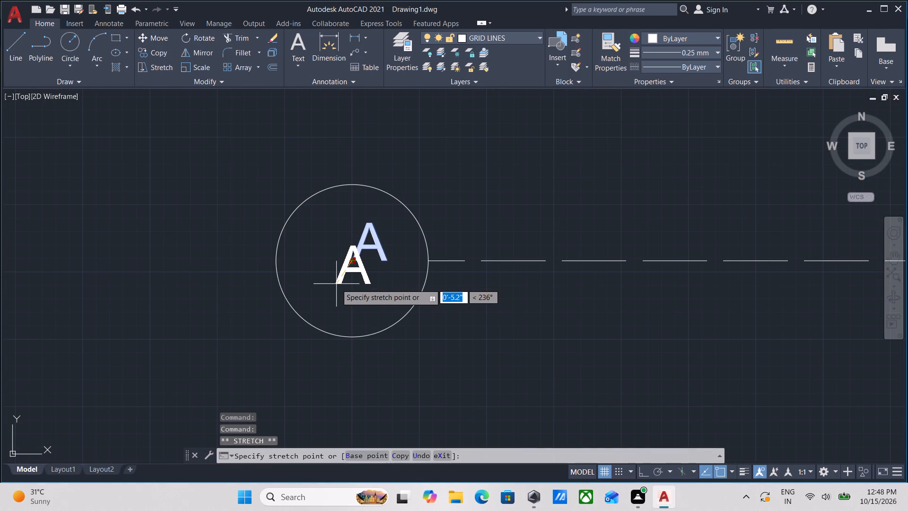
click(336, 284)
scroll(336, 283, down, 4)
key(Escape)
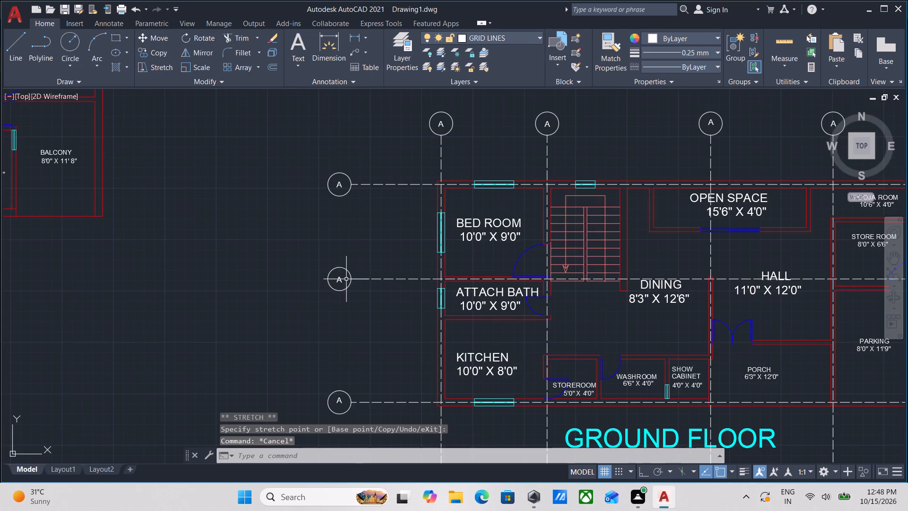
Change the letter in the second vertical grid line's bubble, above the bedroom and staircase wall, to "B".
scroll(352, 254, down, 2)
middle_drag(353, 252, 283, 270)
scroll(309, 207, up, 3)
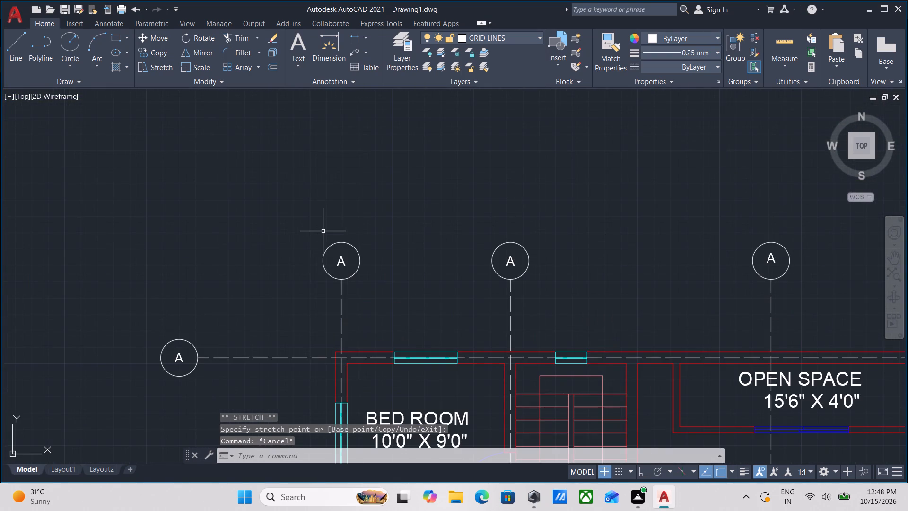
middle_drag(280, 264, 269, 210)
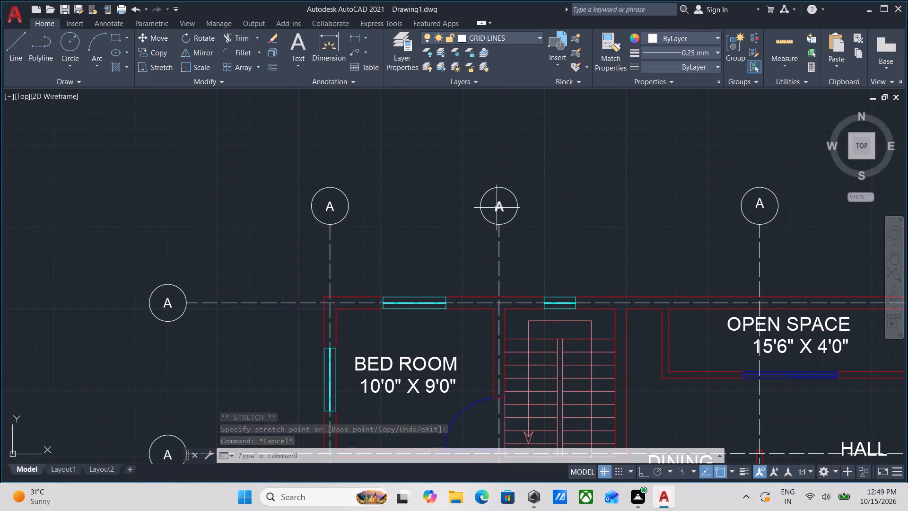
double_click(498, 208)
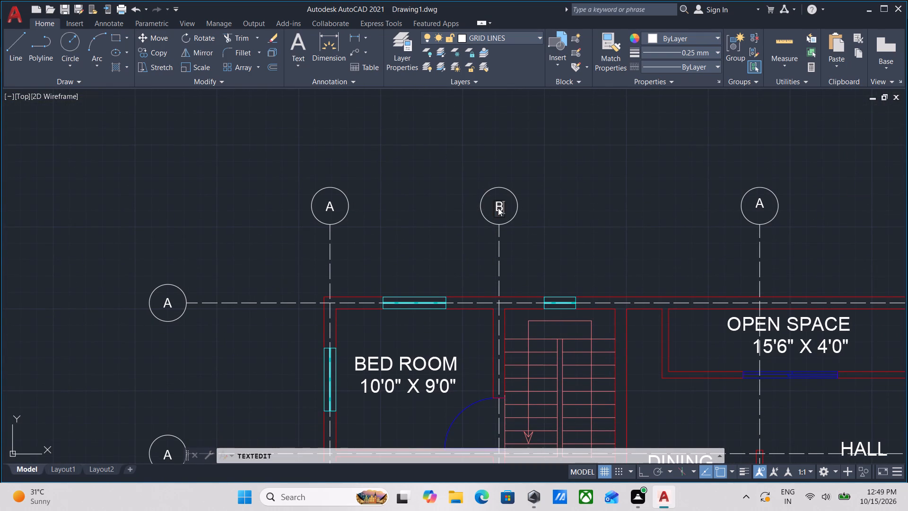
key(b)
key(Return)
key(Return)
Change the letter in the third vertical grid line's bubble, above the open space, to "C".
scroll(498, 208, down, 2)
middle_drag(498, 208, 380, 229)
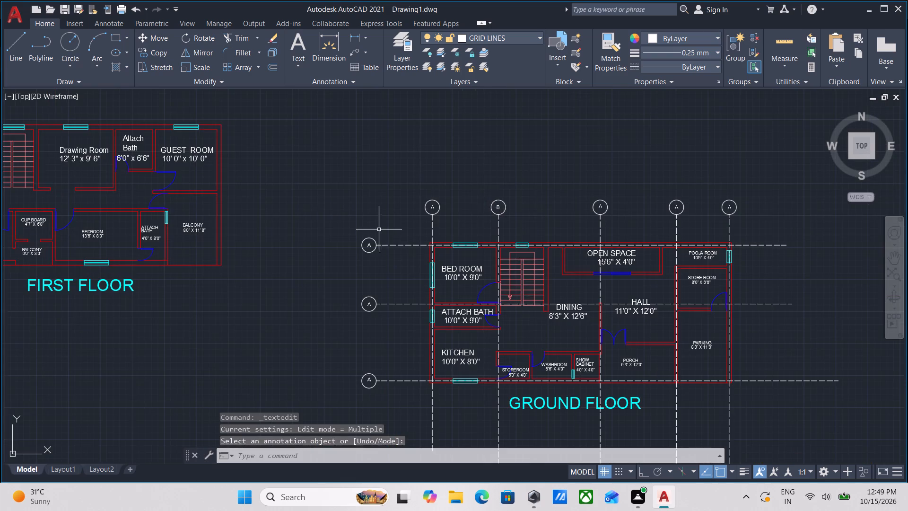
scroll(474, 206, down, 1)
middle_drag(474, 206, 232, 282)
scroll(287, 283, up, 3)
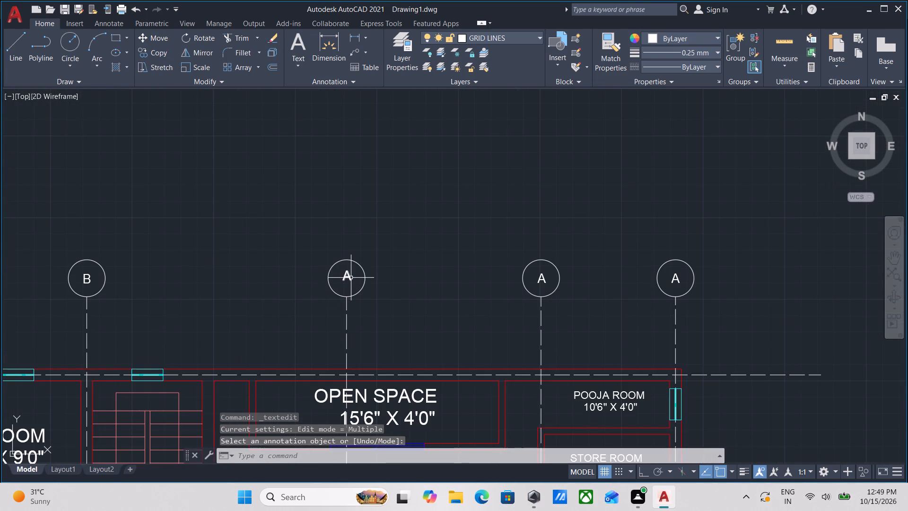
double_click(346, 278)
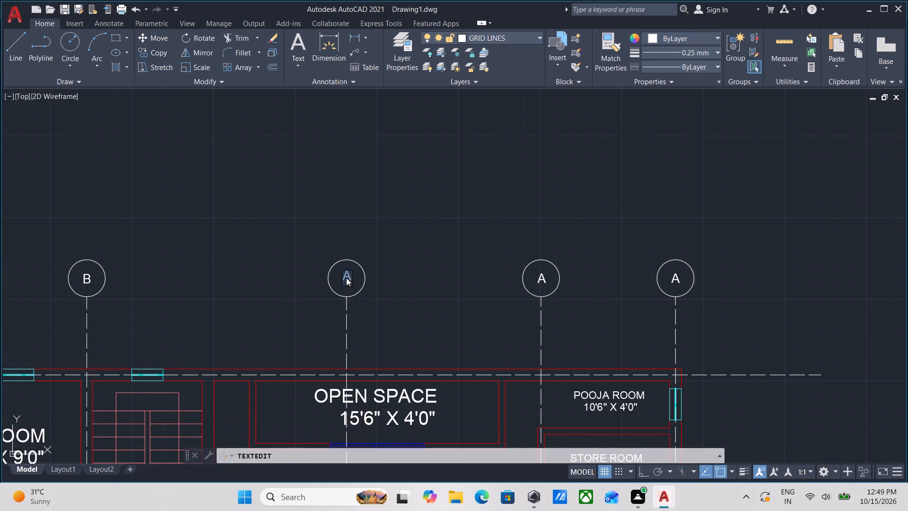
key(c)
key(Return)
key(Return)
Move the "C" to the centre of its bubble above the open space.
middle_drag(438, 279, 339, 281)
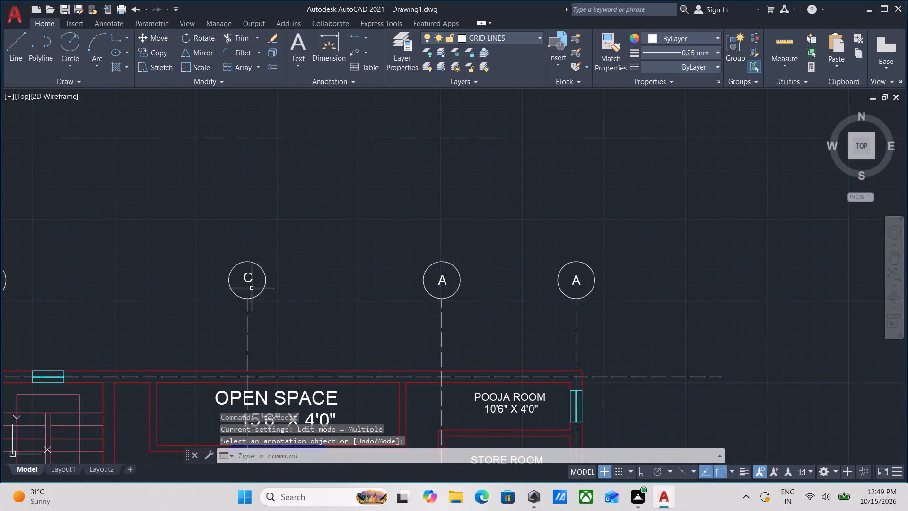
scroll(240, 282, up, 2)
click(280, 293)
click(260, 274)
click(248, 285)
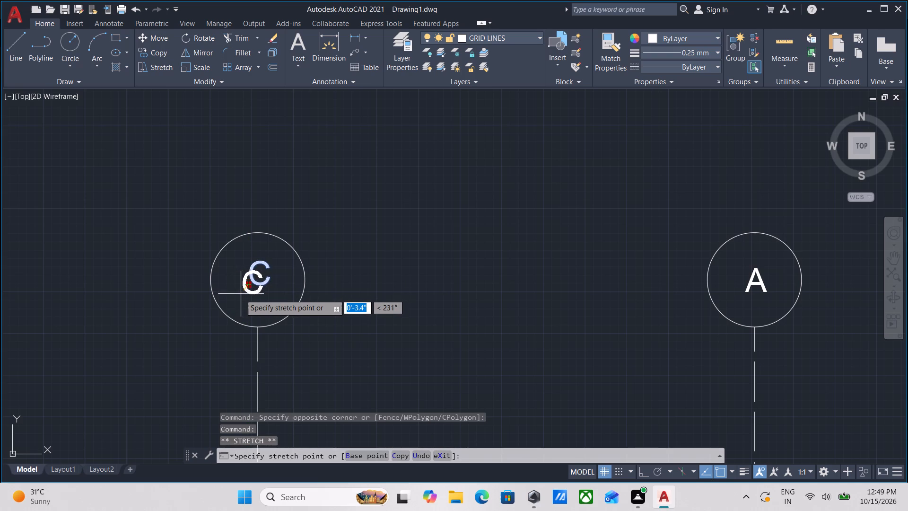
click(238, 295)
scroll(286, 296, down, 2)
scroll(273, 296, up, 2)
click(257, 295)
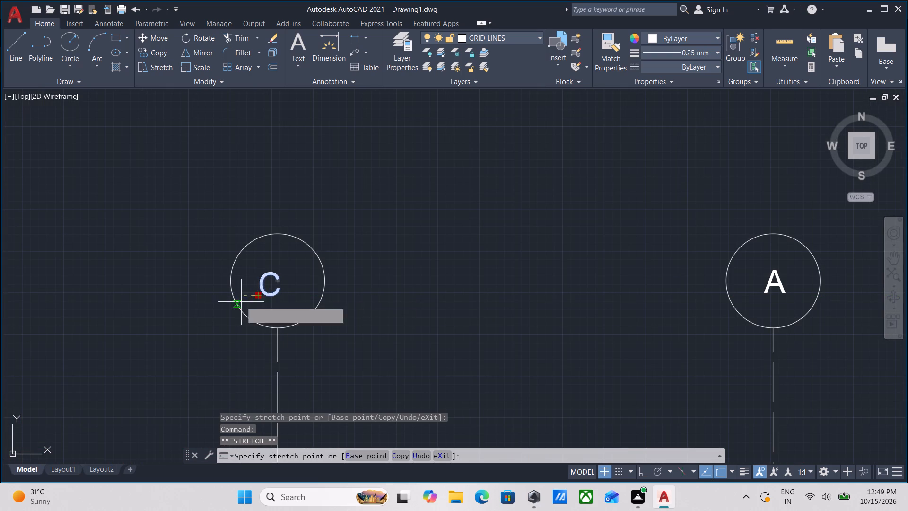
click(266, 292)
scroll(314, 289, down, 2)
scroll(370, 285, down, 1)
middle_drag(371, 284, 293, 301)
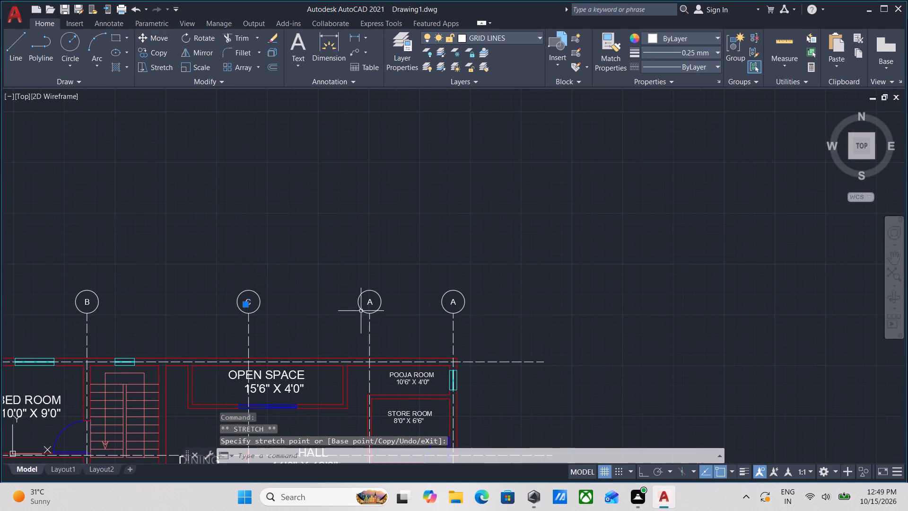
Change the letter in the fourth vertical grid line's bubble, between the hall and the store room, to "D".
scroll(370, 306, up, 5)
key(Escape)
click(370, 305)
click(344, 279)
double_click(345, 268)
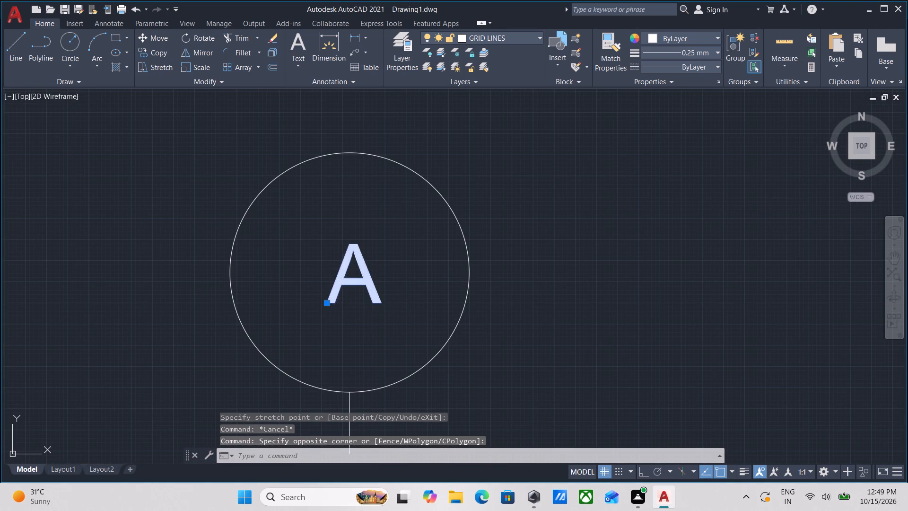
double_click(340, 278)
double_click(335, 284)
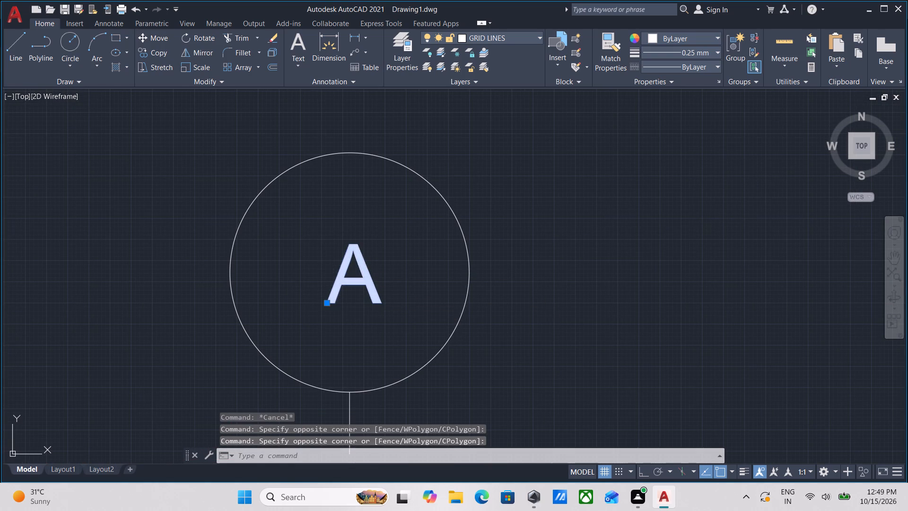
key(d)
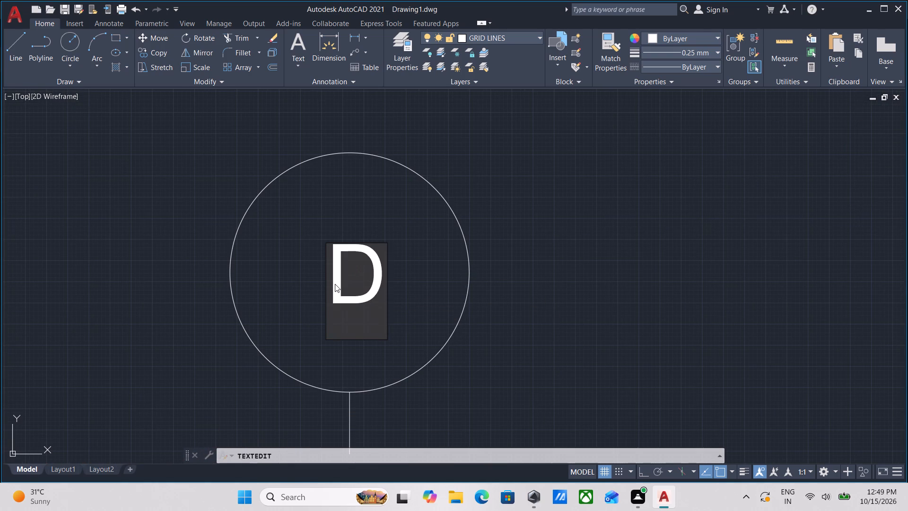
key(Return)
key(Return)
Change the letter in the last vertical grid line's bubble, on the pooja room's outer wall, to "E".
scroll(335, 284, down, 4)
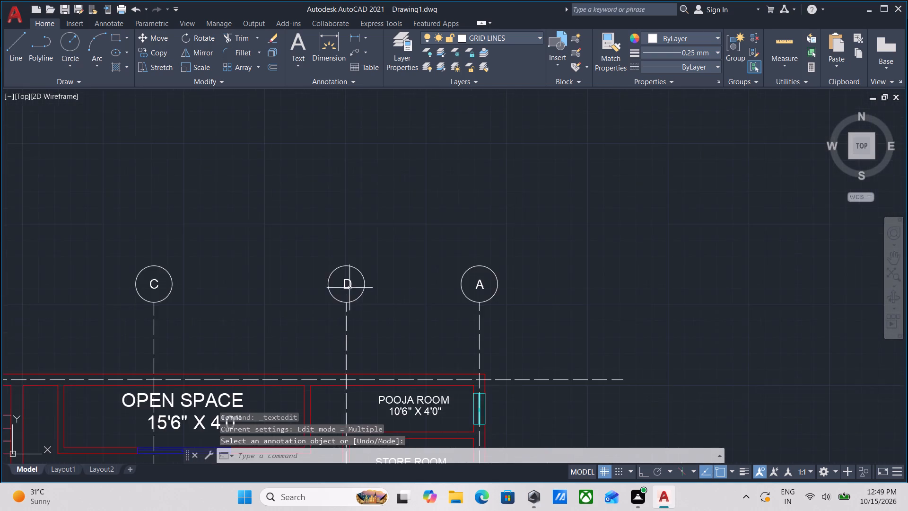
middle_drag(349, 288, 288, 287)
scroll(406, 276, up, 2)
double_click(441, 300)
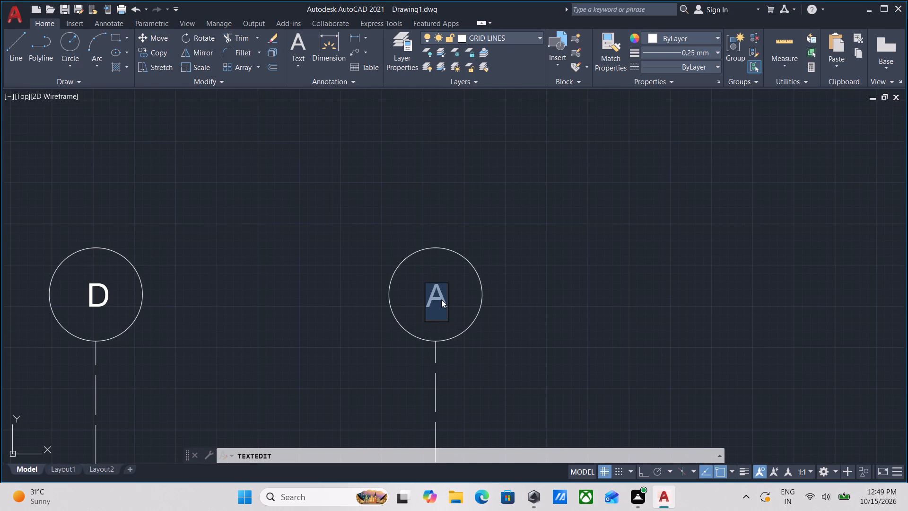
key(e)
key(Return)
key(Return)
Change the label in the top horizontal grid line's bubble, beside the bedroom, to "1".
scroll(441, 300, down, 3)
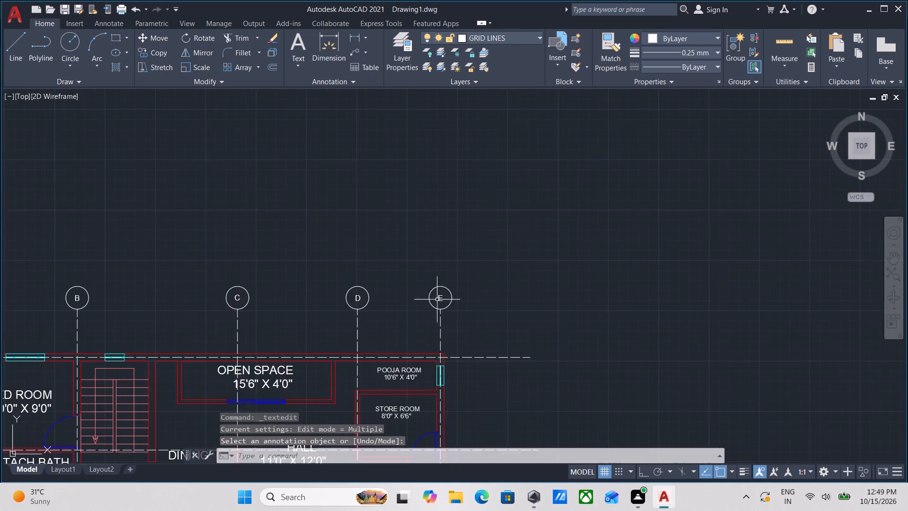
scroll(383, 303, down, 1)
middle_drag(333, 302, 338, 252)
middle_drag(102, 279, 178, 249)
scroll(106, 286, up, 2)
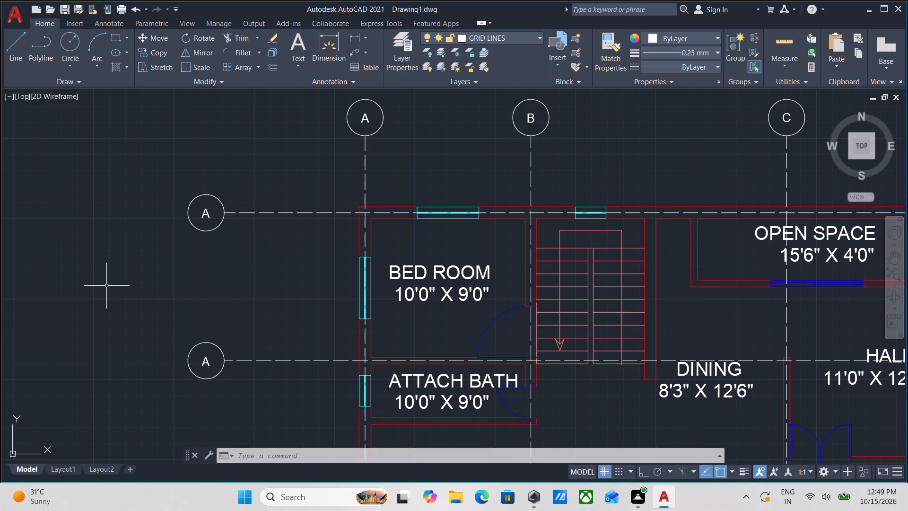
scroll(208, 205, down, 1)
scroll(208, 205, up, 2)
double_click(202, 212)
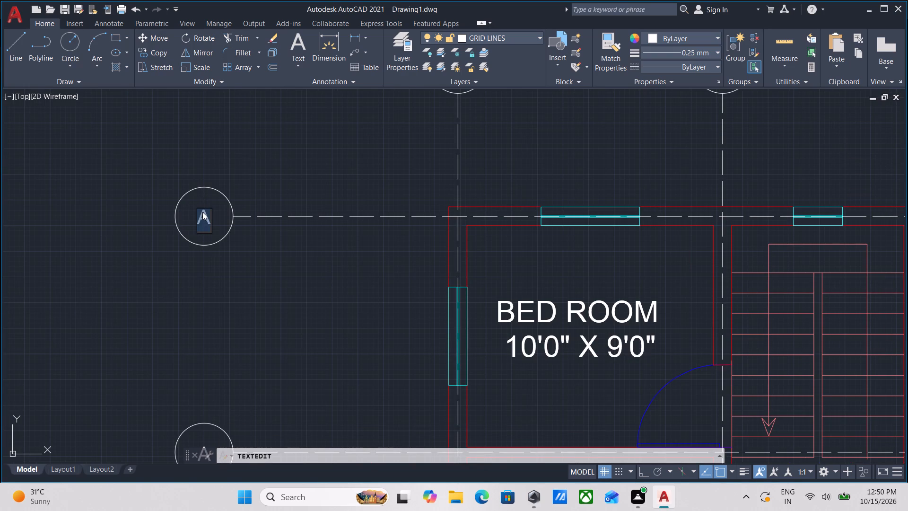
key(1)
key(Return)
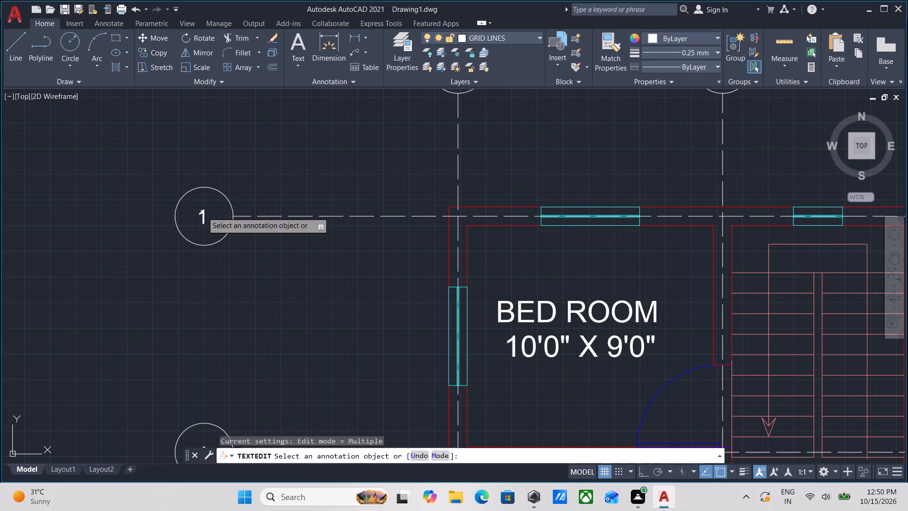
key(Return)
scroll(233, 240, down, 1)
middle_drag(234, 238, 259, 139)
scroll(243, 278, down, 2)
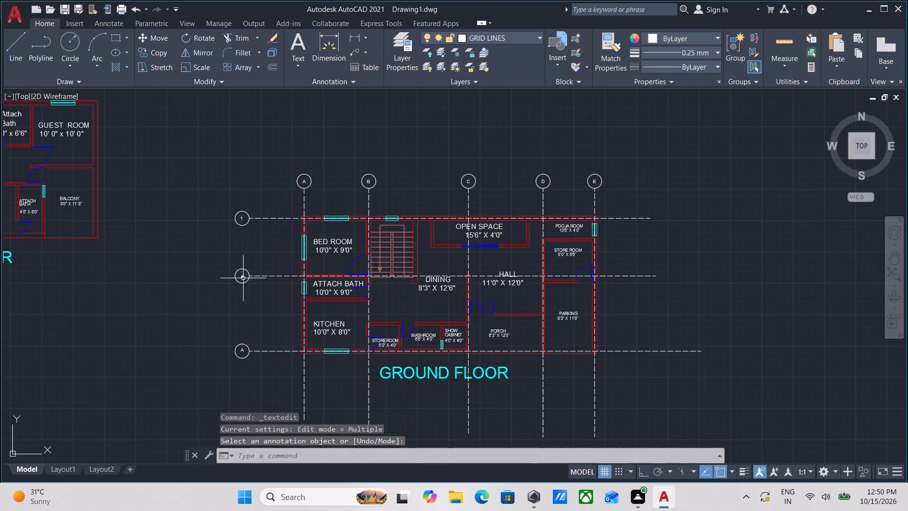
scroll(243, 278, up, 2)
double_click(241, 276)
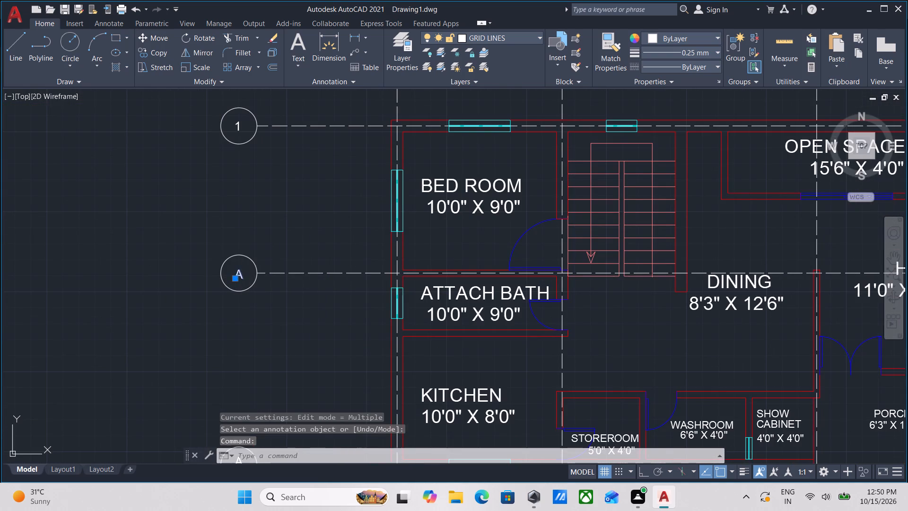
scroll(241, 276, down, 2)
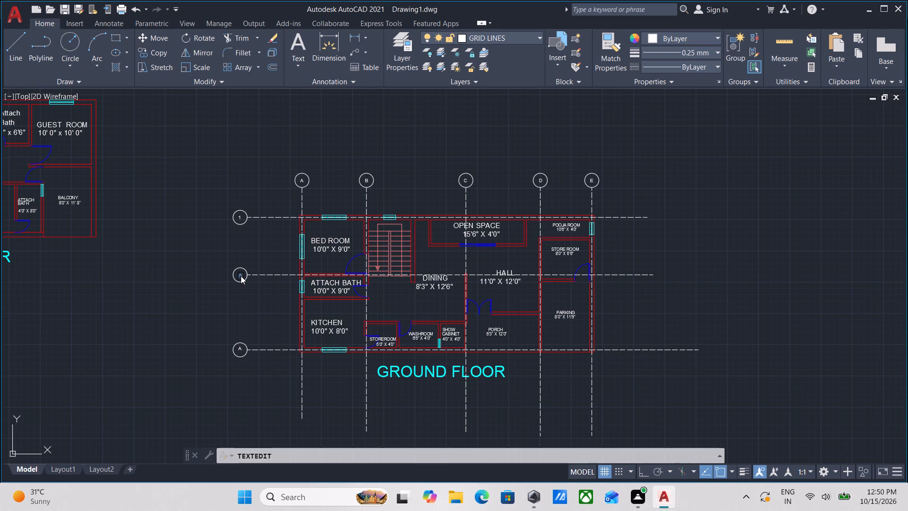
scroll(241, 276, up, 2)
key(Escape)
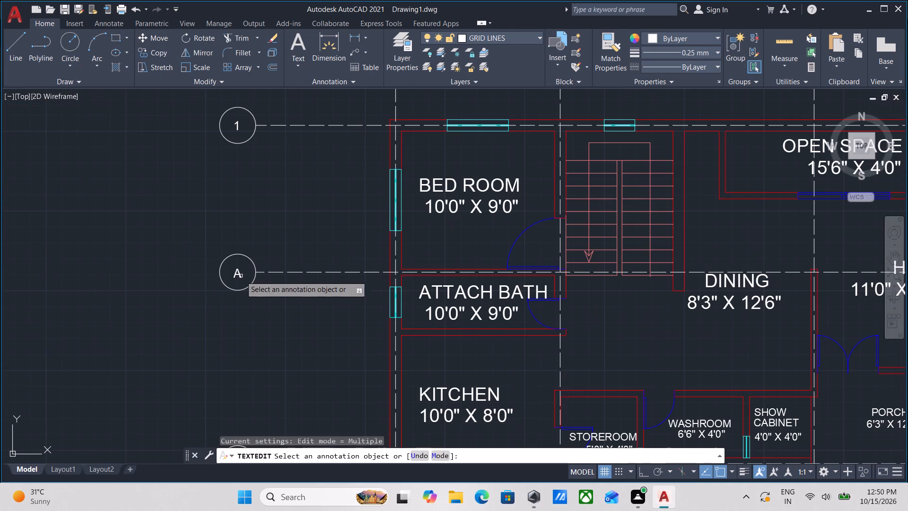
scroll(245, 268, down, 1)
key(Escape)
Erase the middle horizontal grid line together with its bubble and letter.
drag(285, 242, 281, 248)
click(214, 295)
right_click(214, 295)
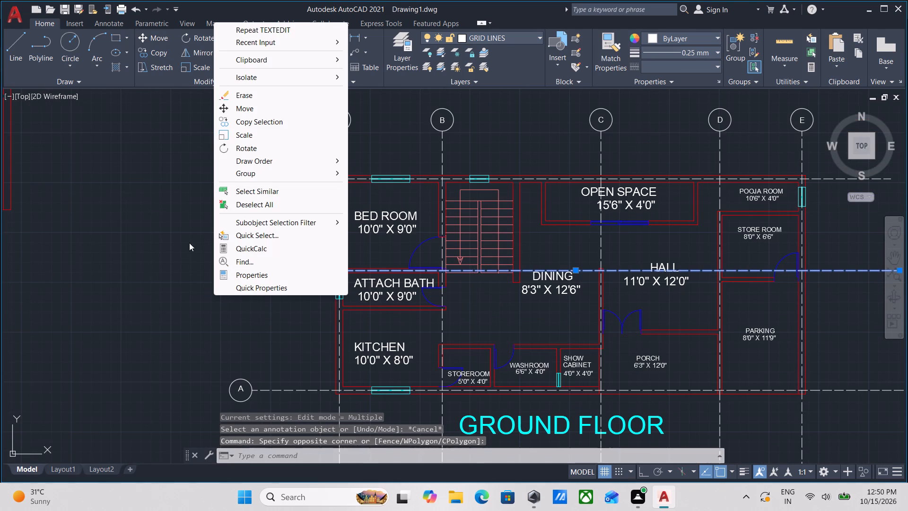
click(262, 93)
Draw a roughly horizontal line about 67' long from the M2P midpoint of grid line E's outer wall past the attach bath's outer wall.
scroll(315, 178, down, 2)
middle_drag(301, 176, 206, 184)
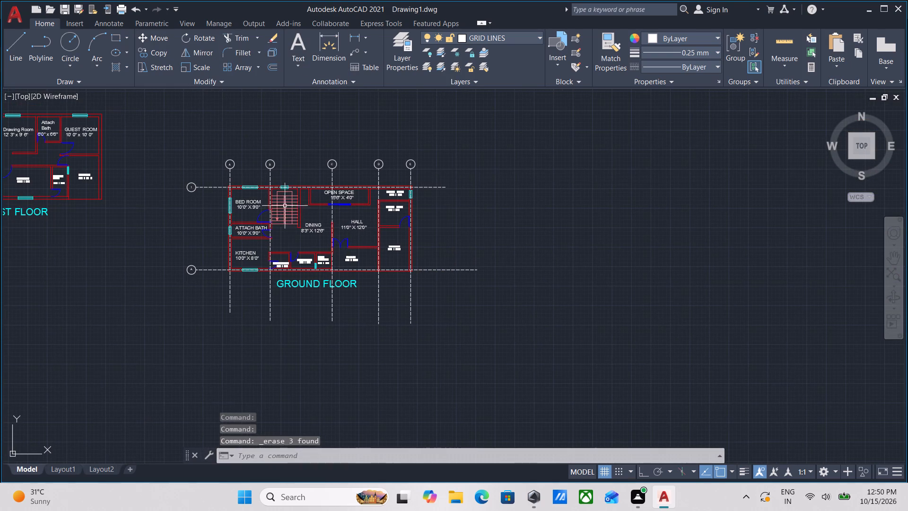
middle_drag(340, 210, 342, 187)
key(l)
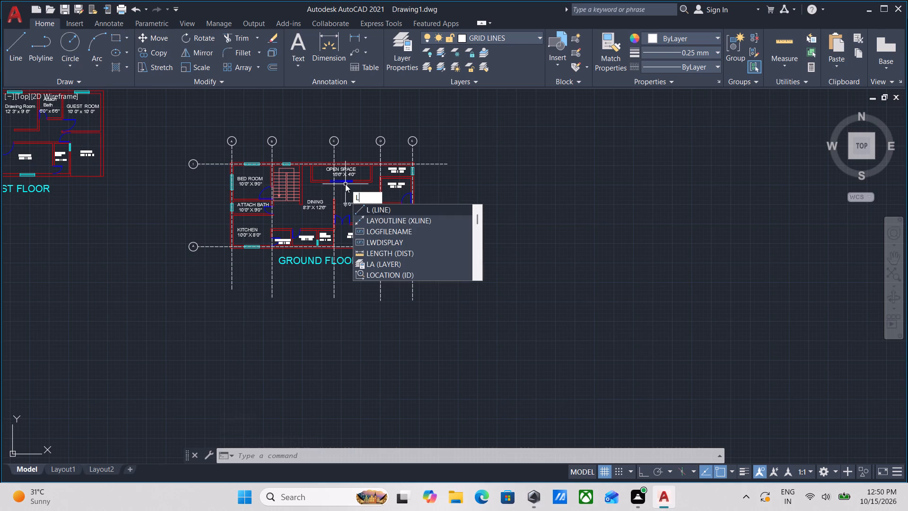
key(Return)
text(M2P)
key(Return)
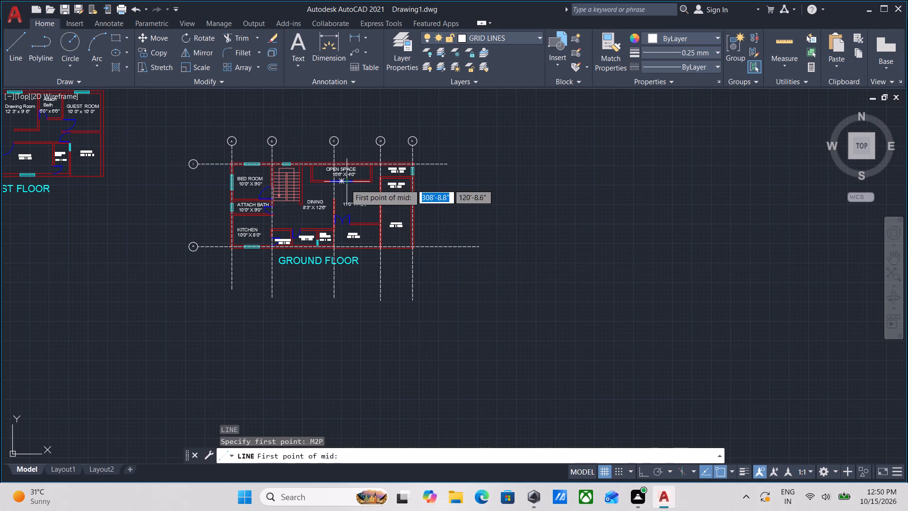
scroll(426, 172, up, 3)
scroll(381, 149, up, 2)
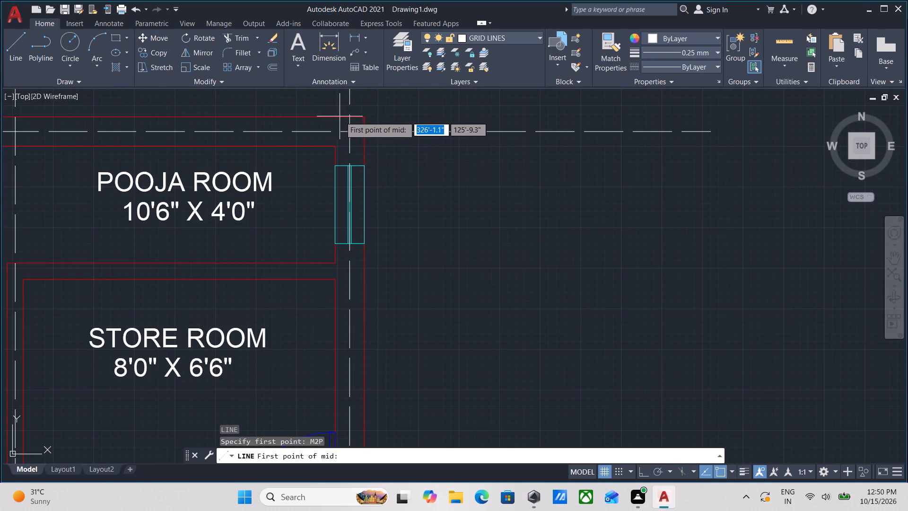
click(342, 117)
middle_drag(361, 297, 336, 78)
scroll(340, 252, down, 2)
middle_drag(334, 255, 340, 75)
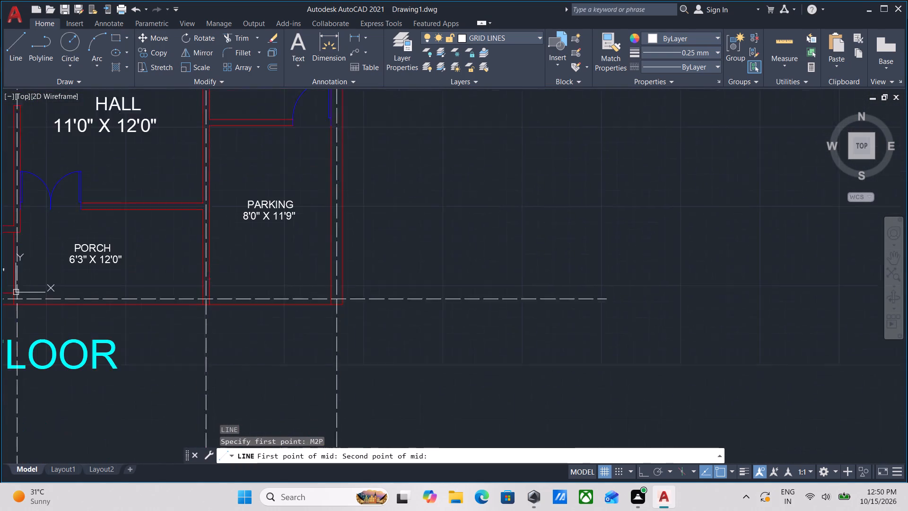
middle_drag(340, 75, 343, 61)
middle_drag(352, 221, 357, 179)
scroll(347, 232, up, 2)
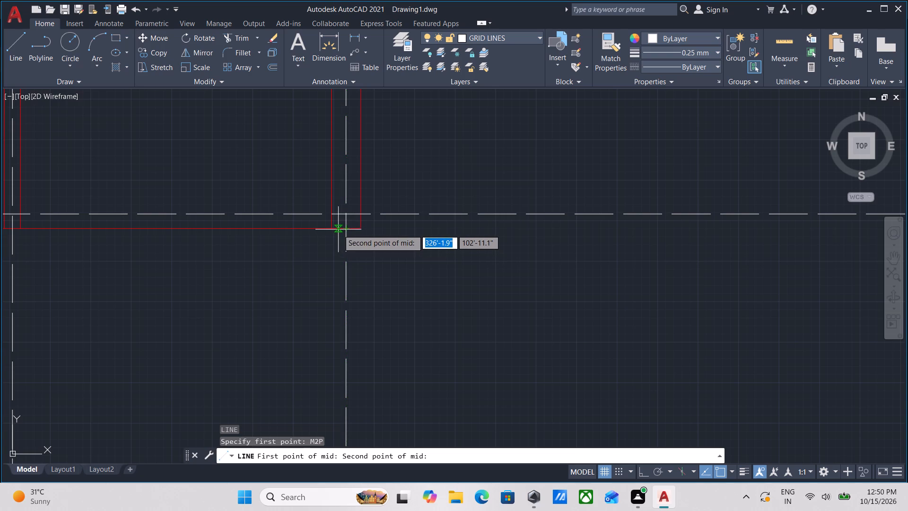
click(338, 229)
scroll(301, 122, down, 1)
middle_drag(301, 122, 441, 285)
scroll(266, 205, down, 2)
middle_drag(266, 204, 363, 281)
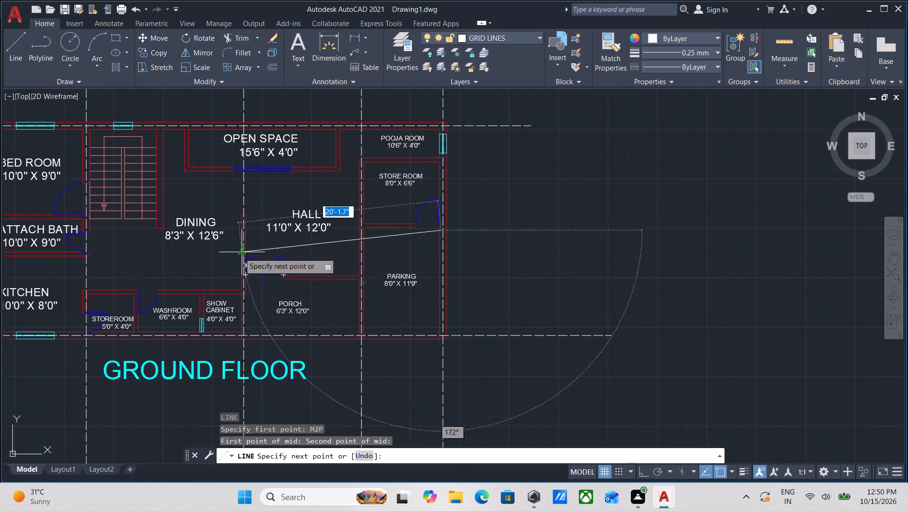
middle_drag(171, 235, 353, 234)
scroll(134, 214, down, 1)
middle_drag(134, 214, 279, 208)
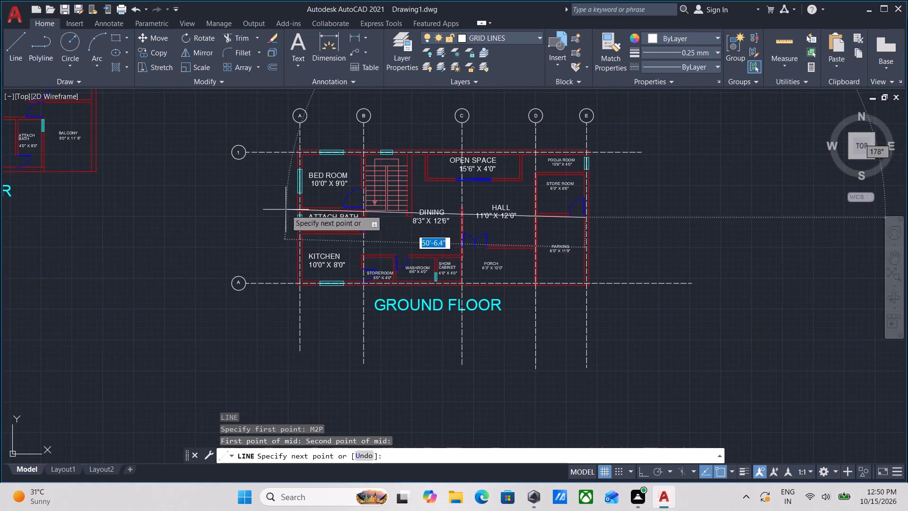
click(188, 217)
scroll(188, 217, up, 2)
key(Escape)
Stretch the new horizontal line's end at the parking wall outward beyond the building, past grid line E.
scroll(197, 217, down, 2)
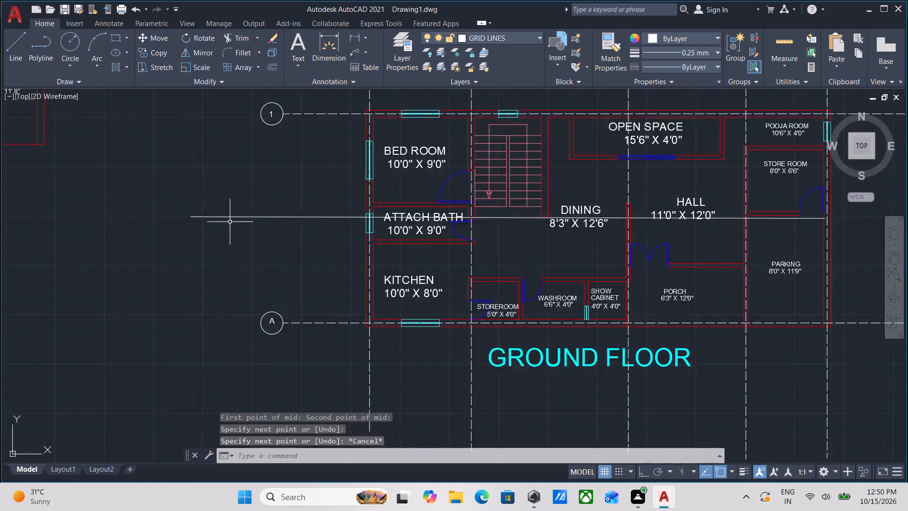
middle_drag(242, 222, 114, 229)
scroll(247, 213, up, 2)
click(337, 259)
click(311, 235)
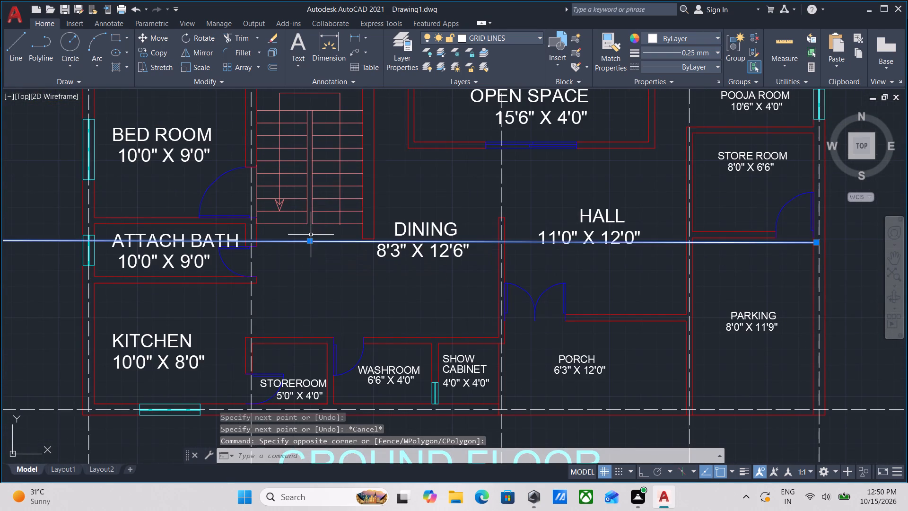
middle_drag(319, 240, 224, 241)
middle_drag(622, 238, 509, 247)
middle_drag(618, 250, 558, 256)
click(547, 260)
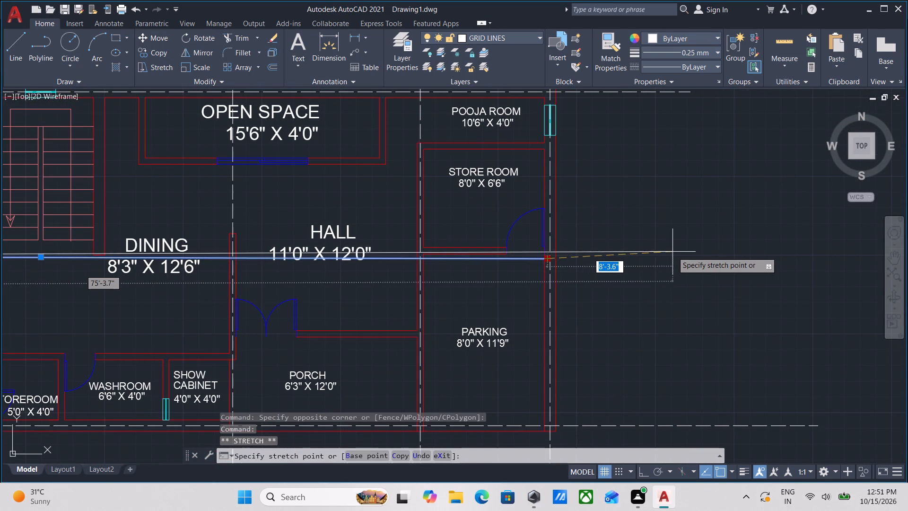
click(685, 262)
scroll(685, 262, down, 2)
key(Escape)
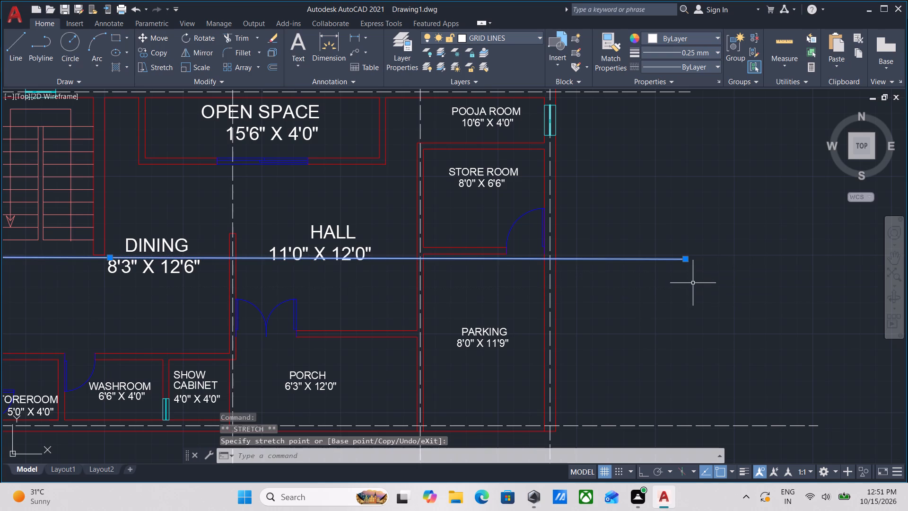
Set the new middle horizontal grid line's linetype to the dashed ACAD_ linetype.
scroll(693, 283, down, 1)
key(Escape)
drag(694, 291, 679, 271)
click(657, 234)
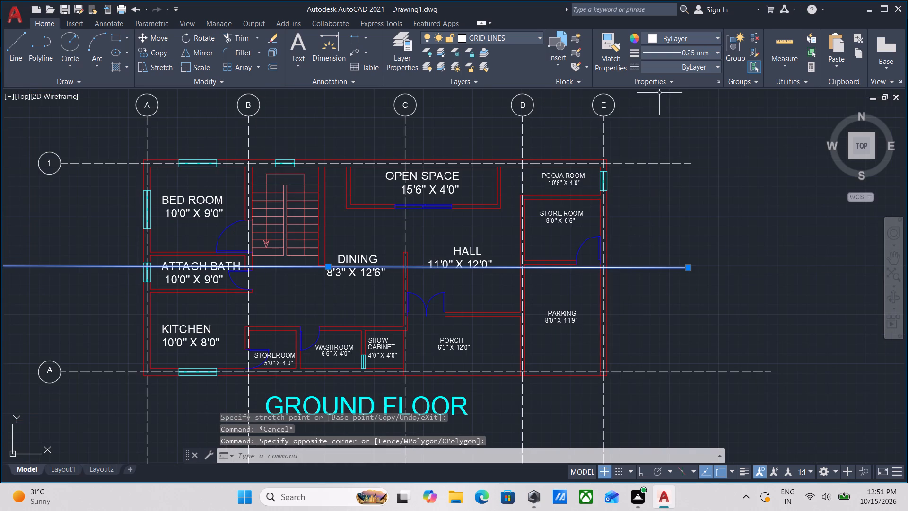
click(707, 64)
click(693, 104)
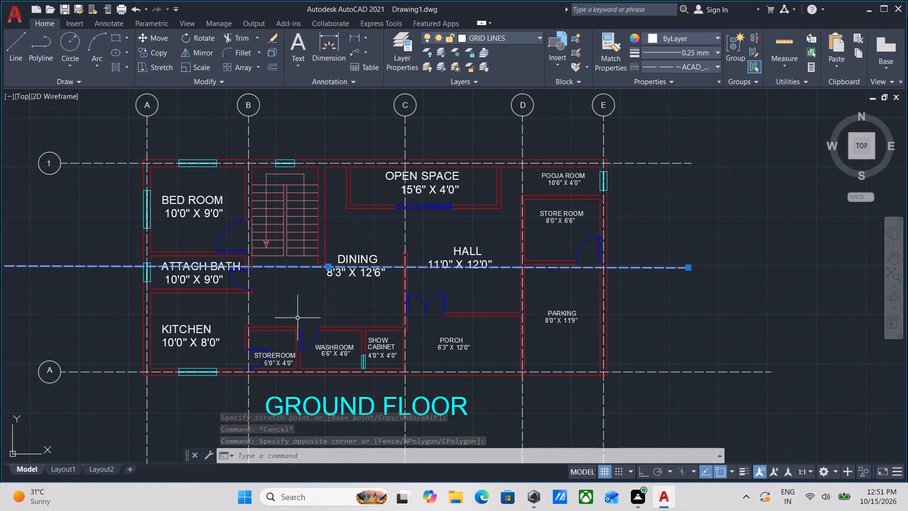
middle_drag(259, 312, 389, 303)
key(Escape)
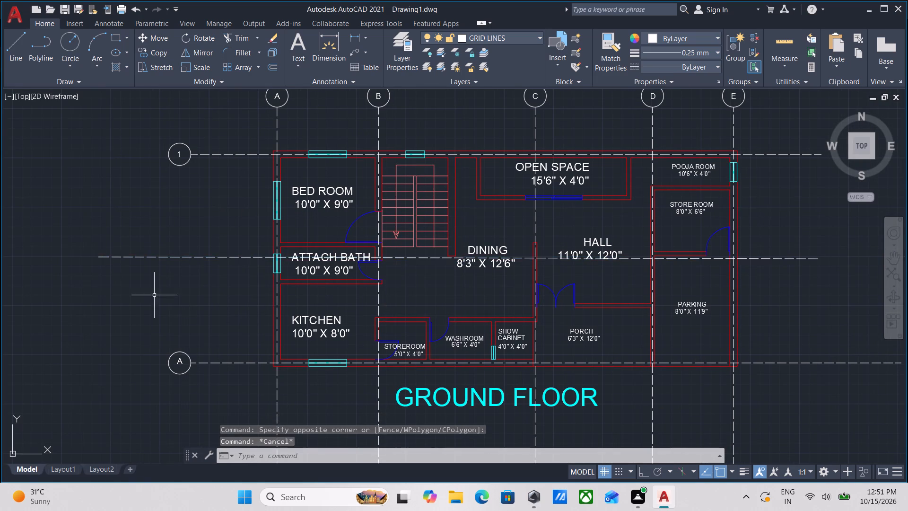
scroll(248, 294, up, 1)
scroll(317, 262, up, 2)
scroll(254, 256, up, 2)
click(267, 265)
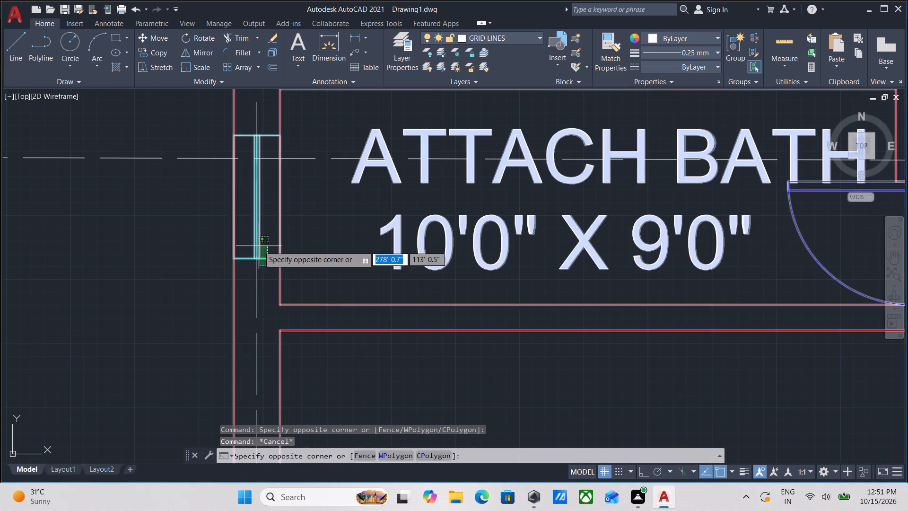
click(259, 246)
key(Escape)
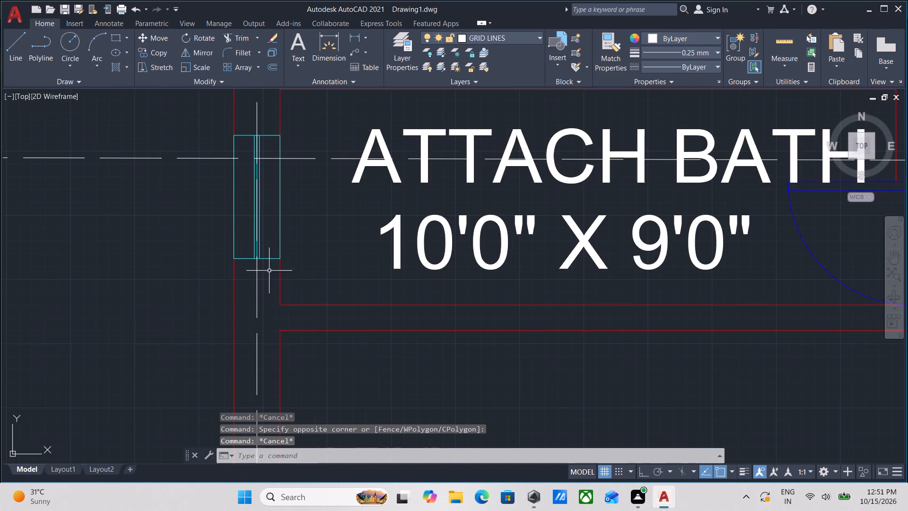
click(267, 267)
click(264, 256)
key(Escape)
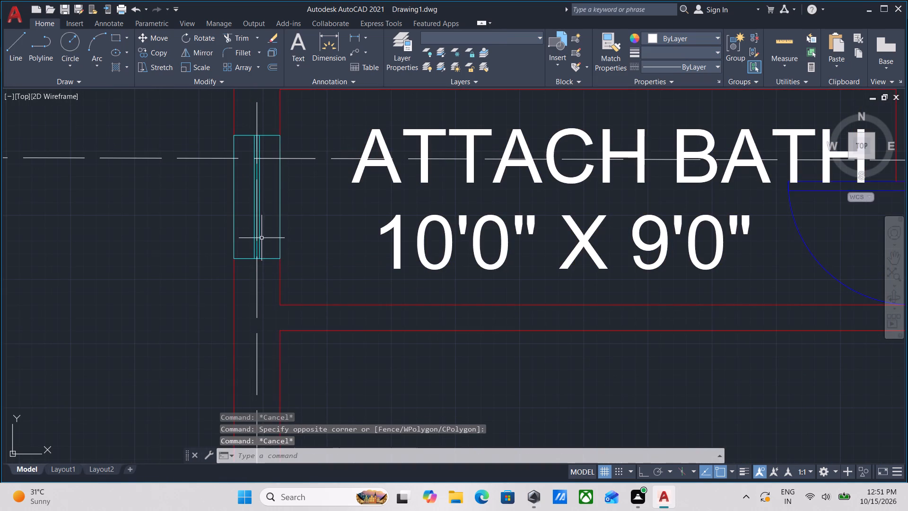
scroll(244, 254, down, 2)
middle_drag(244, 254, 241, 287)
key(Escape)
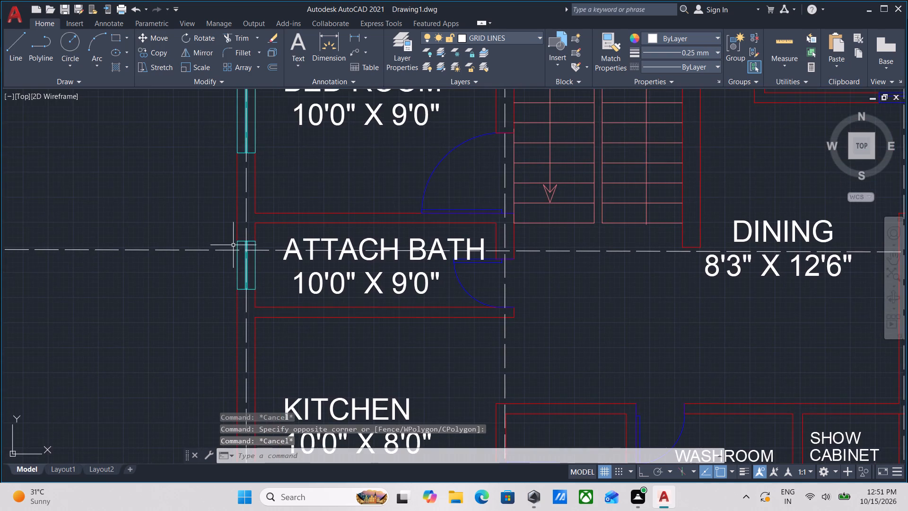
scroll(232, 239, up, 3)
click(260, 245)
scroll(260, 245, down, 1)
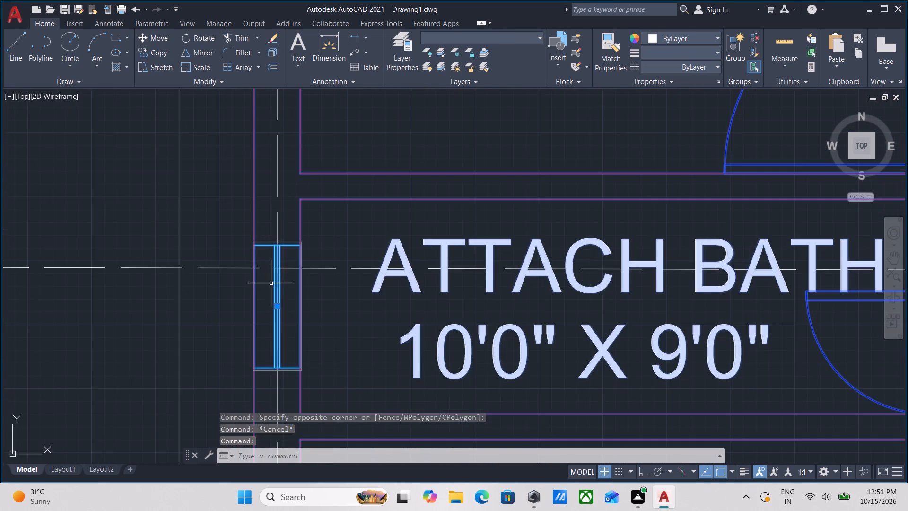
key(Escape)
Ungroup the ground floor plan copy that carries the grid lines.
scroll(274, 293, down, 4)
click(292, 260)
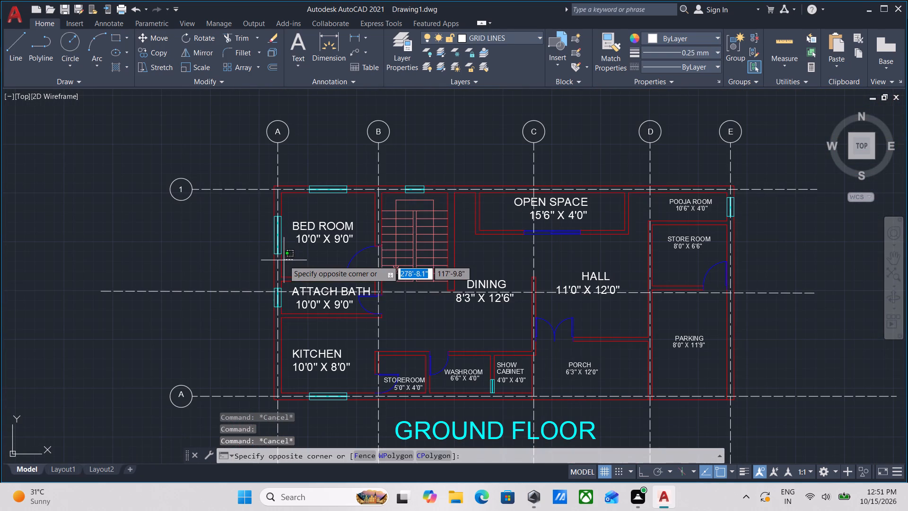
click(279, 263)
text(UNG)
key(Return)
Move the attach bath's outer-wall window about 8.5" straight along the wall toward the kitchen, clear of the middle grid line.
scroll(262, 311, up, 3)
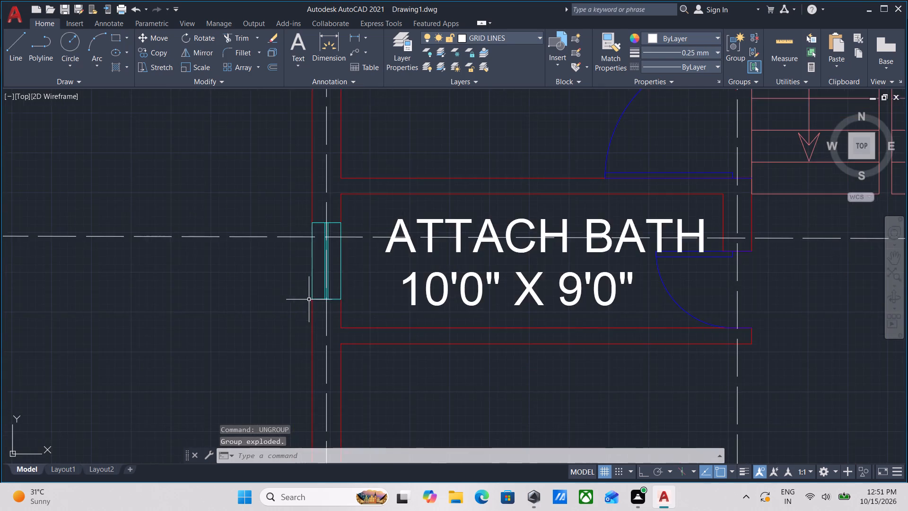
scroll(310, 300, up, 3)
click(336, 316)
click(330, 292)
scroll(331, 293, down, 2)
middle_drag(332, 293, 317, 316)
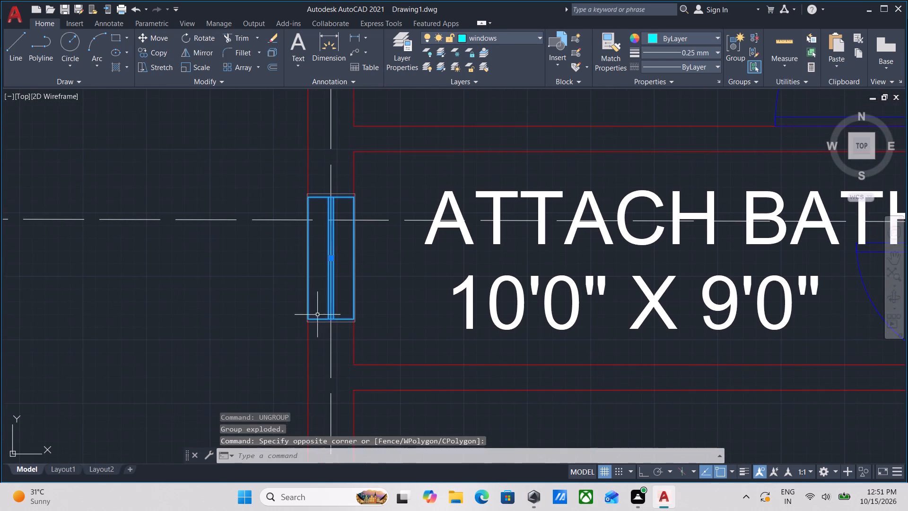
key(m)
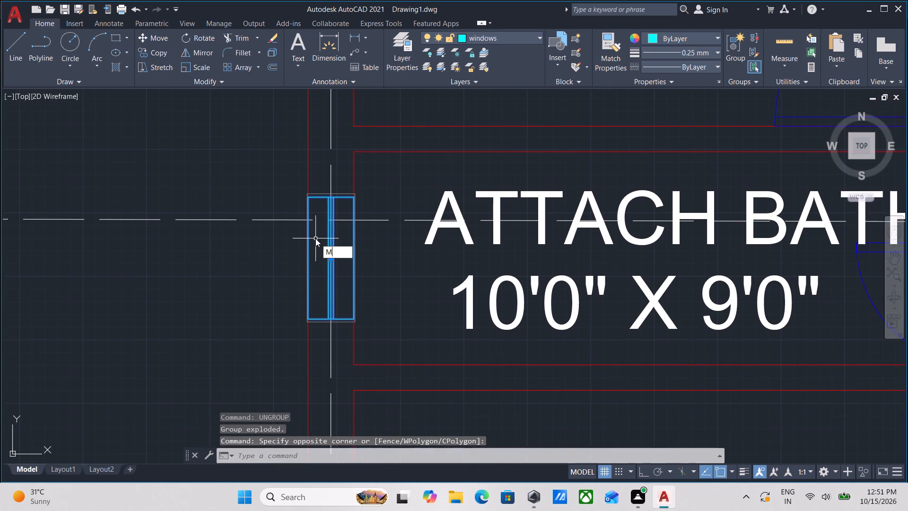
key(Return)
click(306, 197)
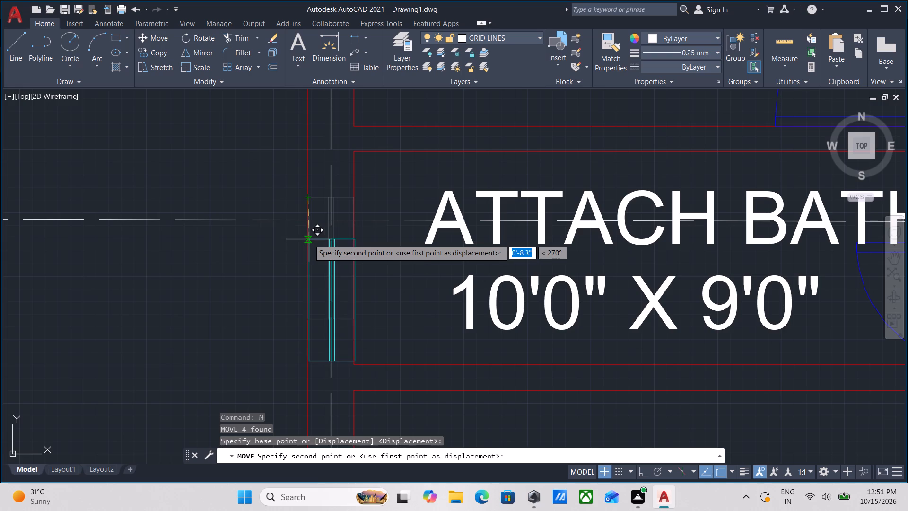
key(F8)
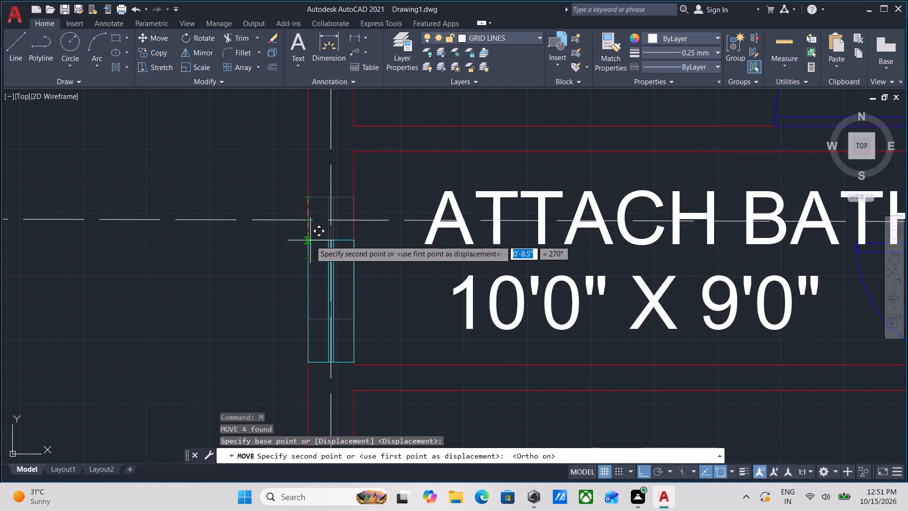
click(310, 240)
scroll(310, 240, down, 6)
key(Escape)
Shorten the middle horizontal grid line at its attach bath end to a total length of about 66'.
scroll(272, 235, up, 2)
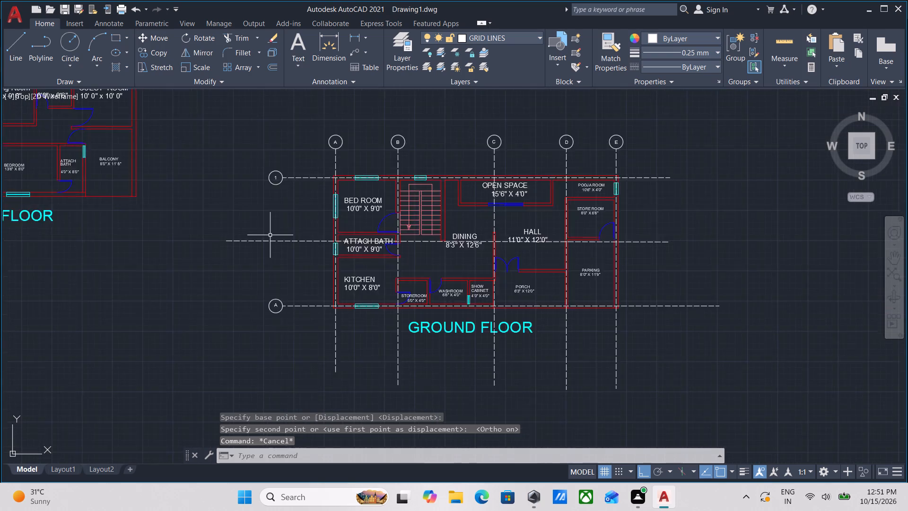
click(278, 262)
click(255, 212)
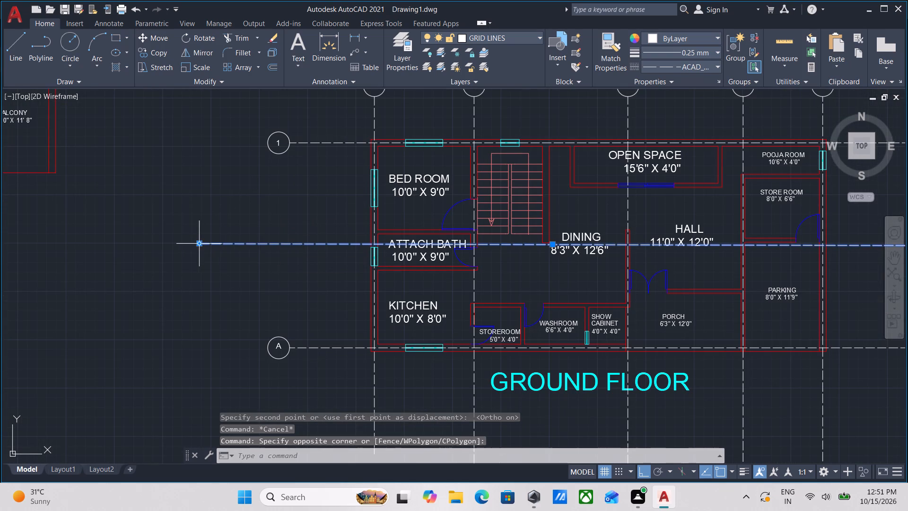
click(201, 245)
click(290, 243)
scroll(290, 243, down, 1)
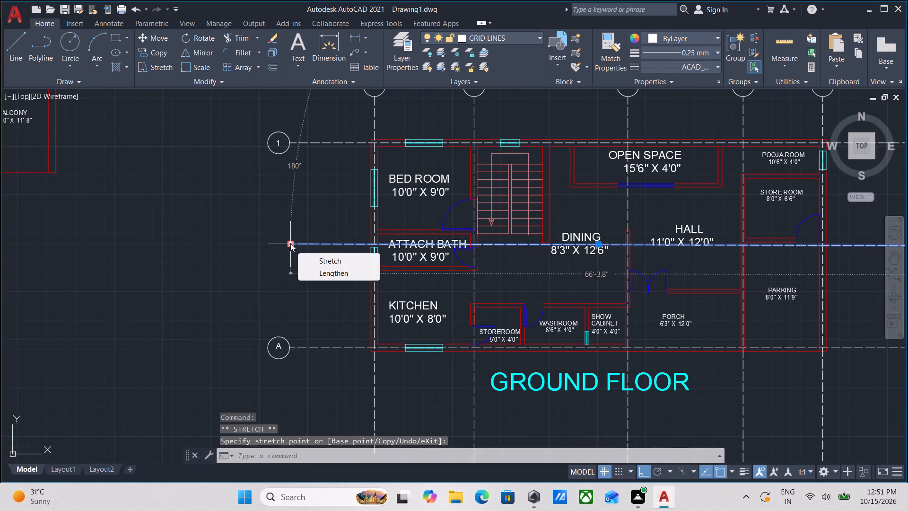
key(Escape)
scroll(291, 243, down, 2)
key(Escape)
Copy bubble 1 with its number straight down onto the outer end of the middle horizontal grid line.
scroll(291, 205, up, 3)
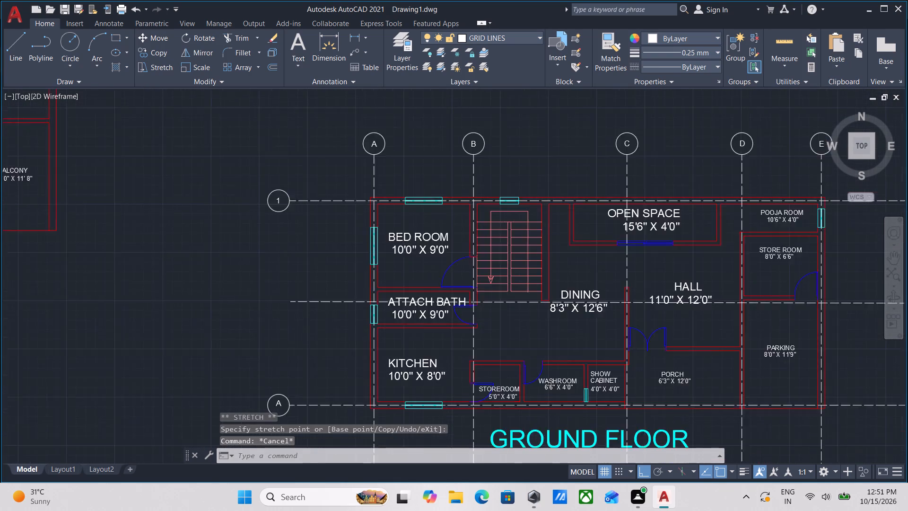
click(284, 225)
click(262, 197)
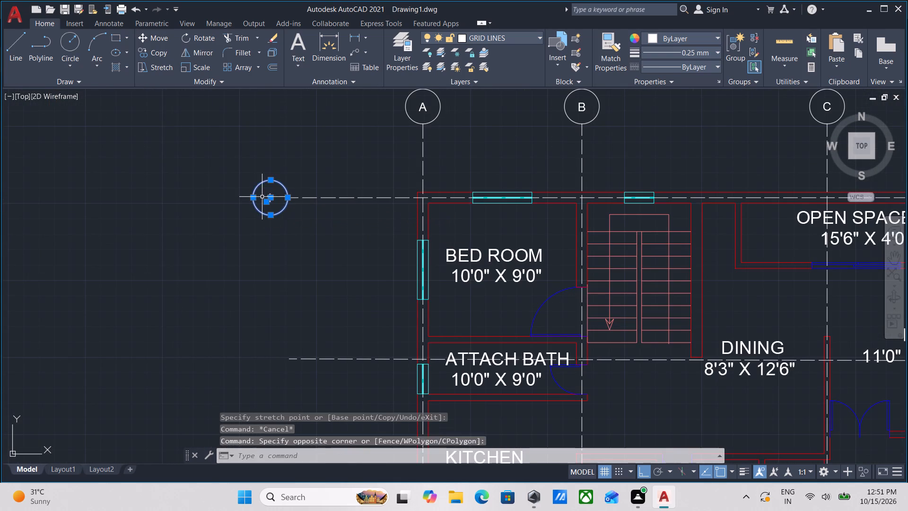
scroll(263, 199, up, 2)
scroll(287, 209, down, 1)
middle_drag(287, 210, 281, 233)
text(CO)
key(Return)
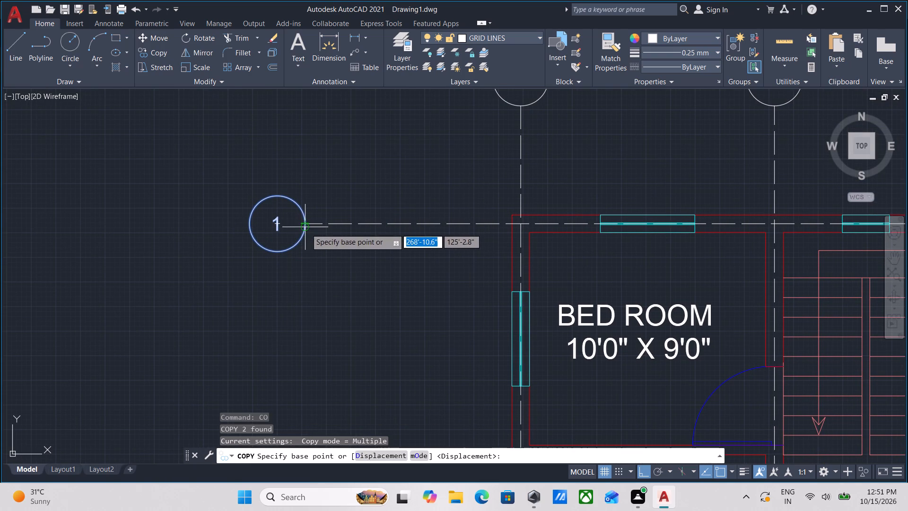
click(307, 222)
middle_drag(336, 332, 294, 182)
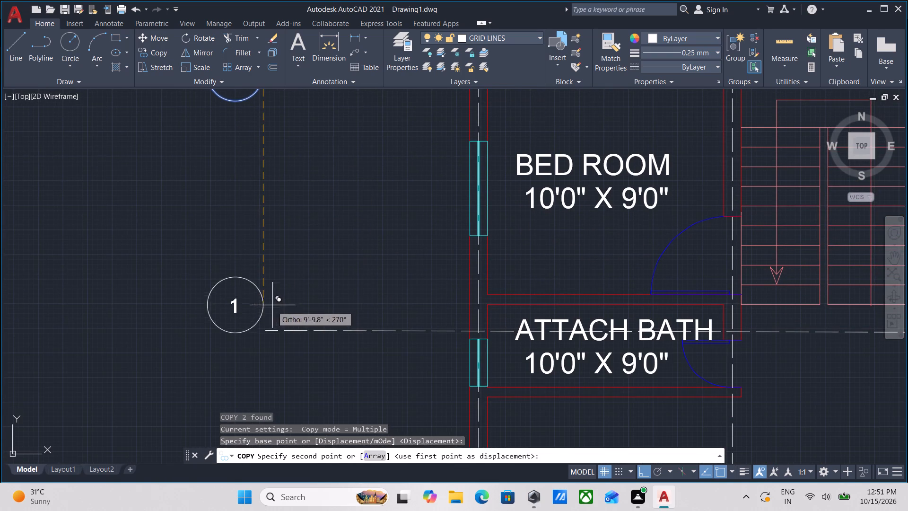
click(267, 328)
key(Escape)
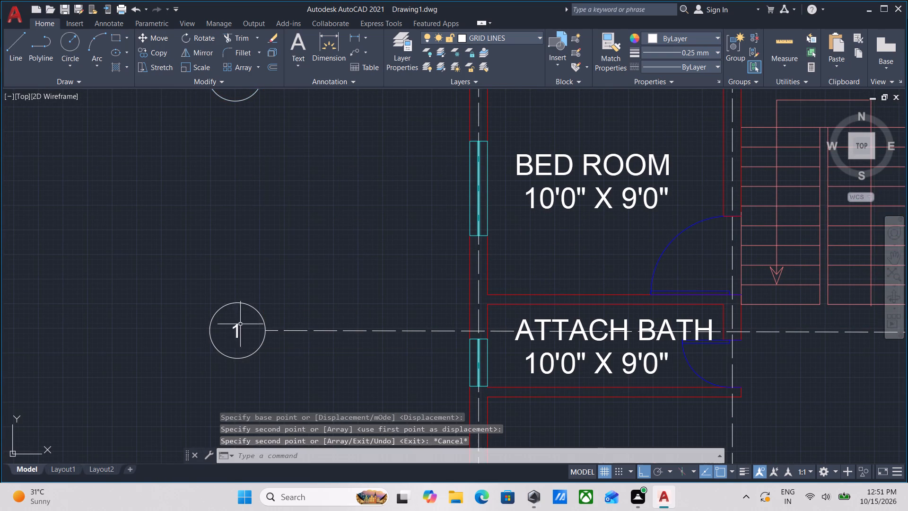
Change the number in the middle grid line's bubble to 2.
double_click(237, 329)
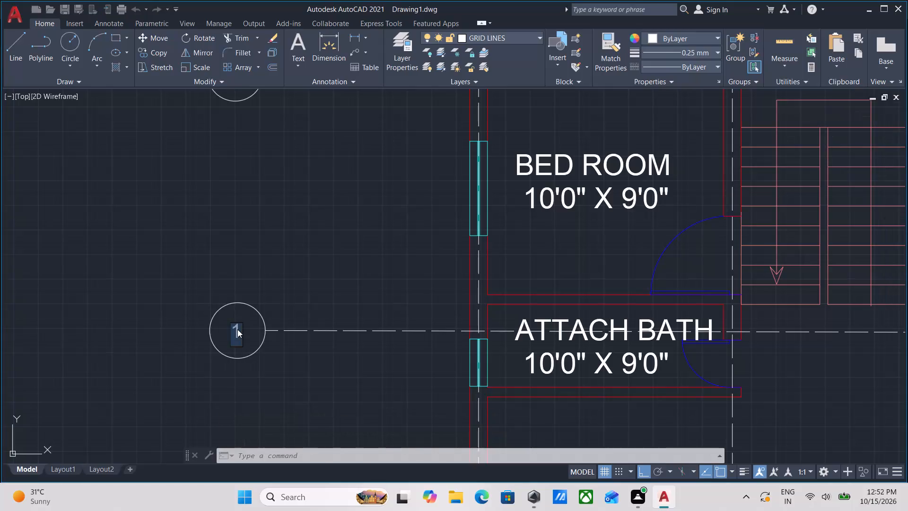
key(2)
key(Return)
key(Return)
Change the label in the lowest horizontal grid line's bubble from a letter to 3.
scroll(237, 329, down, 2)
middle_drag(232, 320, 219, 262)
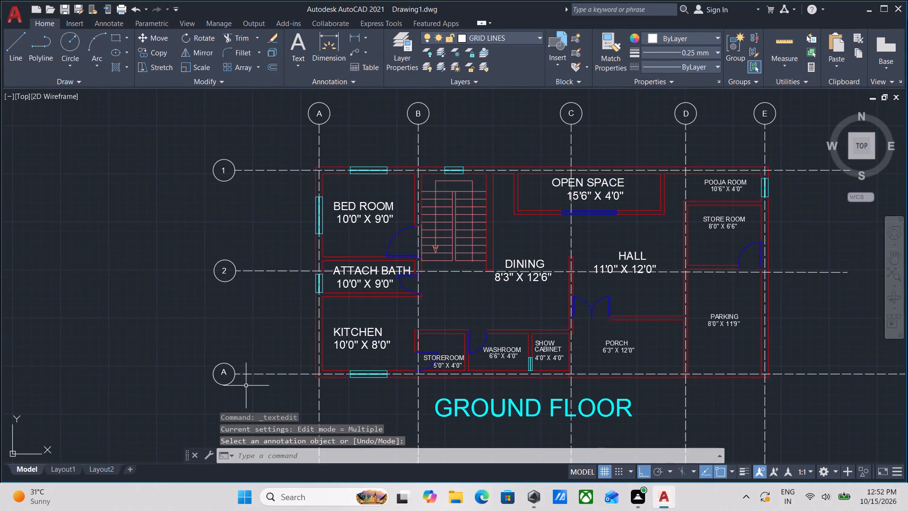
scroll(246, 386, up, 1)
double_click(209, 368)
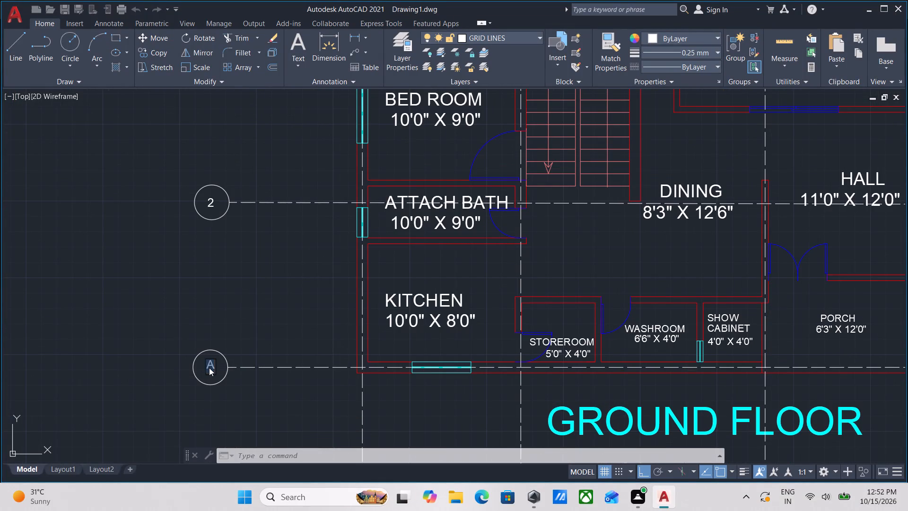
key(3)
key(Return)
key(Return)
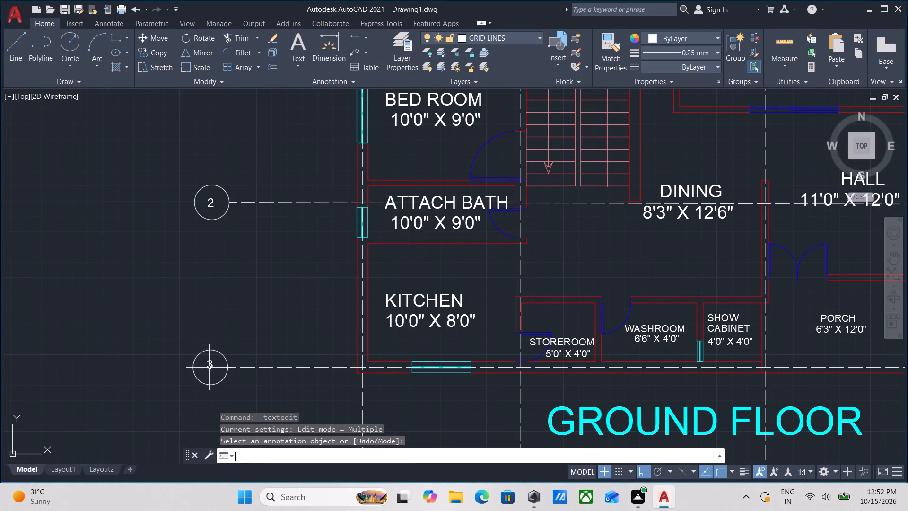
Shift the number 3 slightly downward to centre it in its bubble.
scroll(209, 368, up, 3)
click(226, 397)
click(193, 344)
click(196, 378)
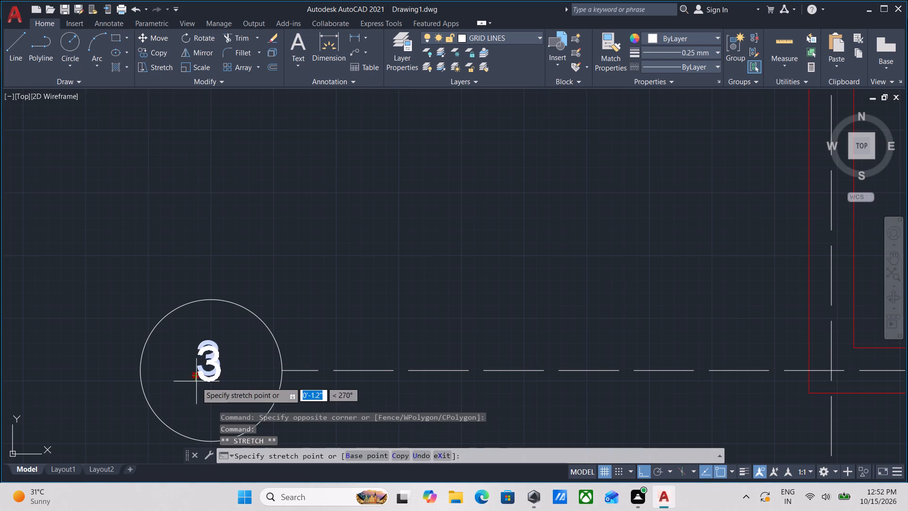
click(195, 393)
scroll(214, 388, down, 3)
middle_drag(214, 388, 152, 427)
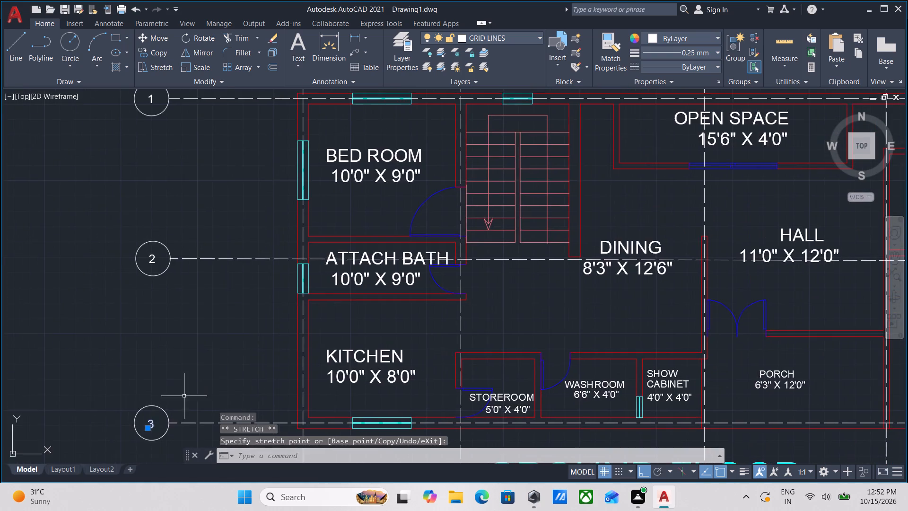
scroll(184, 396, down, 2)
key(Escape)
Look over the completed grid on the ground floor copy and the two titled plans beside it.
scroll(197, 385, down, 2)
middle_drag(195, 382, 166, 337)
scroll(230, 366, up, 3)
scroll(232, 345, down, 1)
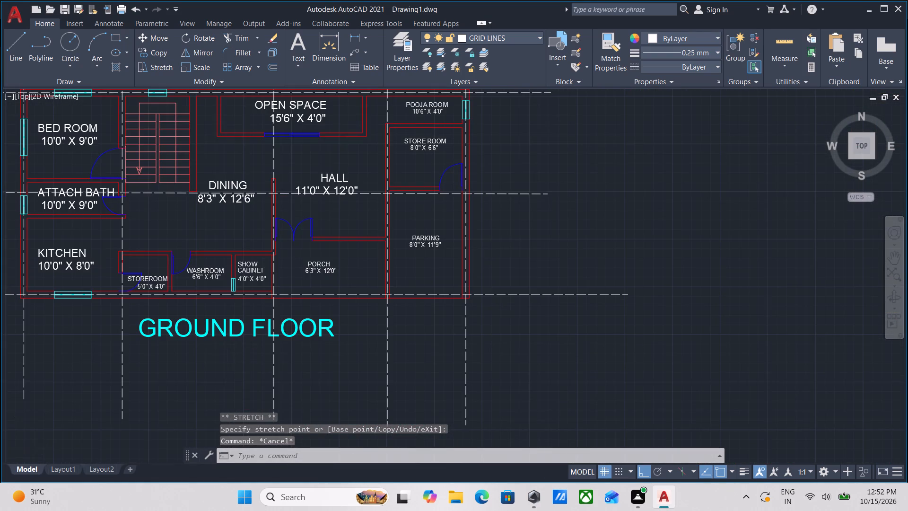
middle_drag(232, 345, 244, 339)
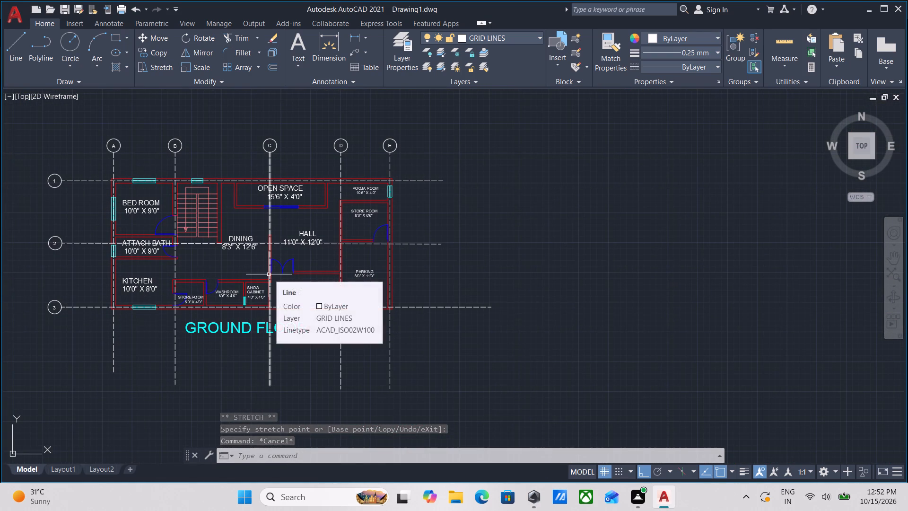
scroll(269, 274, down, 2)
middle_drag(269, 274, 217, 311)
scroll(217, 311, up, 1)
middle_drag(192, 321, 242, 280)
scroll(349, 263, down, 2)
middle_drag(264, 295, 320, 280)
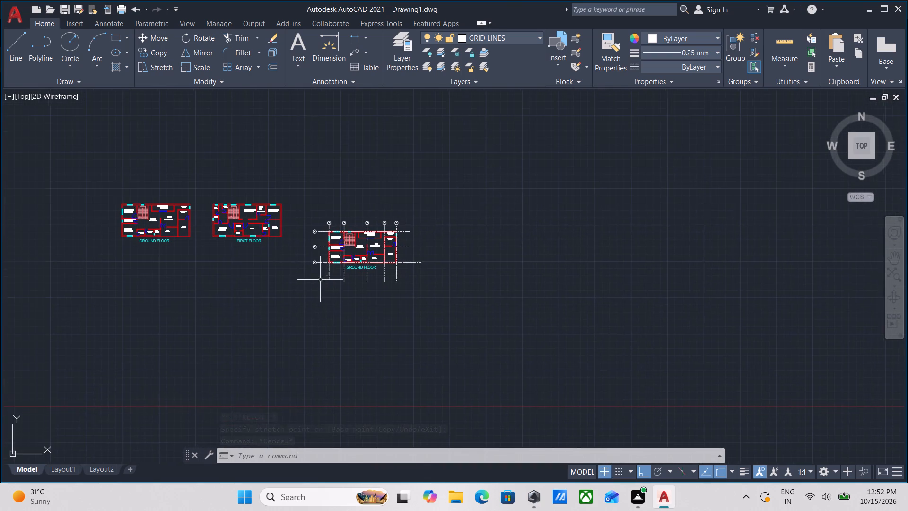
scroll(229, 279, up, 2)
scroll(229, 279, down, 2)
middle_drag(229, 279, 94, 311)
middle_drag(126, 300, 130, 297)
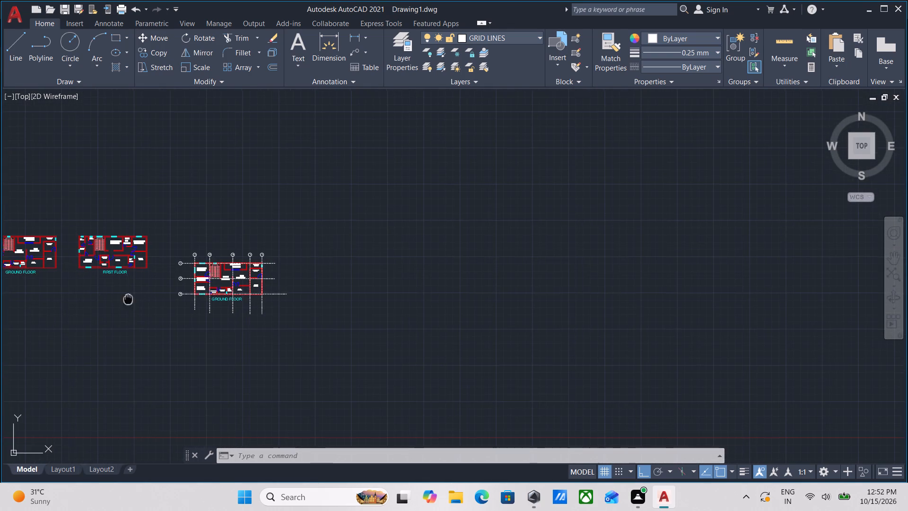
middle_drag(130, 297, 163, 286)
scroll(56, 257, up, 3)
scroll(243, 300, down, 1)
middle_drag(242, 299, 267, 313)
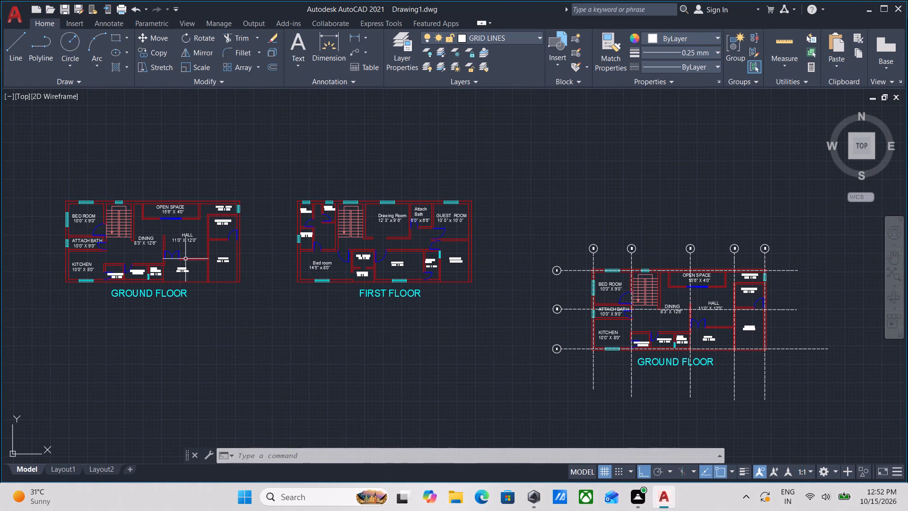
Copy the original ground floor plan with its title, without grid lines, to the empty space east of the gridded copy.
click(183, 255)
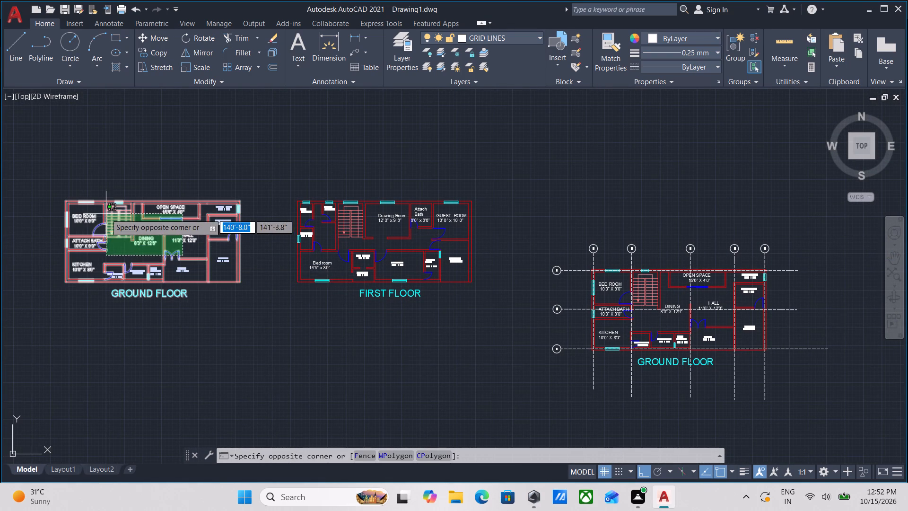
click(106, 214)
scroll(149, 246, down, 1)
middle_drag(148, 246, 100, 243)
text(CO)
key(Return)
scroll(155, 270, up, 2)
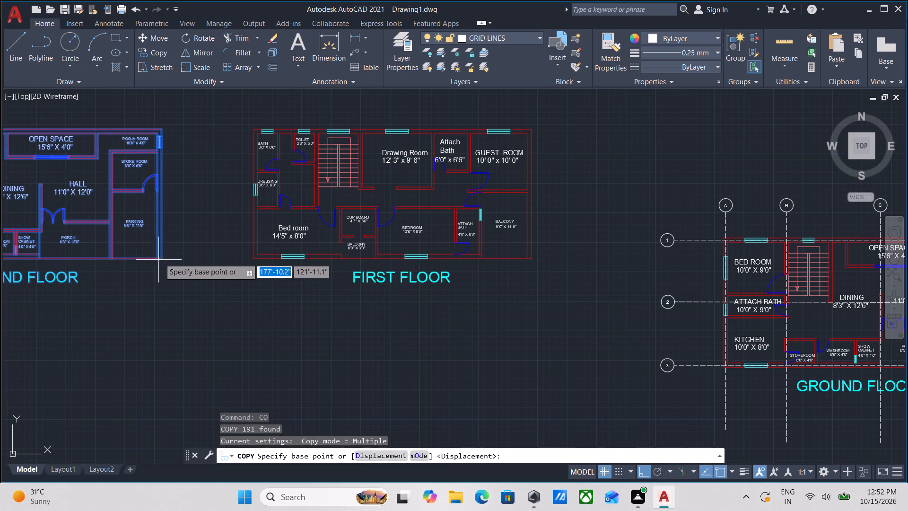
click(162, 257)
scroll(342, 346, down, 1)
middle_drag(339, 342, 59, 308)
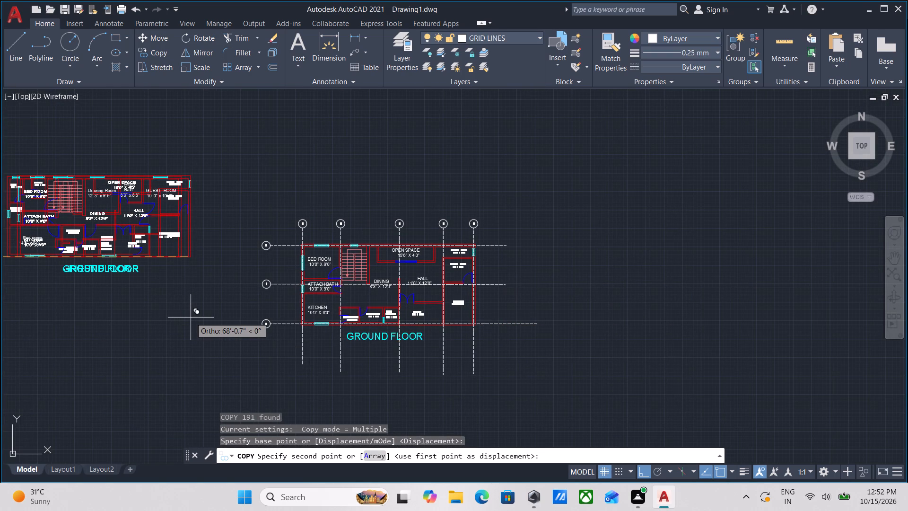
key(F8)
scroll(192, 319, down, 1)
middle_drag(209, 323, 11, 261)
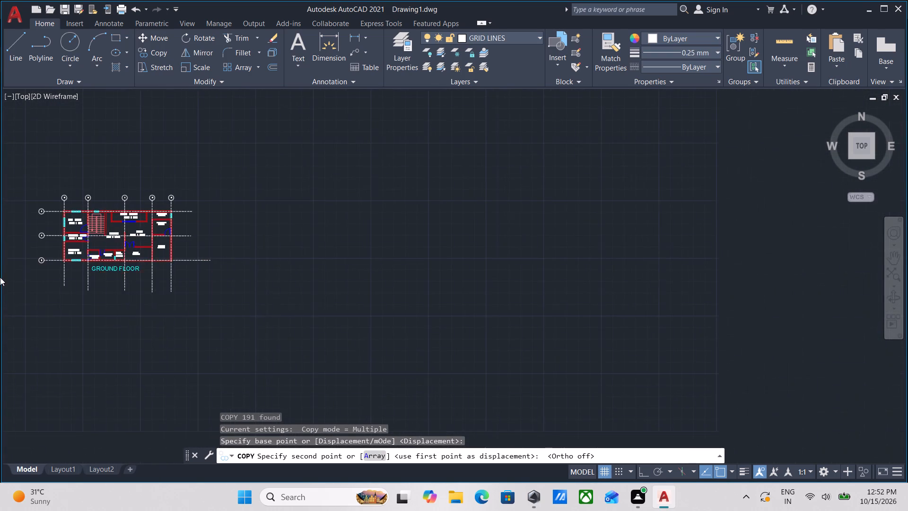
middle_drag(423, 300, 279, 320)
scroll(337, 299, up, 2)
click(398, 282)
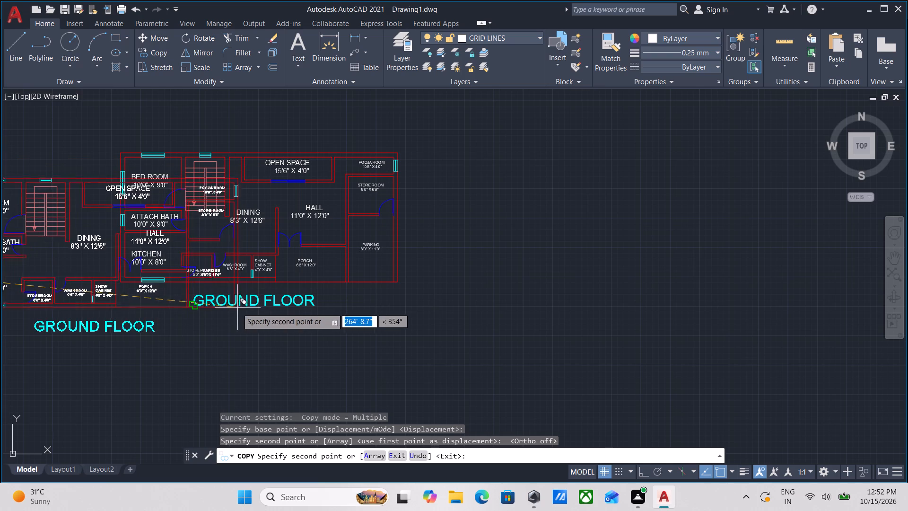
Move the new ground floor copy together with its title farther south, into the empty space southeast of the gridded copy.
key(Escape)
middle_drag(178, 316, 249, 307)
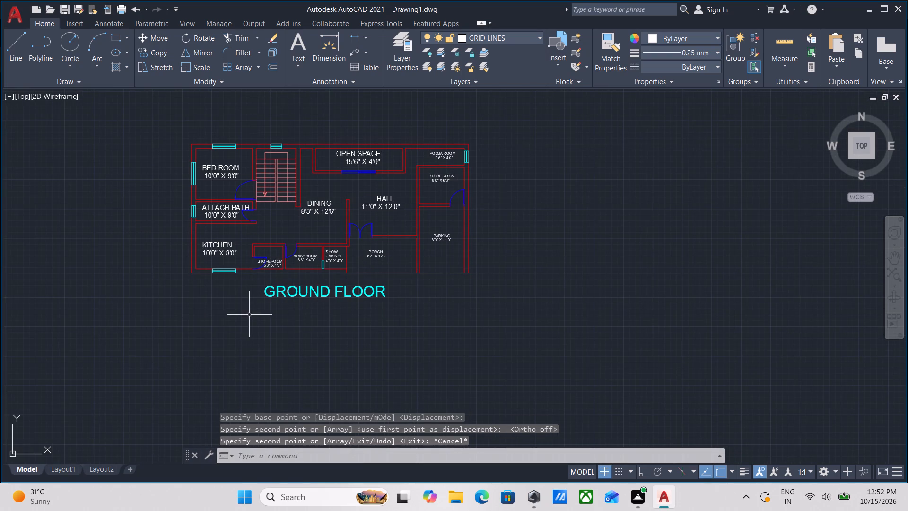
scroll(251, 312, down, 3)
scroll(295, 315, up, 2)
drag(330, 317, 324, 294)
click(296, 241)
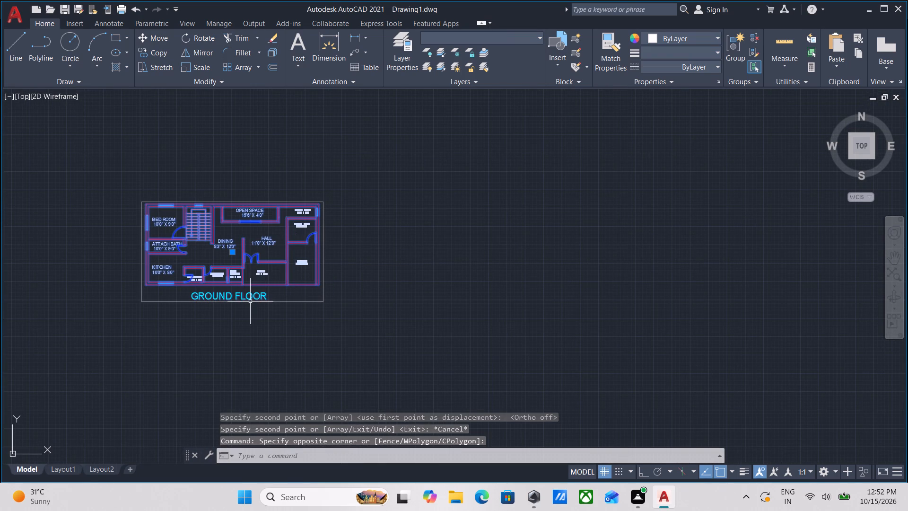
key(m)
key(Return)
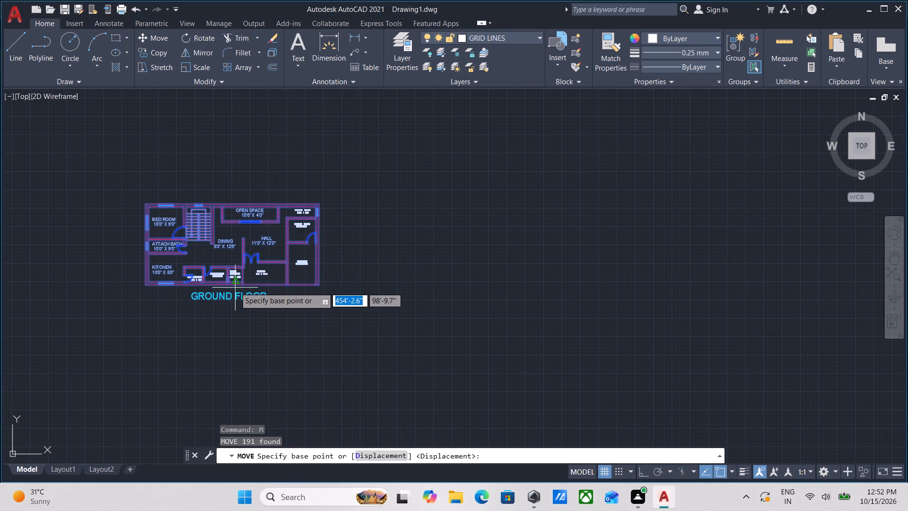
click(235, 284)
middle_drag(233, 398, 238, 334)
scroll(263, 303, down, 4)
middle_drag(181, 332, 213, 308)
scroll(209, 299, up, 2)
click(244, 326)
scroll(244, 326, up, 3)
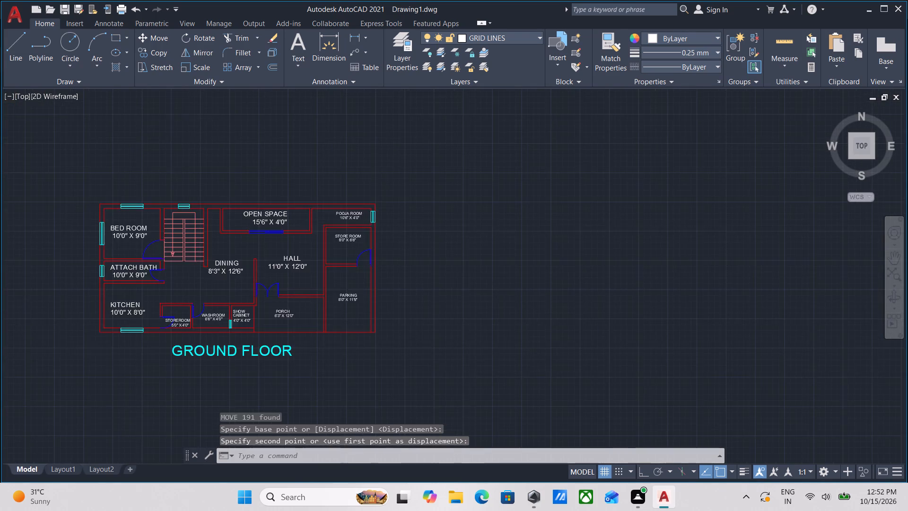
key(Escape)
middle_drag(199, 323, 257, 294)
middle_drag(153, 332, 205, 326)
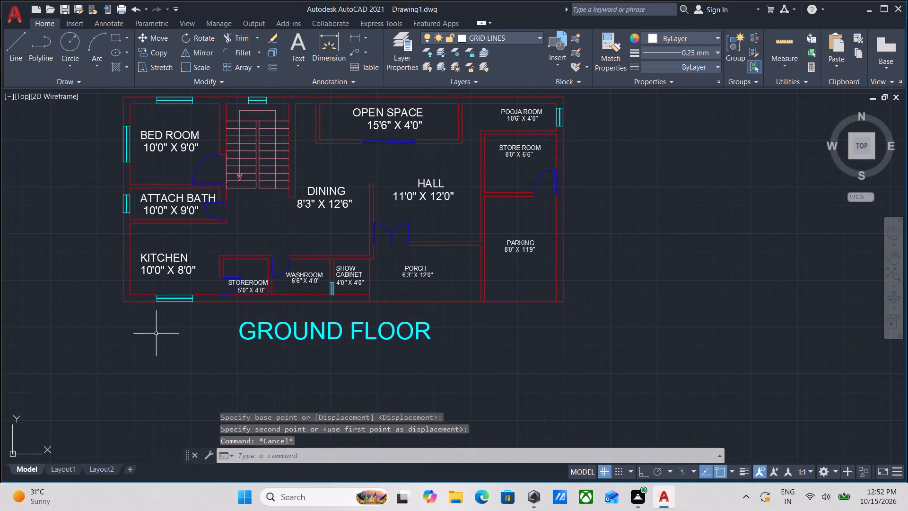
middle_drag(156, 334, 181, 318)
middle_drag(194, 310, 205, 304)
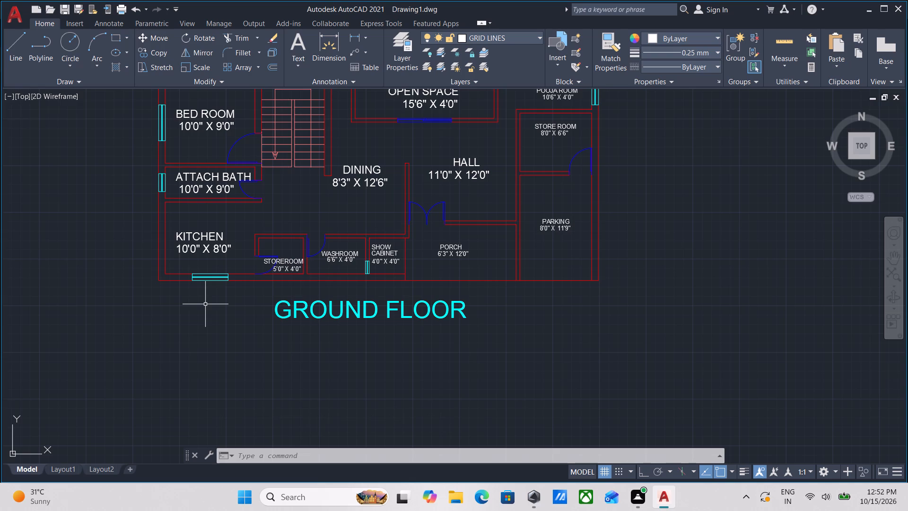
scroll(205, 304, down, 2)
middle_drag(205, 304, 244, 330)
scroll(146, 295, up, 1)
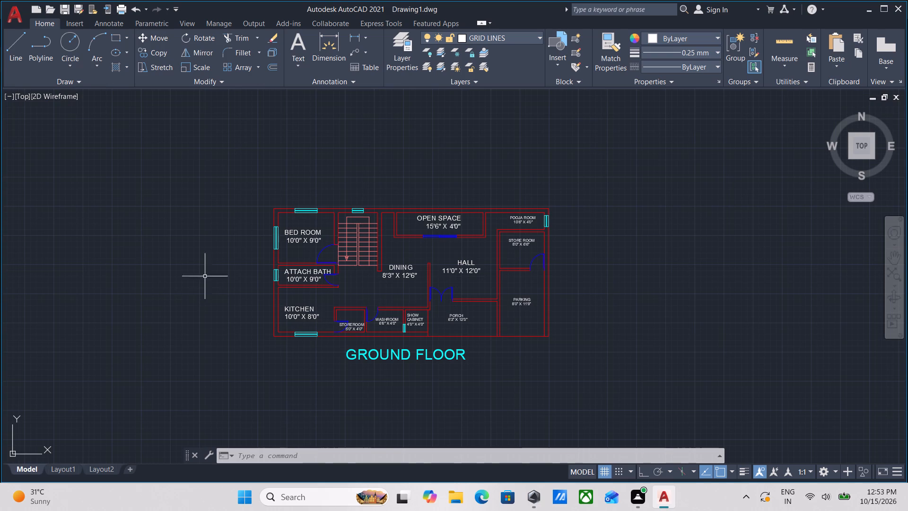
Draw a rectangle about 63' by 45' on the Walls layer, enclosing the new ground floor copy and its title.
middle_drag(215, 255, 202, 274)
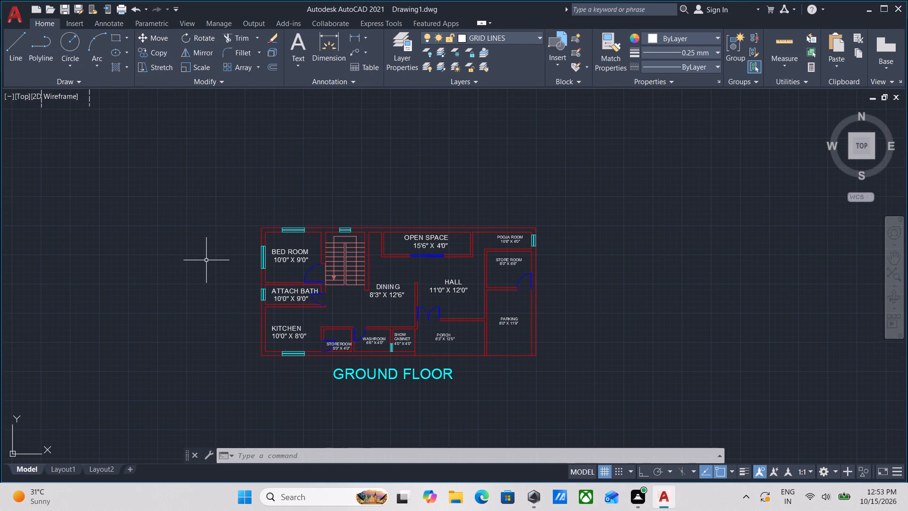
text(REC)
key(Return)
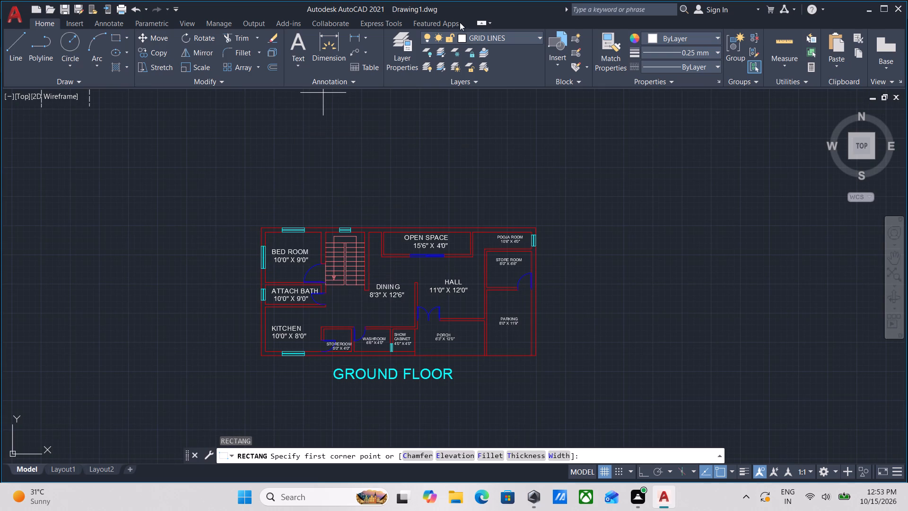
click(503, 35)
click(500, 126)
click(225, 170)
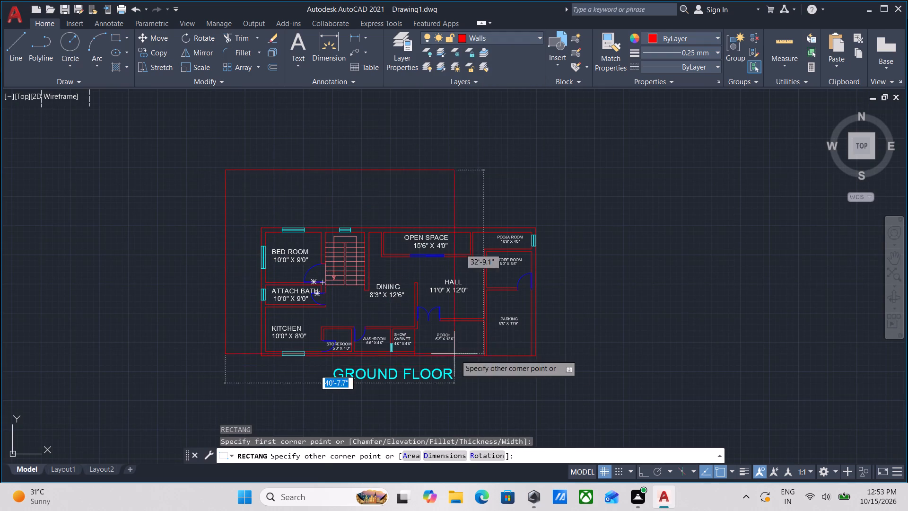
middle_drag(482, 370, 400, 282)
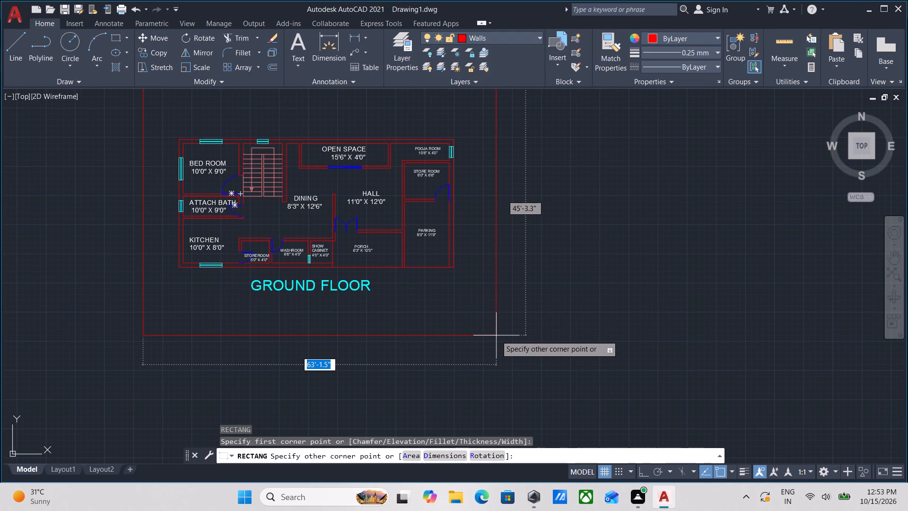
scroll(496, 335, down, 1)
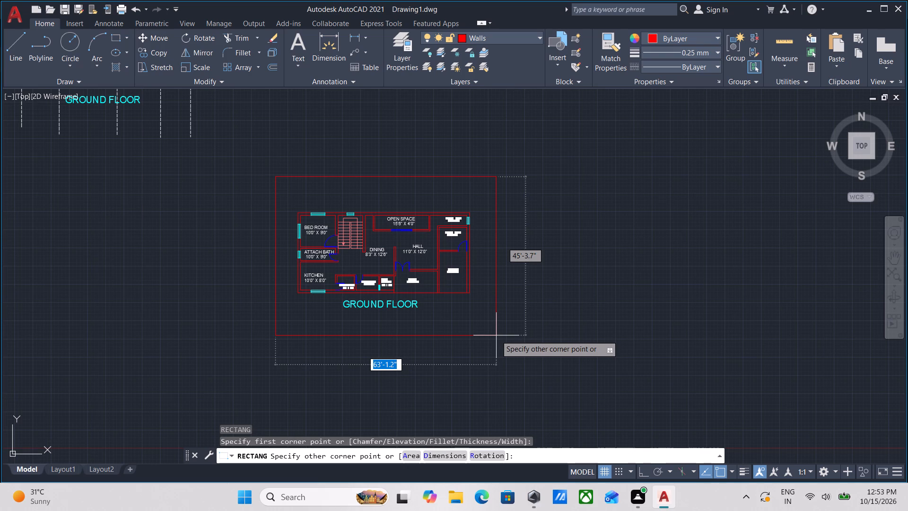
click(496, 335)
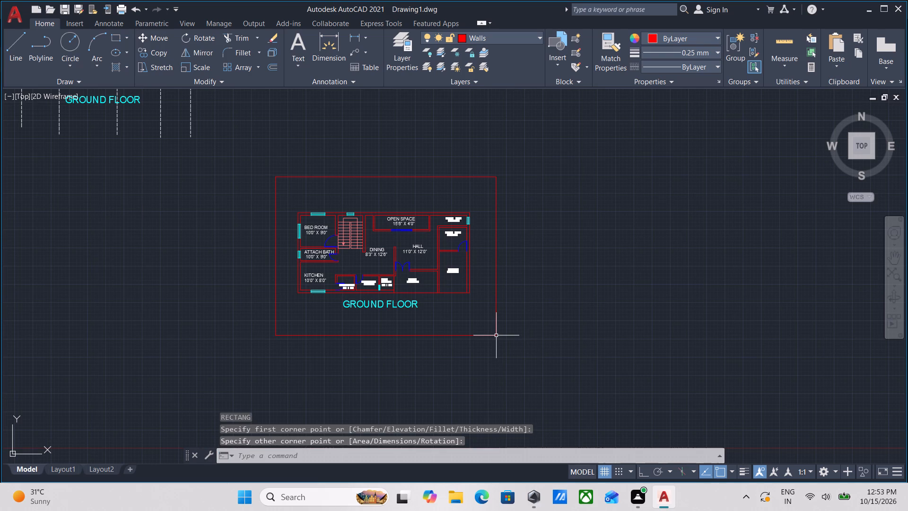
scroll(489, 338, up, 1)
key(Escape)
scroll(360, 340, up, 2)
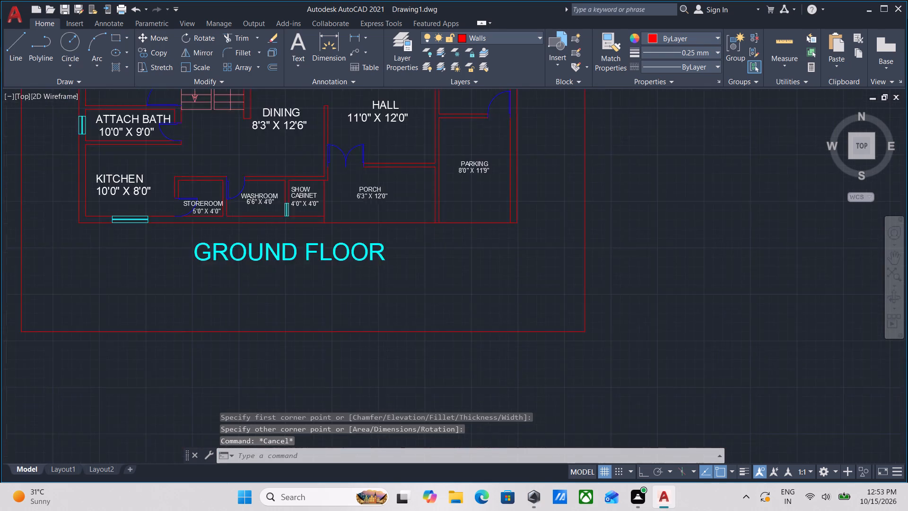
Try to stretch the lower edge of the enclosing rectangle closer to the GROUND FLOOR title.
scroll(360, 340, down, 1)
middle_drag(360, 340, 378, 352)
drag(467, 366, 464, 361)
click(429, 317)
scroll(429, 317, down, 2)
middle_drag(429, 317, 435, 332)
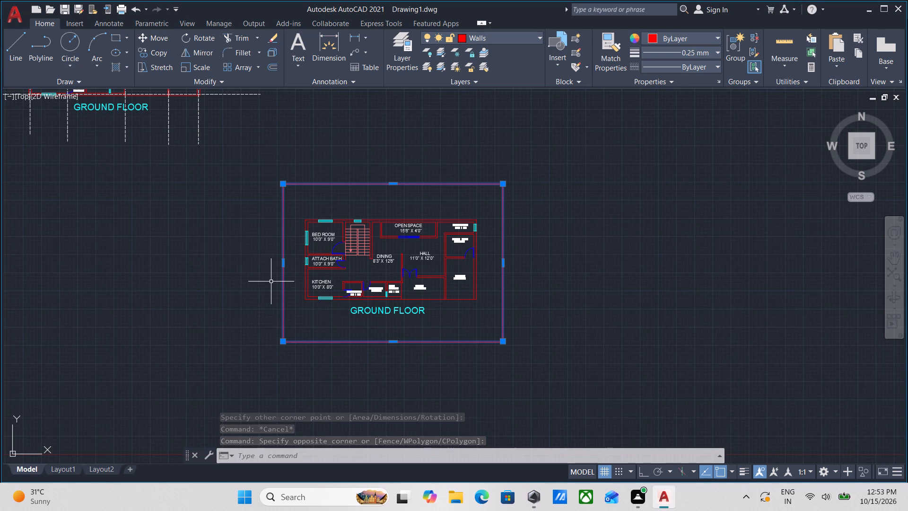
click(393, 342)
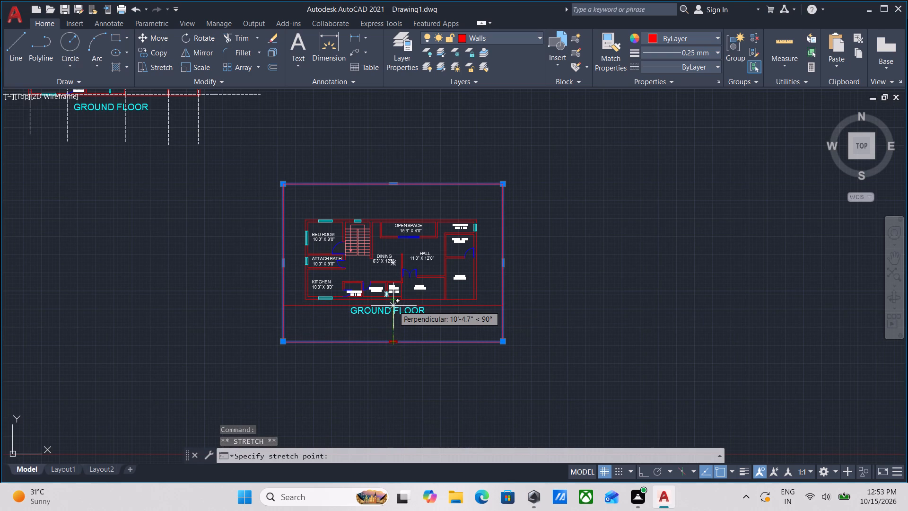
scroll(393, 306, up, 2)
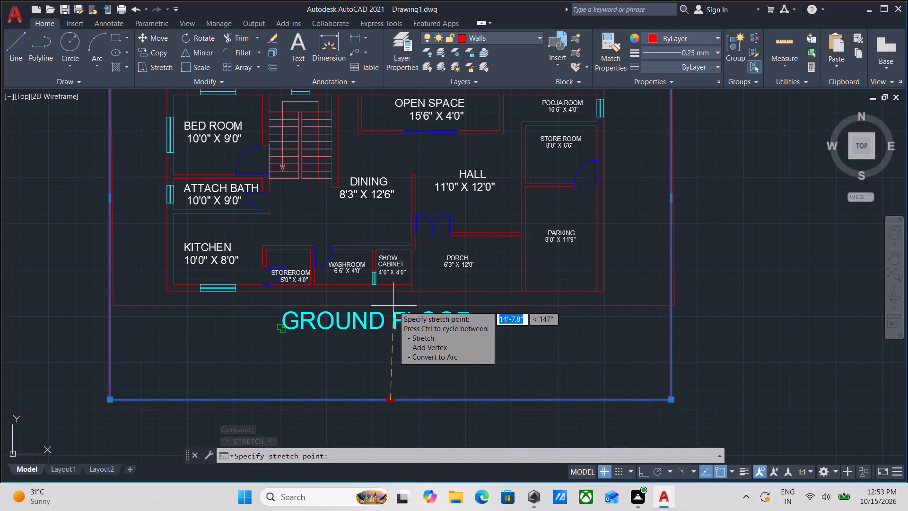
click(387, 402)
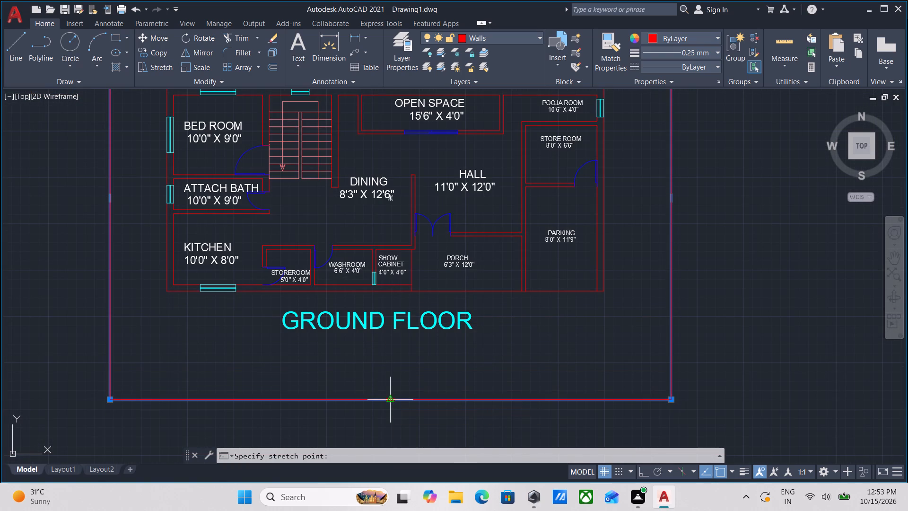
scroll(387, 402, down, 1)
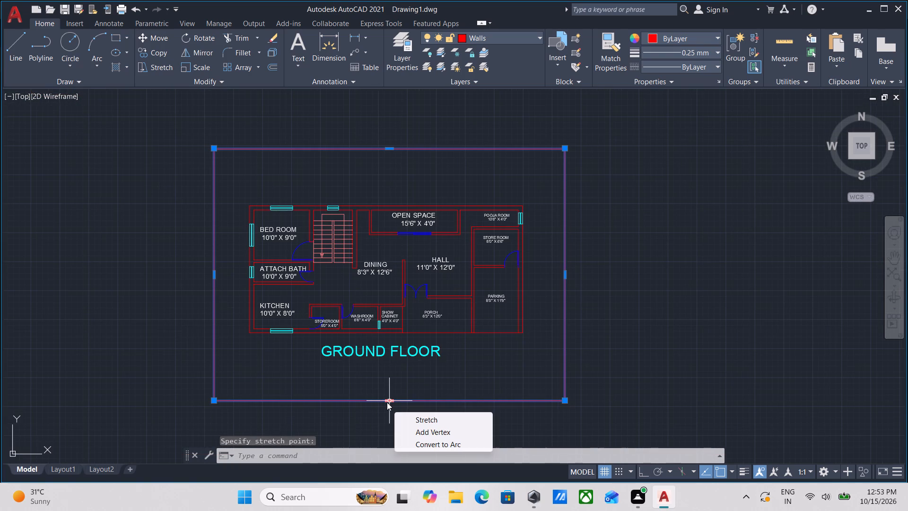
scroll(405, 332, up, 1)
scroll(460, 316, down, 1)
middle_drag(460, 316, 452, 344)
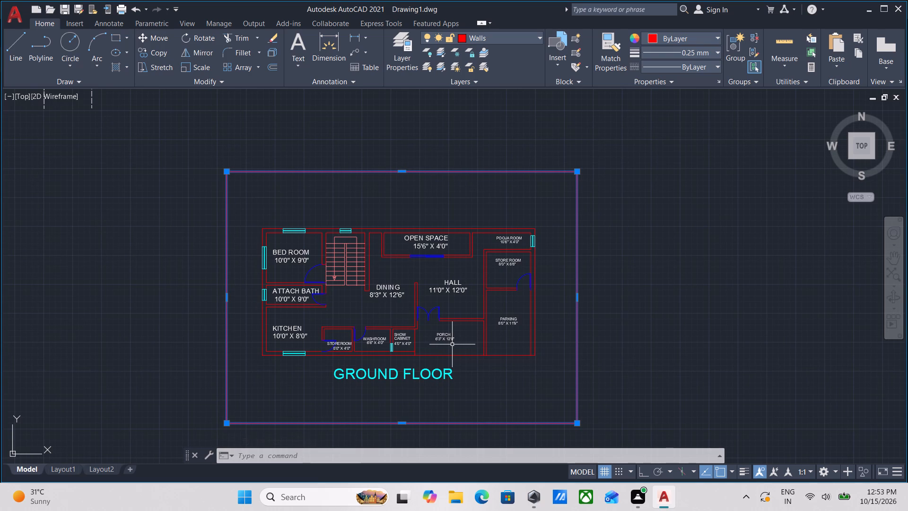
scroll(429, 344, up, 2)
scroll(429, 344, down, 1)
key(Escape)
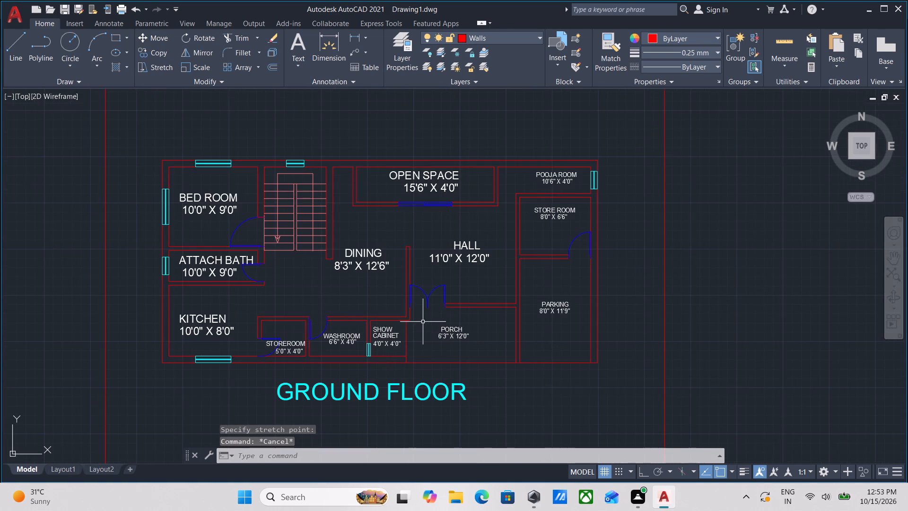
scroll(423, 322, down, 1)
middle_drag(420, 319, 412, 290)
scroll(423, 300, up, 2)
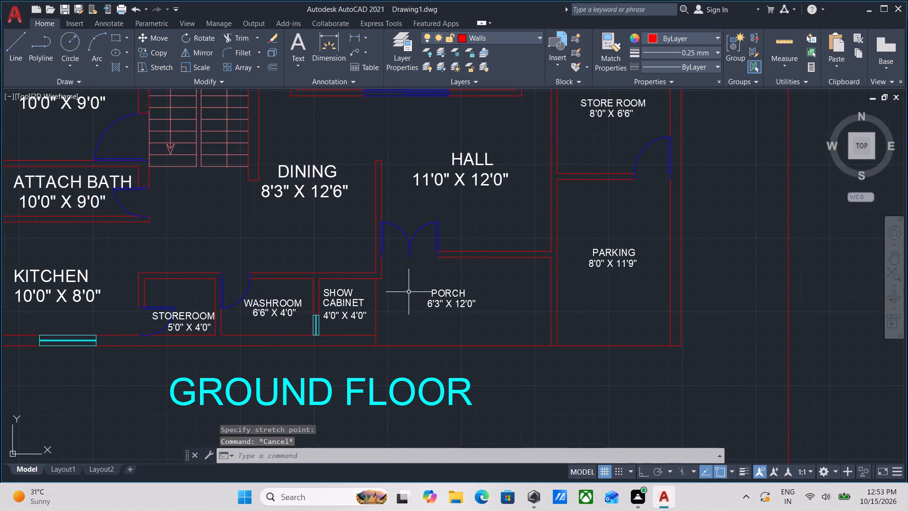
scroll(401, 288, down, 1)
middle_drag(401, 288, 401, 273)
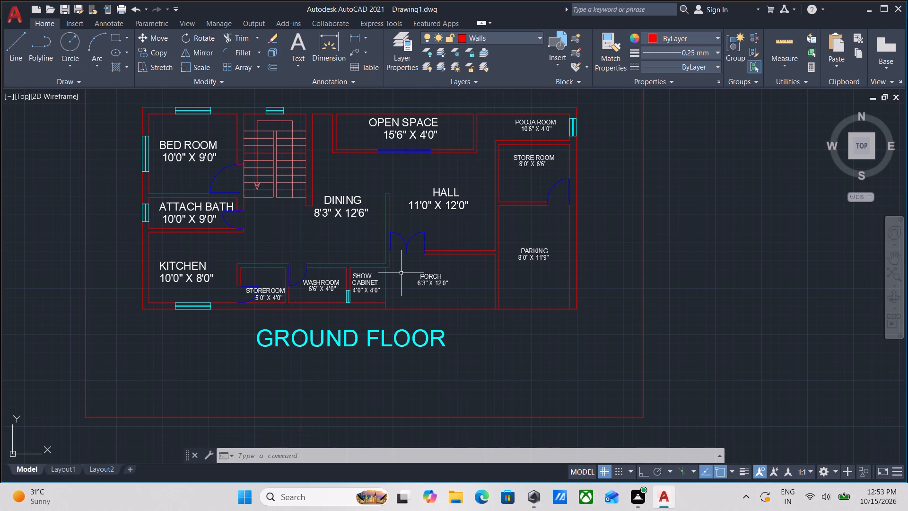
Offset the enclosing rectangle 5" outward to form a double-line boundary around the ground floor copy.
scroll(438, 270, down, 1)
middle_drag(438, 270, 349, 331)
scroll(349, 331, up, 1)
scroll(314, 158, down, 1)
middle_drag(314, 158, 312, 264)
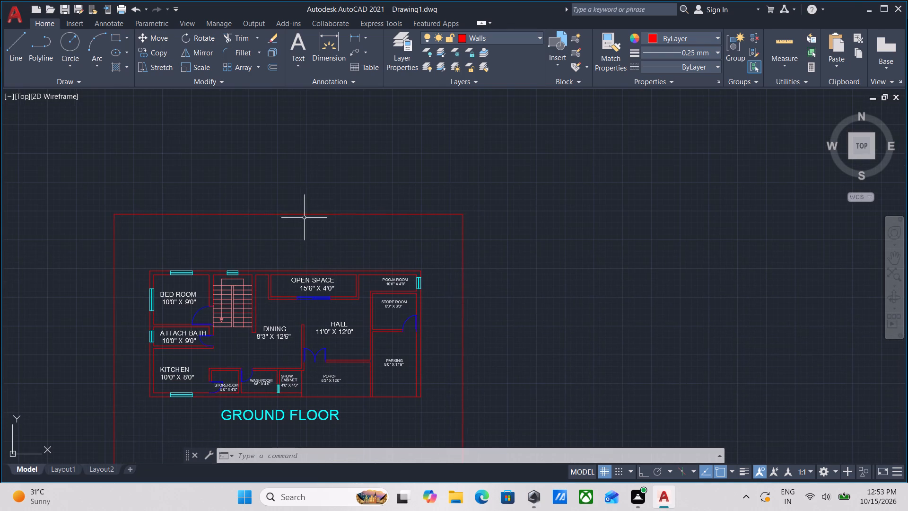
drag(312, 232, 306, 221)
click(288, 194)
key(o)
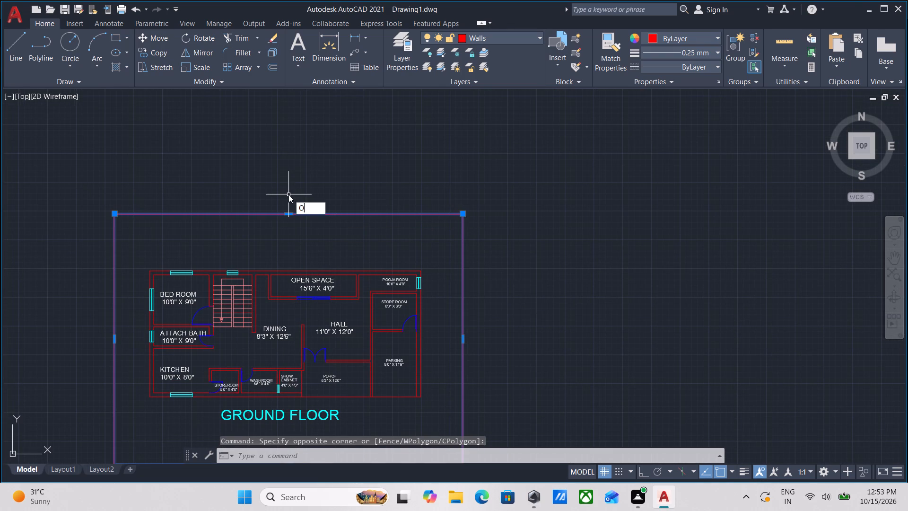
key(Return)
click(286, 211)
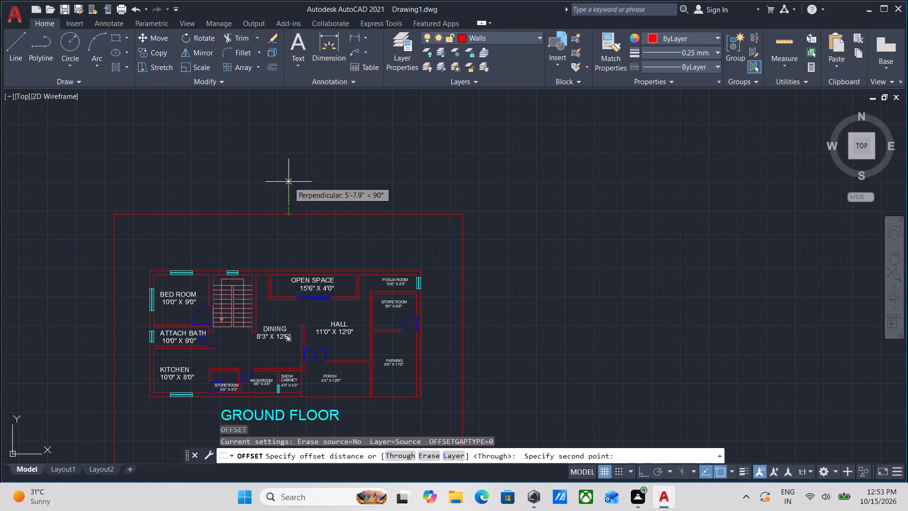
click(288, 182)
key(5)
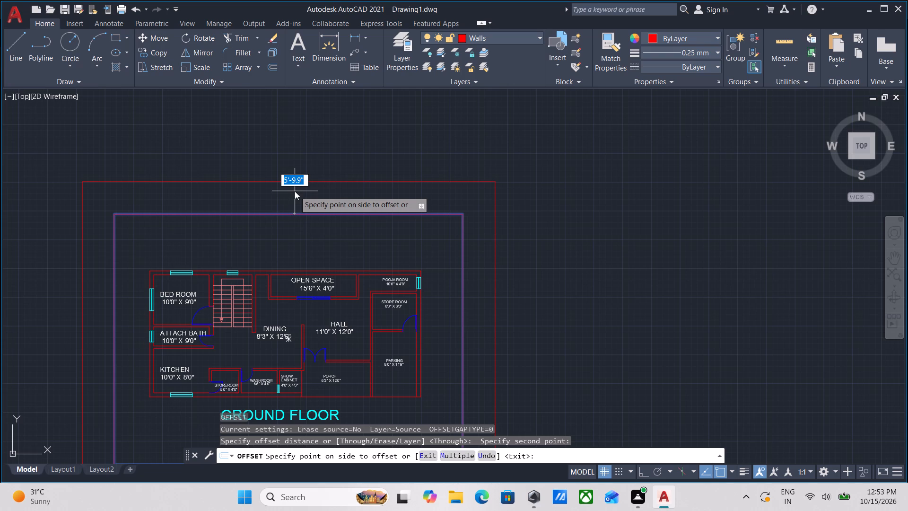
key(shift+quotedbl)
key(Return)
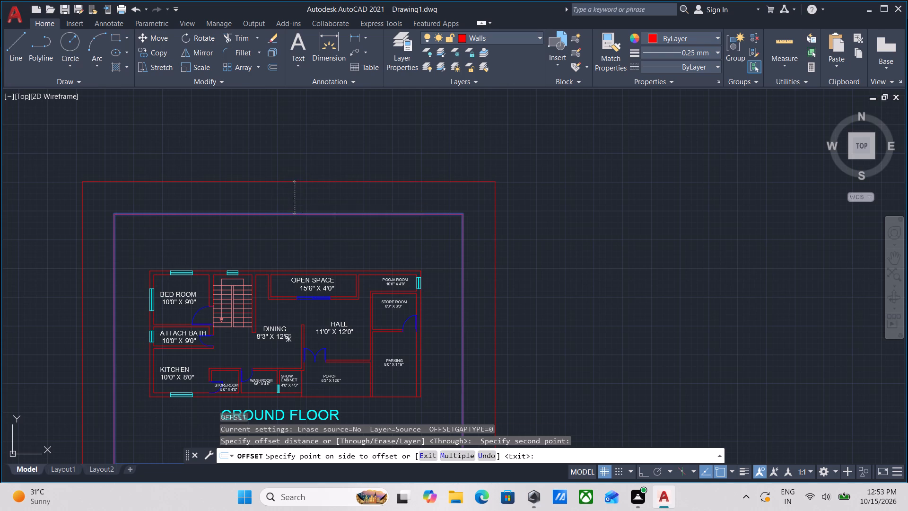
scroll(295, 191, down, 1)
key(Escape)
scroll(310, 348, up, 2)
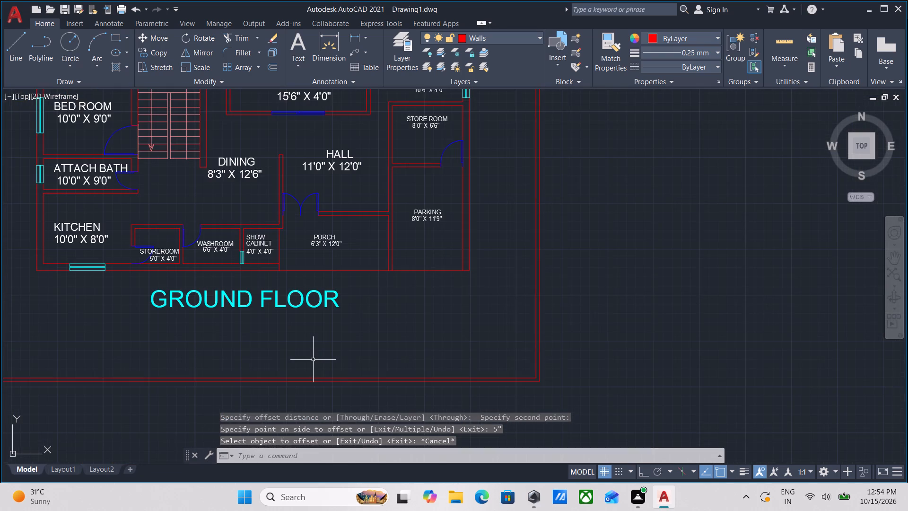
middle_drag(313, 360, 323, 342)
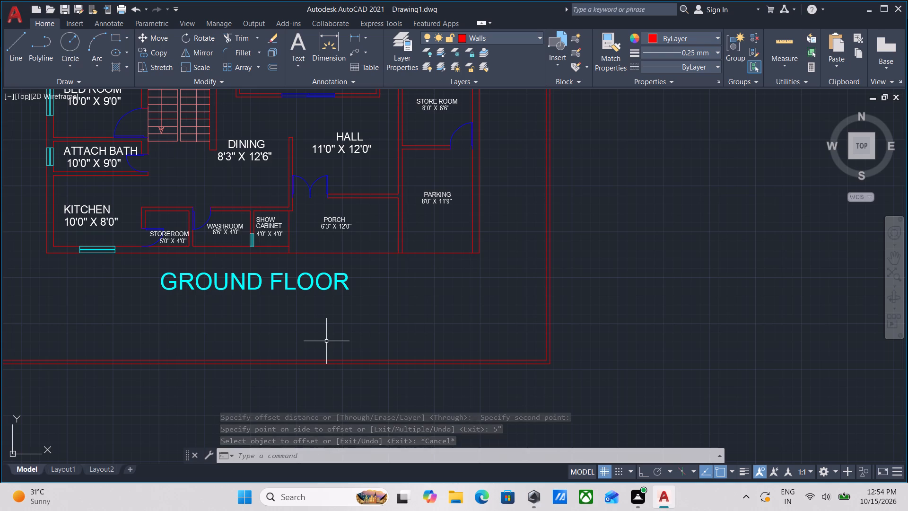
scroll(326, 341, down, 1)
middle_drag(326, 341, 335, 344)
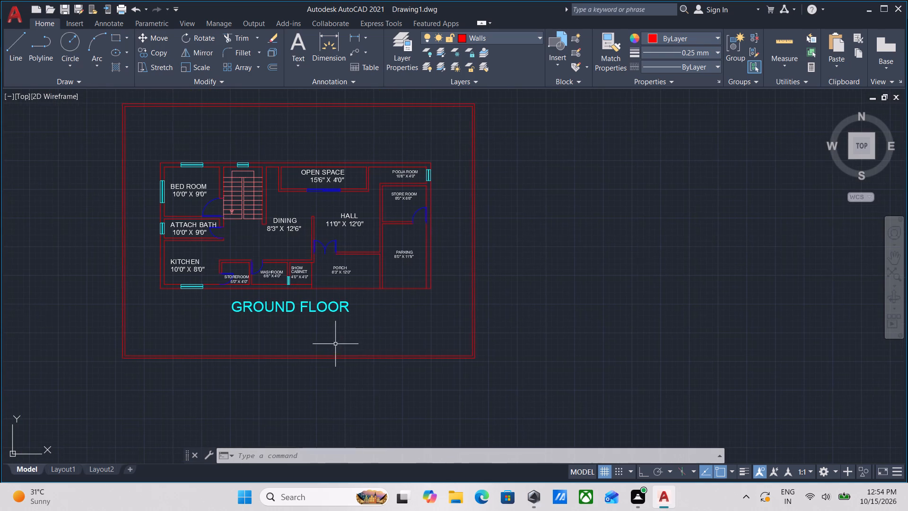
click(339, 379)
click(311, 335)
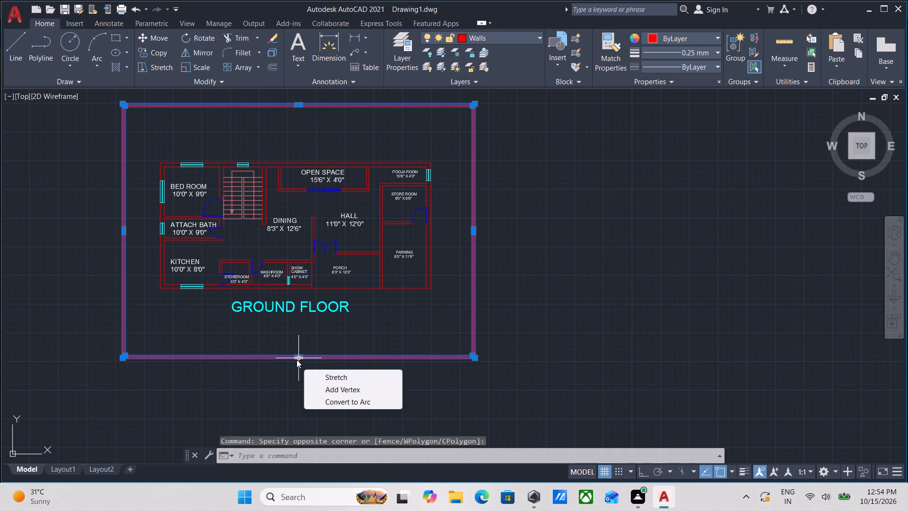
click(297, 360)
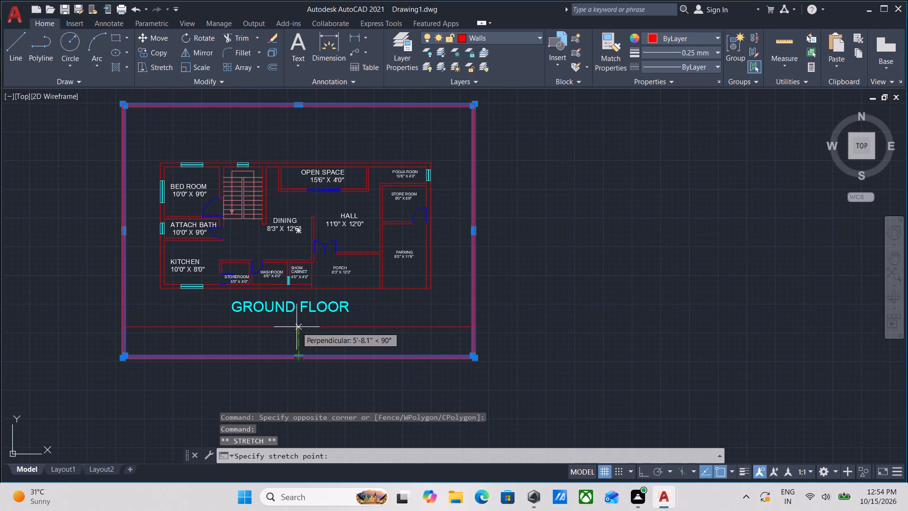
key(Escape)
Erase both boundary rectangles that enclose the new ground floor copy and its title.
drag(403, 386, 382, 366)
click(363, 339)
right_click(363, 339)
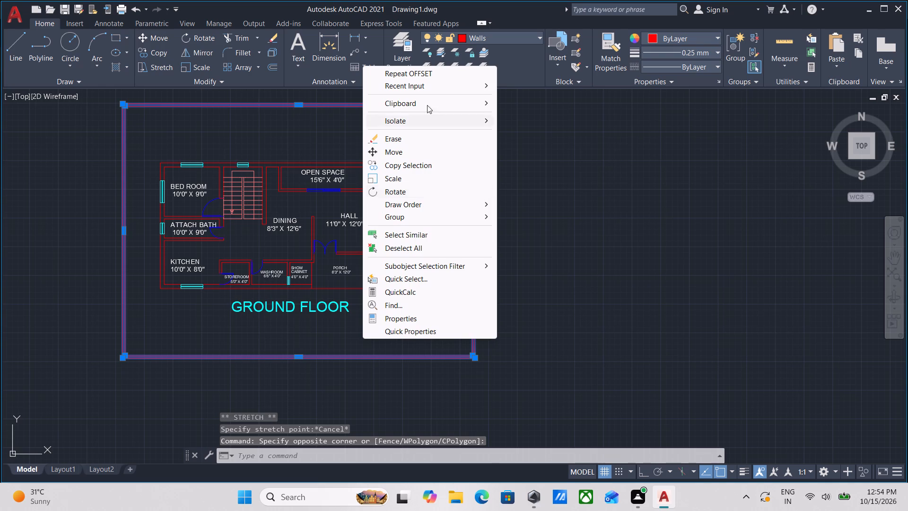
click(420, 135)
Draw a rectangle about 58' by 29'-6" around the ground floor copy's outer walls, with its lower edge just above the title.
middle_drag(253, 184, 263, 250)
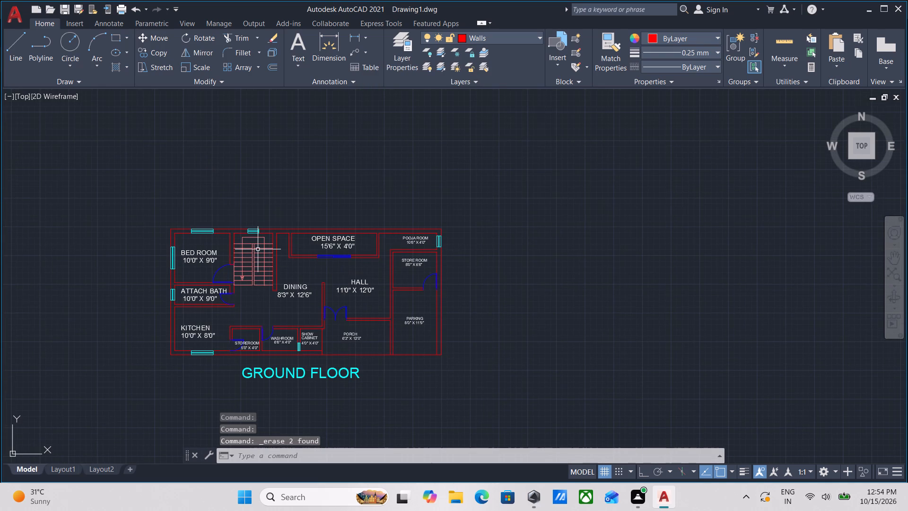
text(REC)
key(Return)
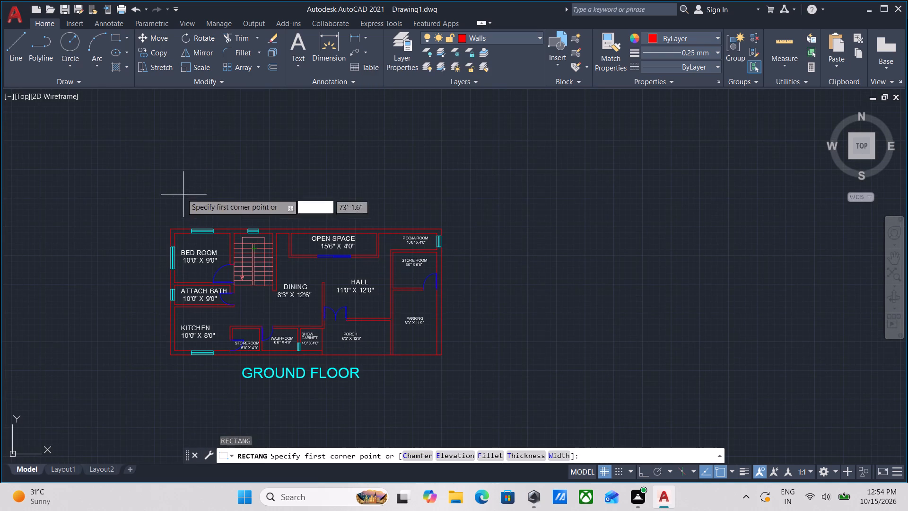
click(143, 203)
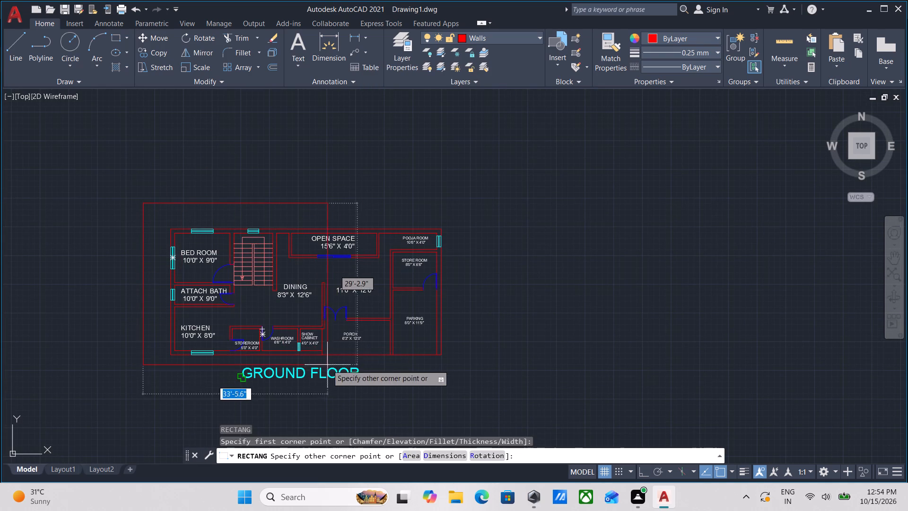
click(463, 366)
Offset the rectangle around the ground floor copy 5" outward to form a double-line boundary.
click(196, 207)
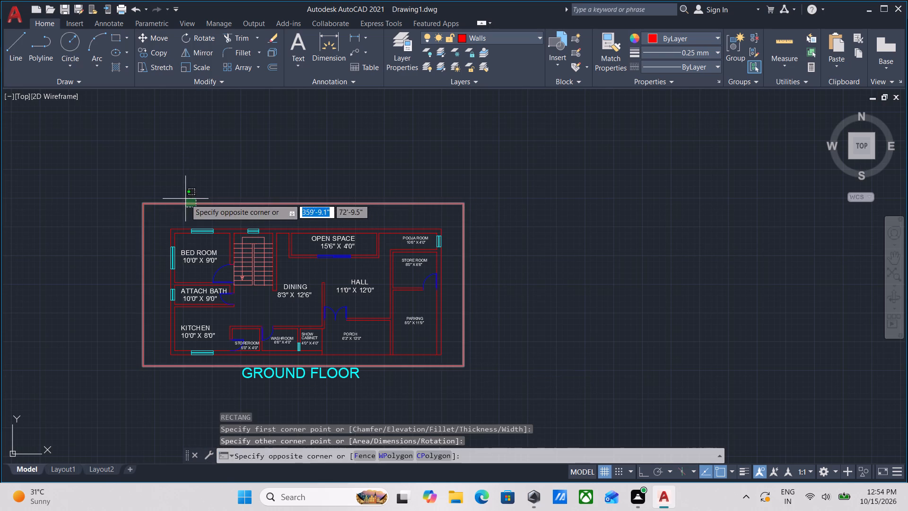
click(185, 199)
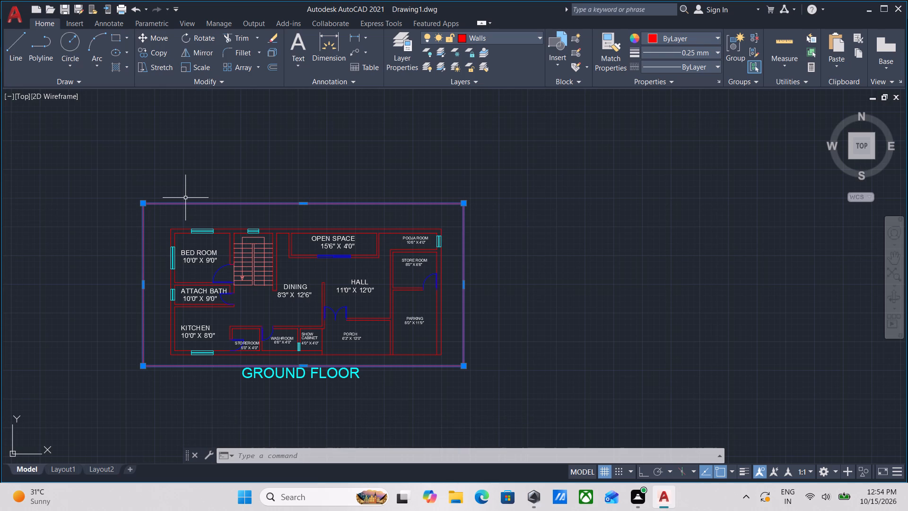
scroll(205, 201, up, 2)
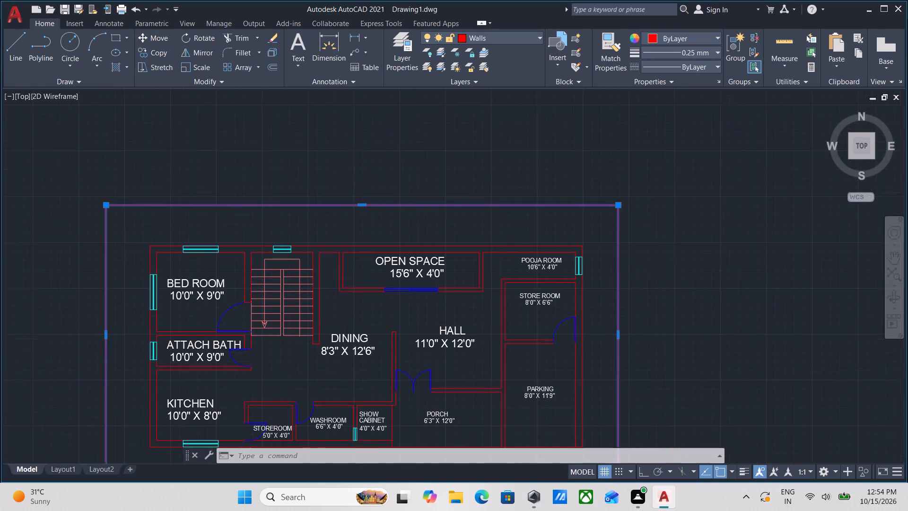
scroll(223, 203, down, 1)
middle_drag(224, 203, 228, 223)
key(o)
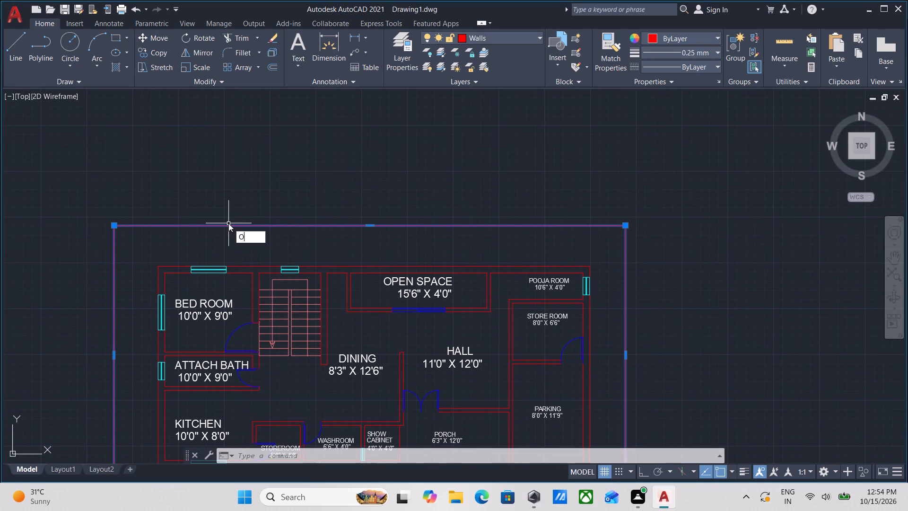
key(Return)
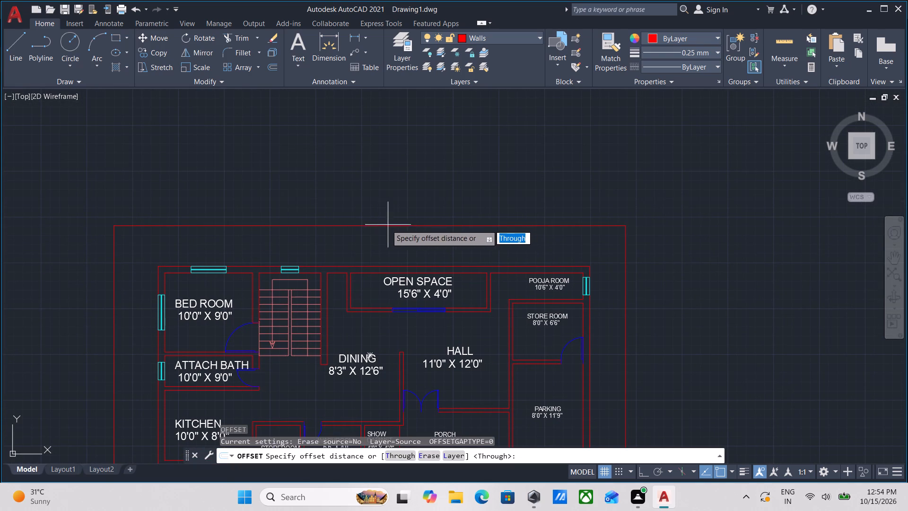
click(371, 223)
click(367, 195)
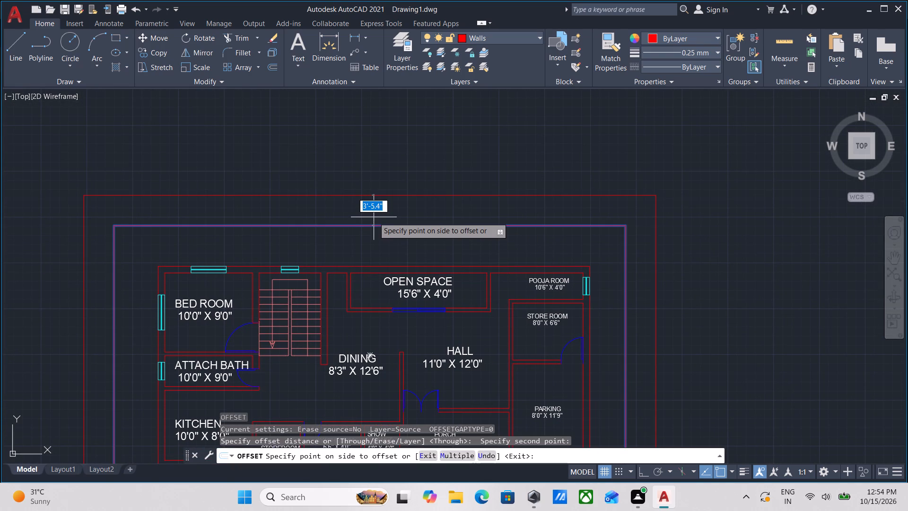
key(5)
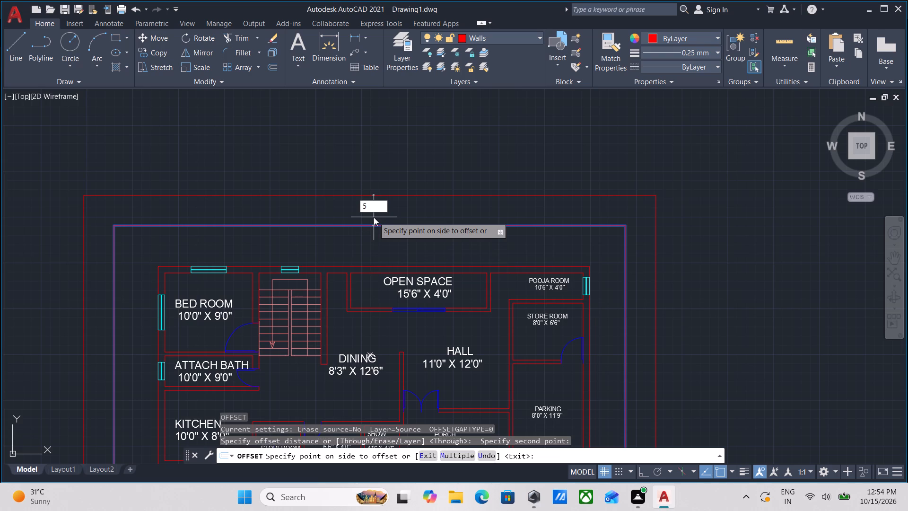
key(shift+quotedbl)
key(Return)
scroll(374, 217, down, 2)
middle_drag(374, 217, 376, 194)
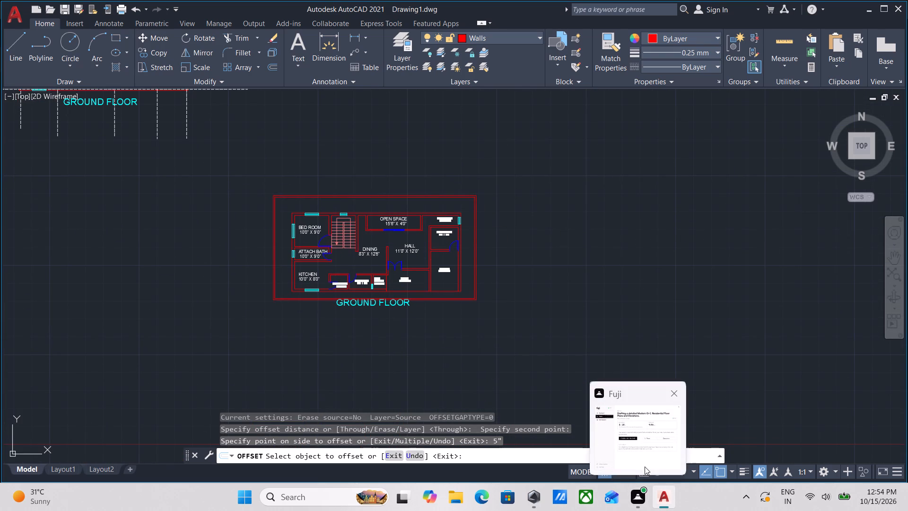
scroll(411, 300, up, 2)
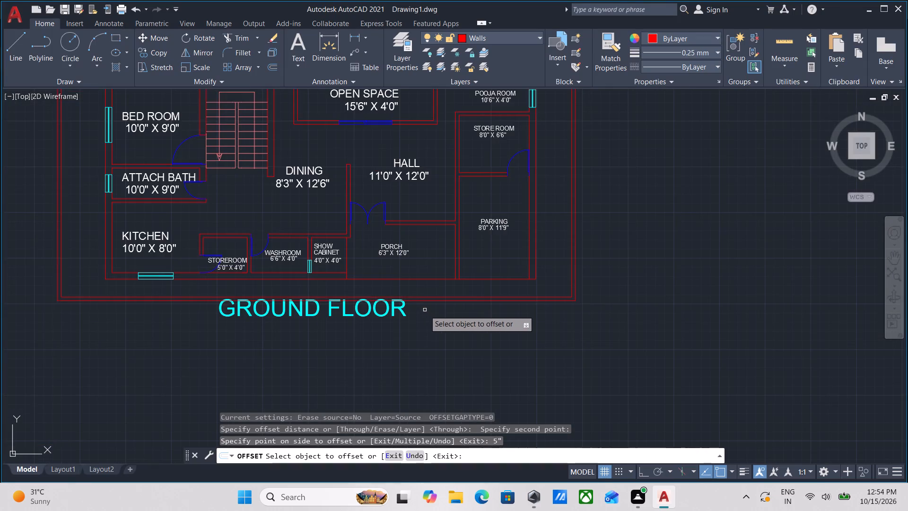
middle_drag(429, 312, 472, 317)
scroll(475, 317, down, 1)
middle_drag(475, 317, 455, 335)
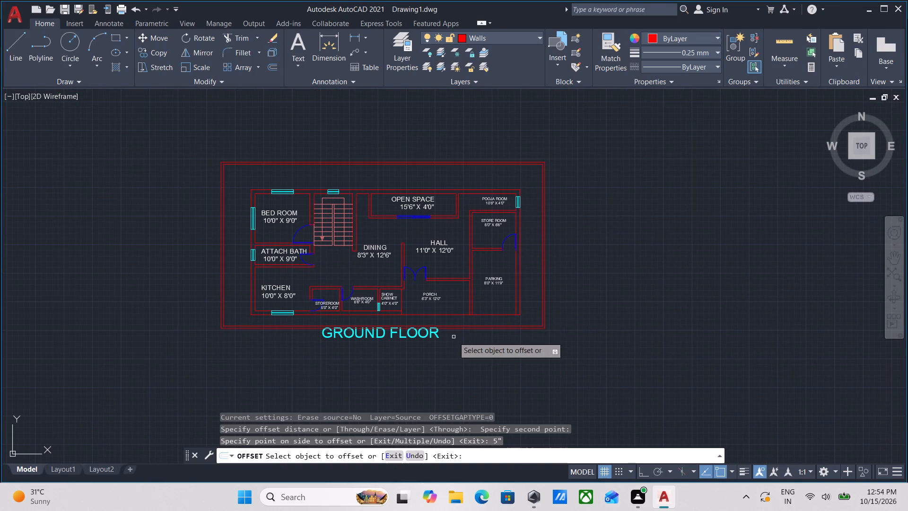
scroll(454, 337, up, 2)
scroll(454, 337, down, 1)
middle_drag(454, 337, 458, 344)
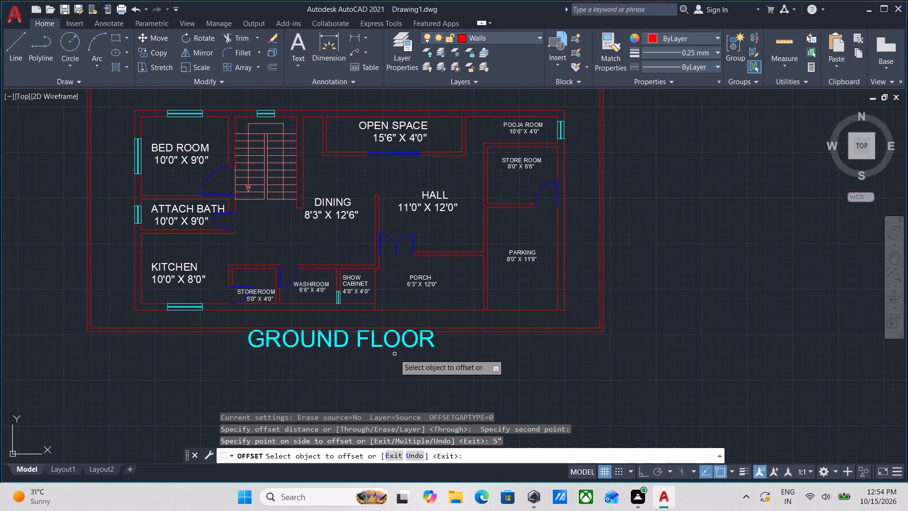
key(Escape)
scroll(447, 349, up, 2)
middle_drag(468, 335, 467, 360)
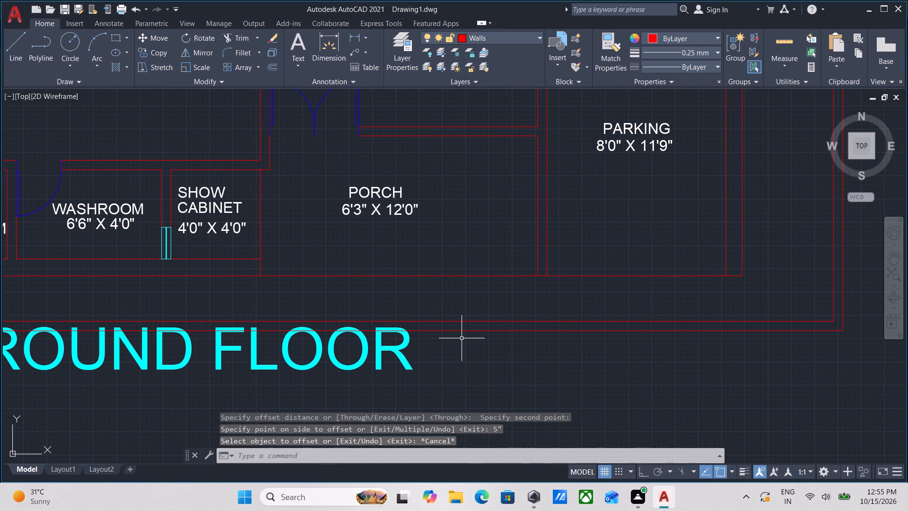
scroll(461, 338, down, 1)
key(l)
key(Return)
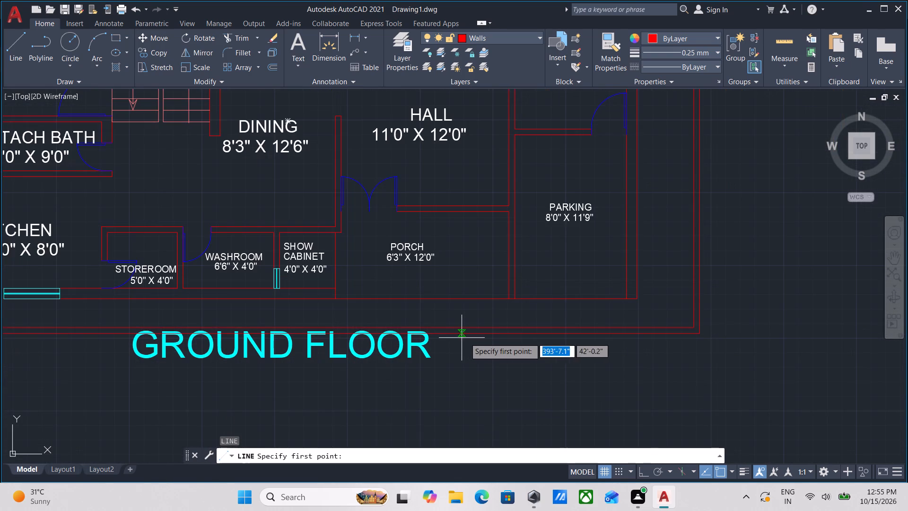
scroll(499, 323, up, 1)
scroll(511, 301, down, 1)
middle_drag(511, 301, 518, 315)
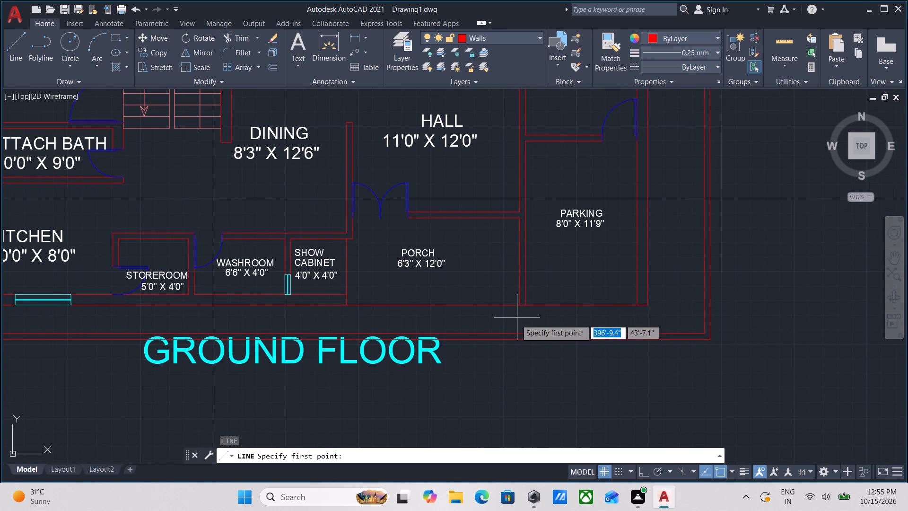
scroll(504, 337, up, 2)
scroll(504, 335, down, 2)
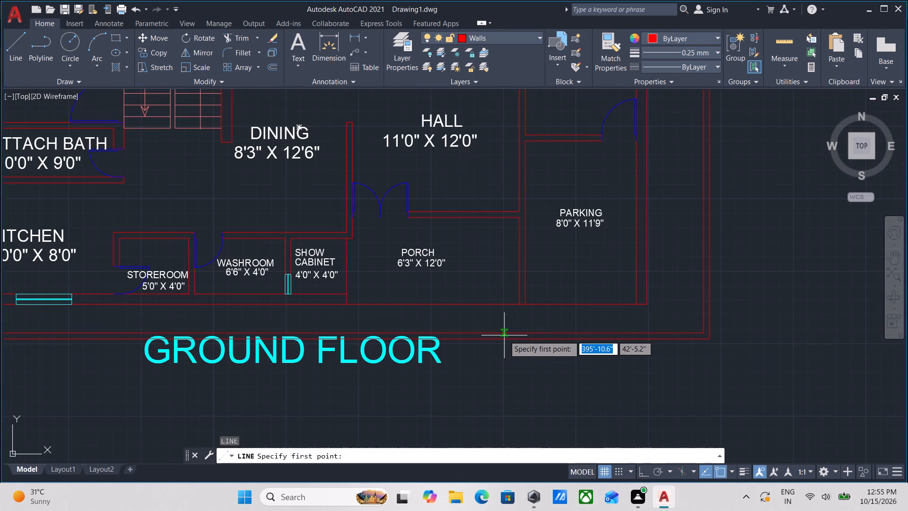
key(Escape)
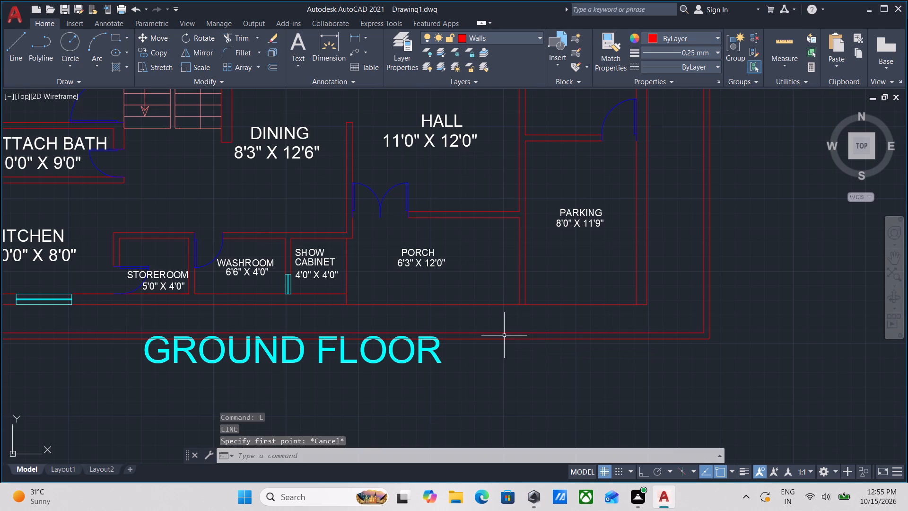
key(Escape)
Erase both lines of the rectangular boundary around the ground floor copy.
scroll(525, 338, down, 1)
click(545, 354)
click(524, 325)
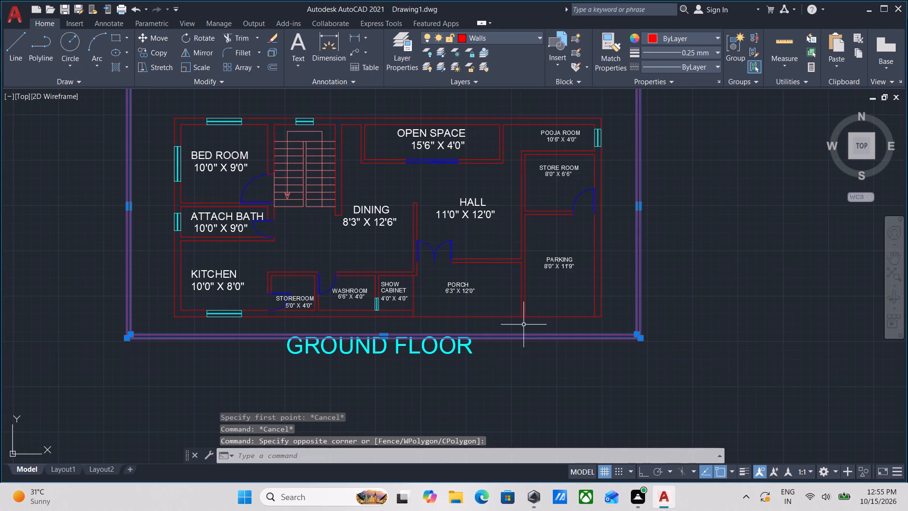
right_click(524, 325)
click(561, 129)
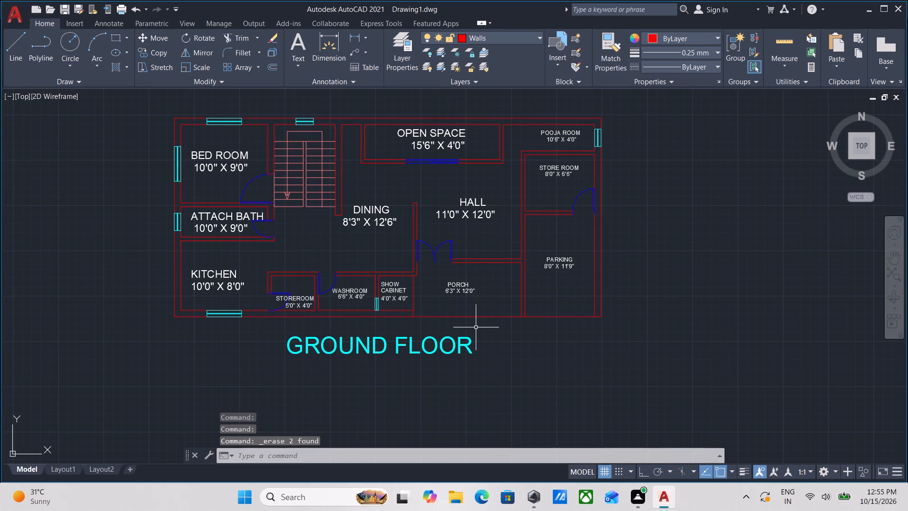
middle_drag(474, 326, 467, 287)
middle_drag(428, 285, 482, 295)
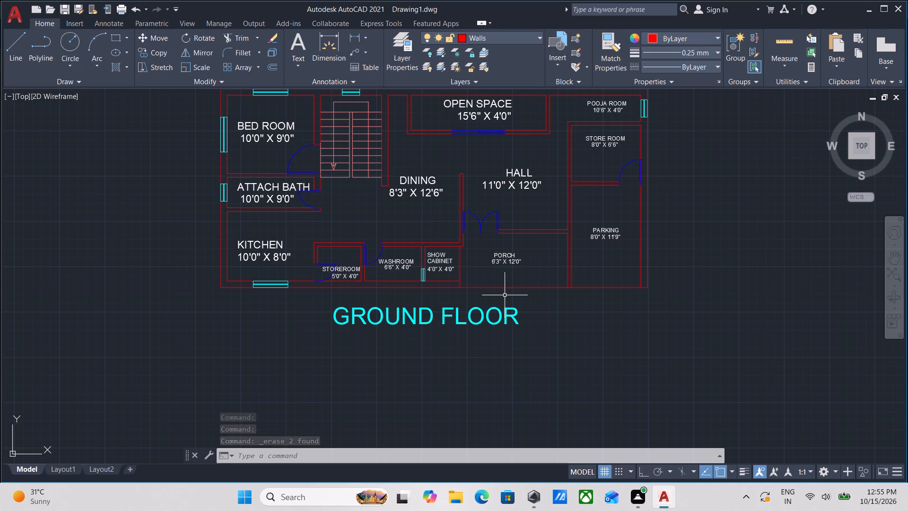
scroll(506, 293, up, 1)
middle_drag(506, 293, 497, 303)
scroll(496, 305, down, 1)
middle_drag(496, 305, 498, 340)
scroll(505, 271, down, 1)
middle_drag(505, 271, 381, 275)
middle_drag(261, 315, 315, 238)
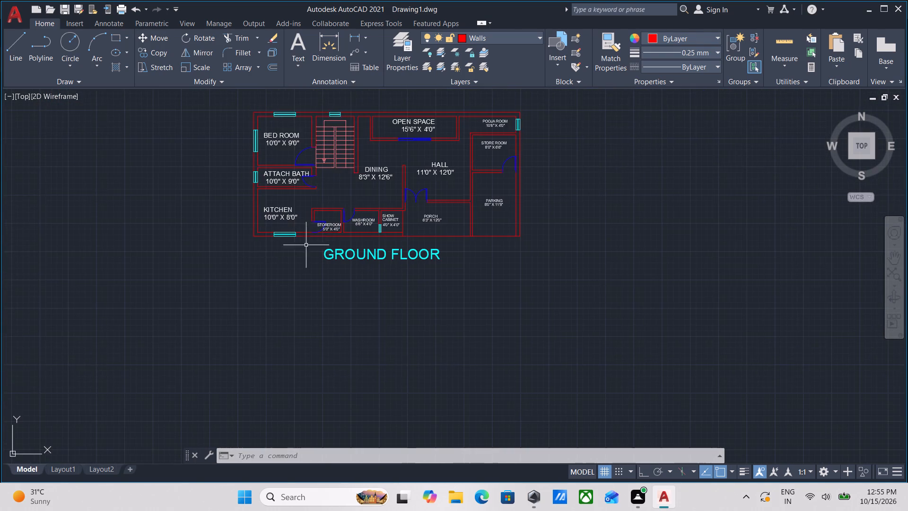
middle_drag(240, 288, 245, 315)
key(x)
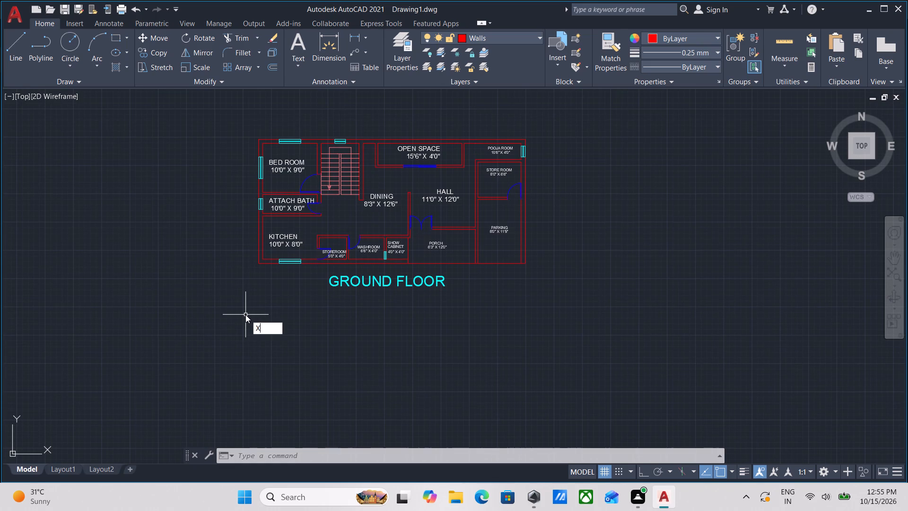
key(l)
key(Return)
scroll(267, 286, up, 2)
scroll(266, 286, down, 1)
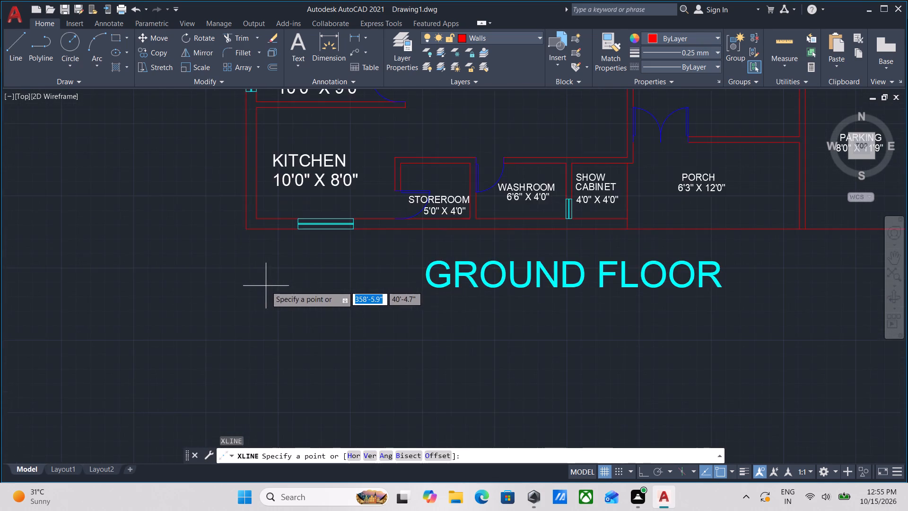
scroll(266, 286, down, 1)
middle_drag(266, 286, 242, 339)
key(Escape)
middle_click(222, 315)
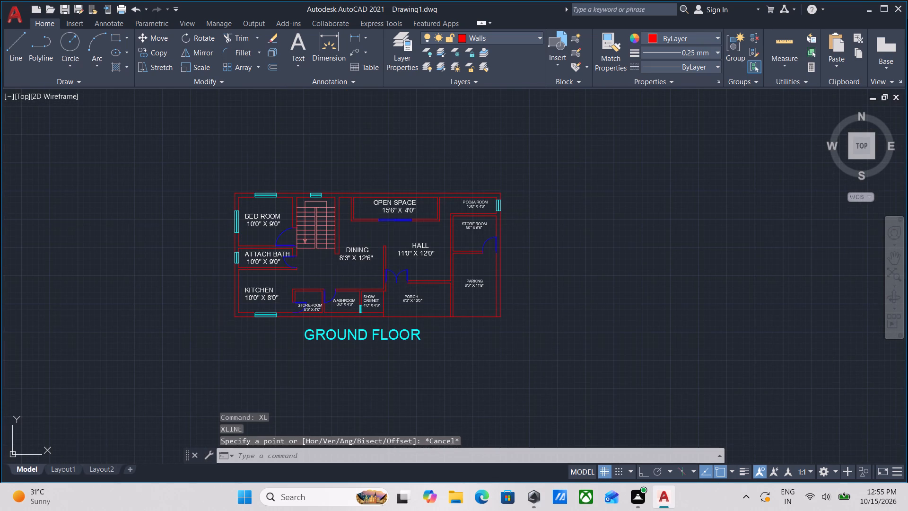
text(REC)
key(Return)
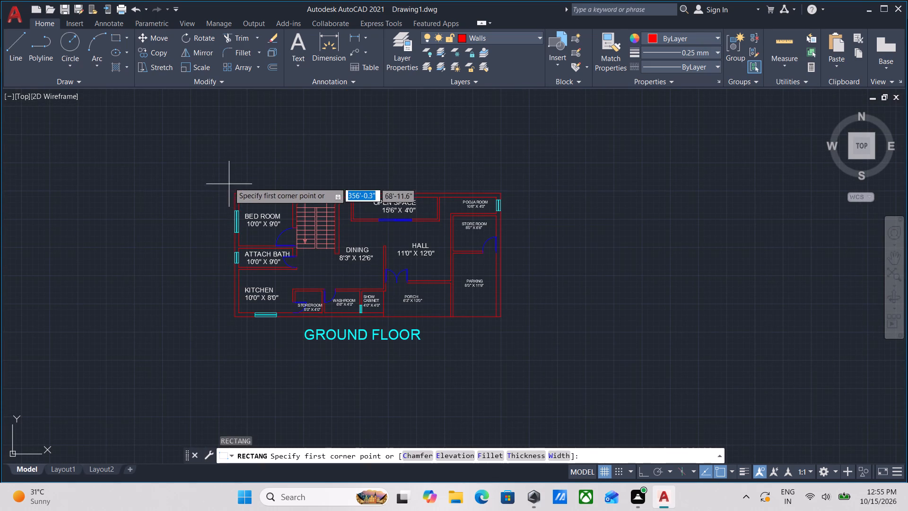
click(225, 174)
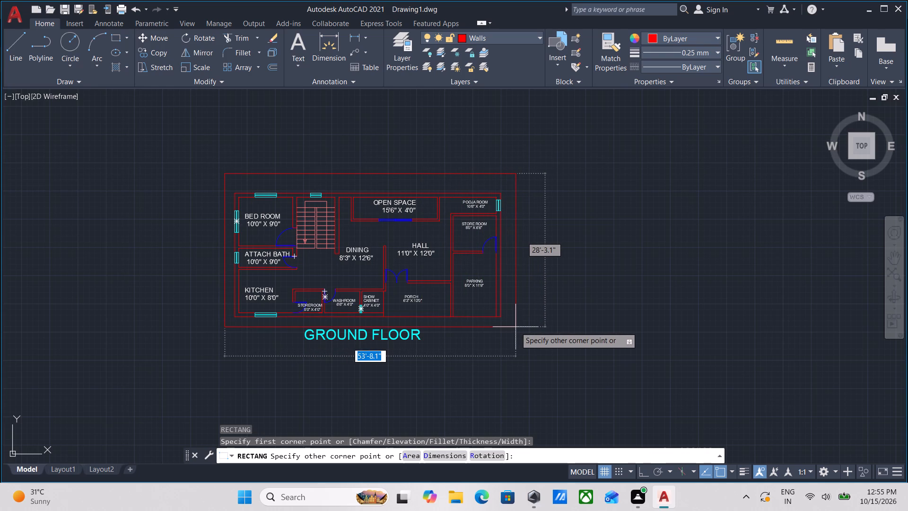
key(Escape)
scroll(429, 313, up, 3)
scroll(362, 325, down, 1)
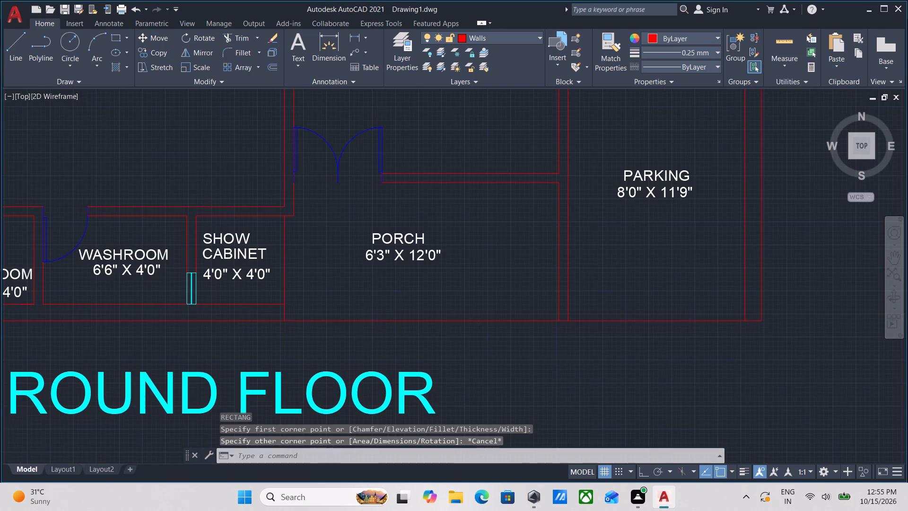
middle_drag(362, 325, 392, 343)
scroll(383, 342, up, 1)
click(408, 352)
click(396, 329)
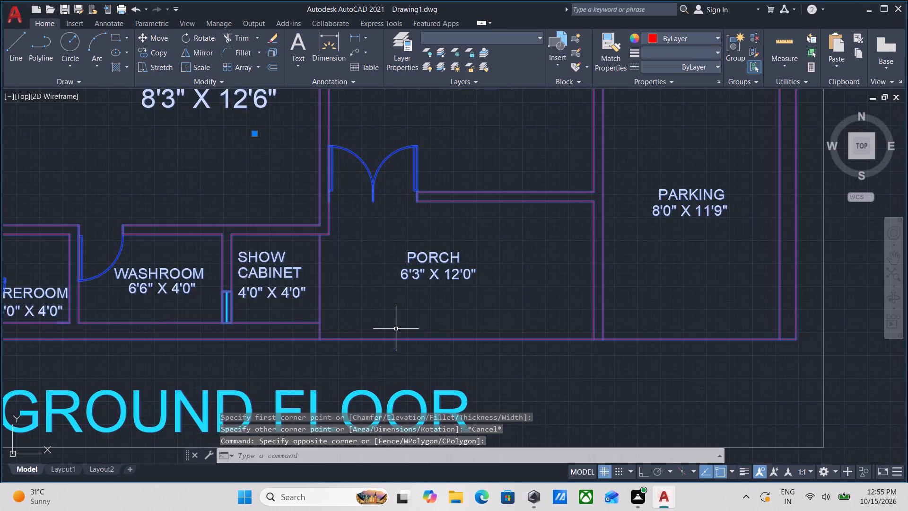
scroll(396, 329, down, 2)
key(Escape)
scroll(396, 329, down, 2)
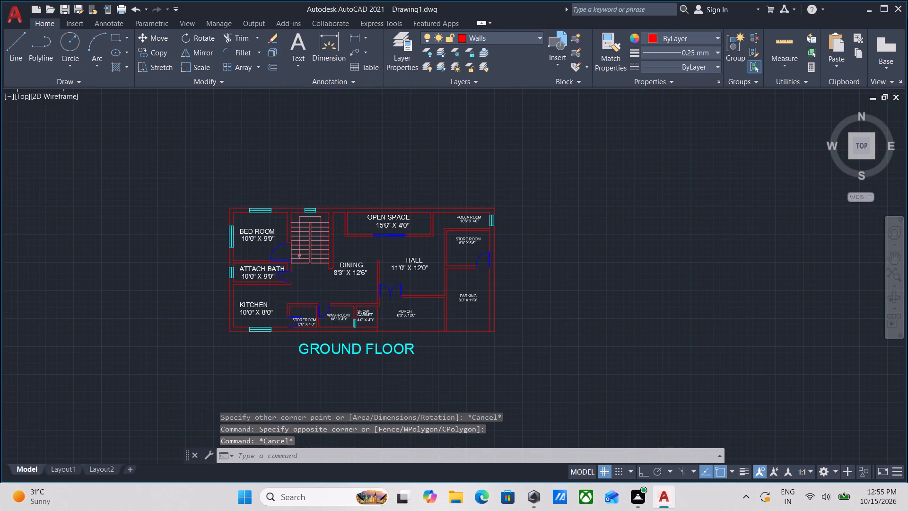
Draw a vertical construction line through the lower-left outer wall corner of the ground floor copy.
scroll(396, 329, up, 2)
scroll(370, 278, up, 2)
scroll(370, 278, down, 2)
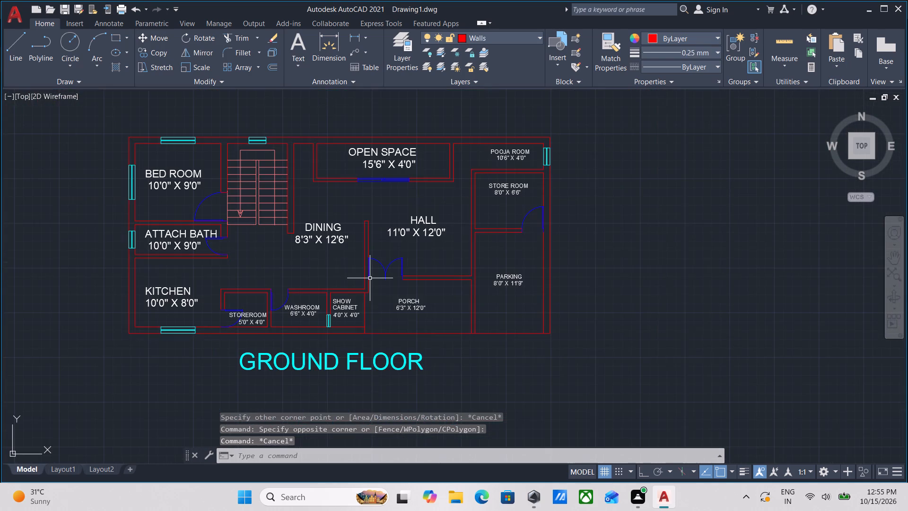
scroll(370, 278, down, 1)
middle_drag(302, 334, 309, 313)
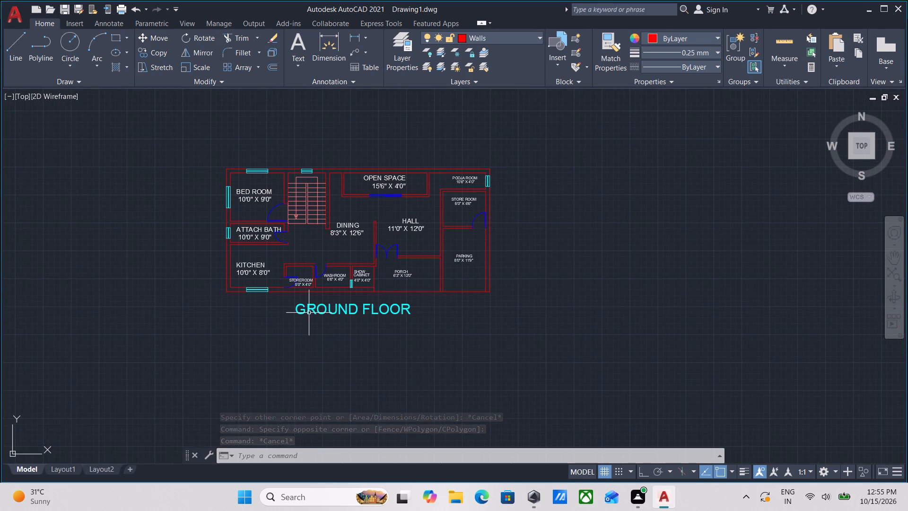
text(XL)
key(Return)
scroll(286, 313, up, 2)
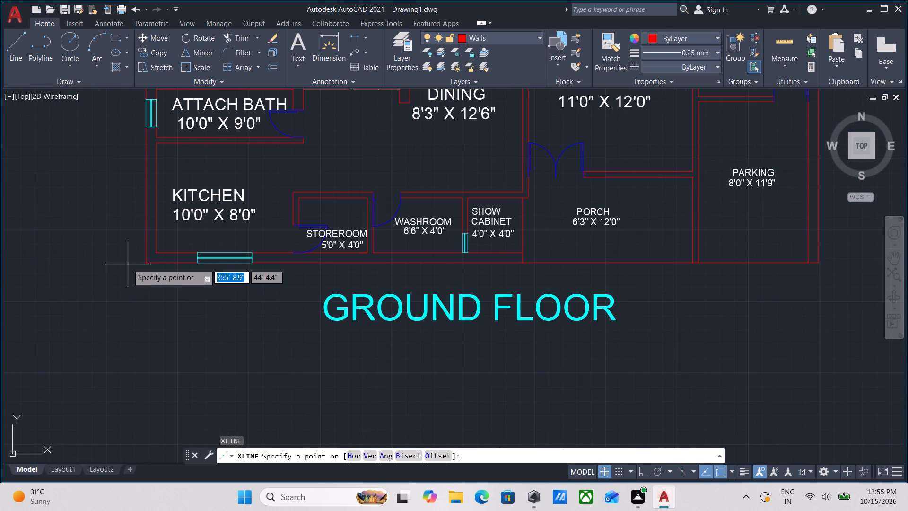
click(148, 263)
middle_drag(147, 306, 153, 240)
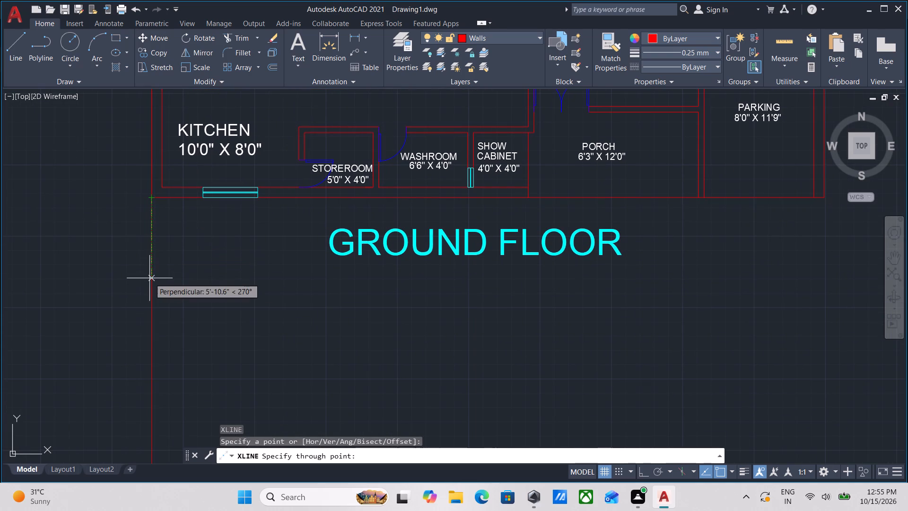
key(F8)
click(132, 300)
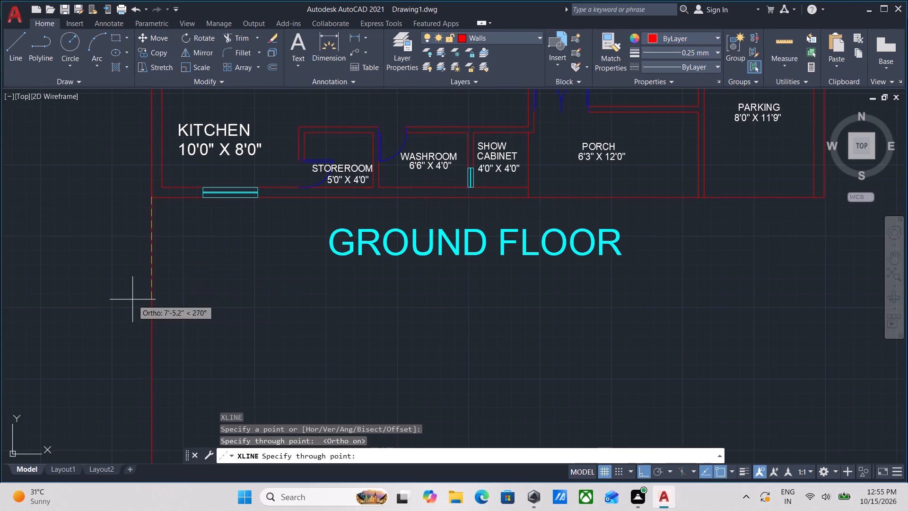
scroll(132, 300, down, 3)
key(Escape)
Move the vertical construction line at the plan's left edge to the GRID LINES layer.
middle_drag(162, 297, 256, 244)
click(244, 288)
click(221, 280)
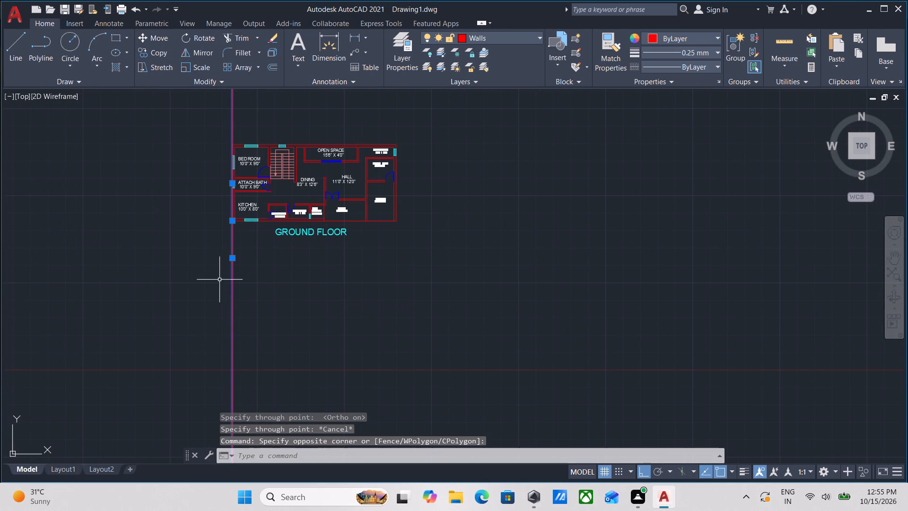
click(500, 36)
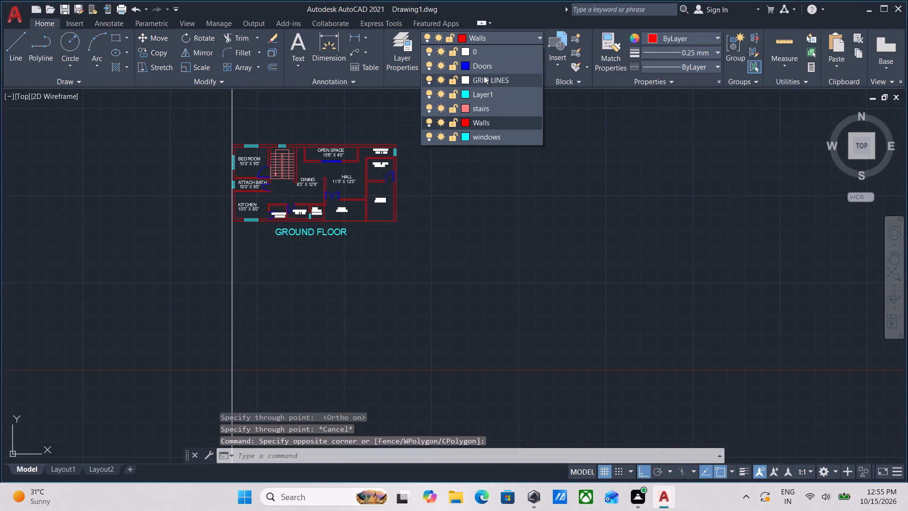
click(484, 76)
scroll(436, 211, down, 2)
middle_click(437, 200)
scroll(417, 220, up, 3)
key(Escape)
middle_drag(417, 220, 417, 228)
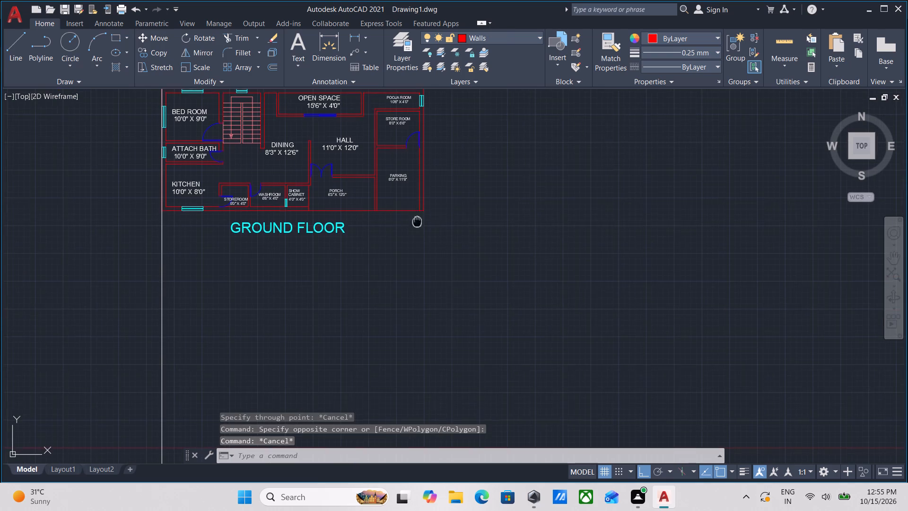
middle_drag(417, 228, 415, 243)
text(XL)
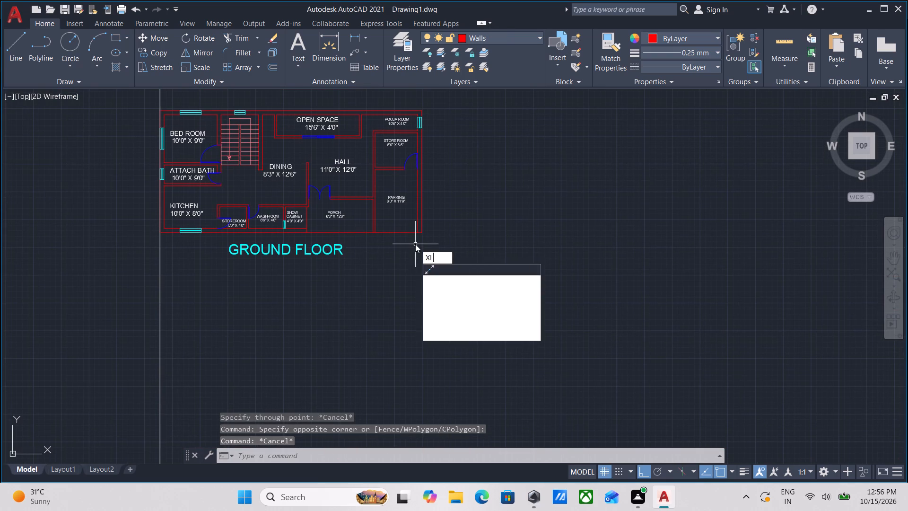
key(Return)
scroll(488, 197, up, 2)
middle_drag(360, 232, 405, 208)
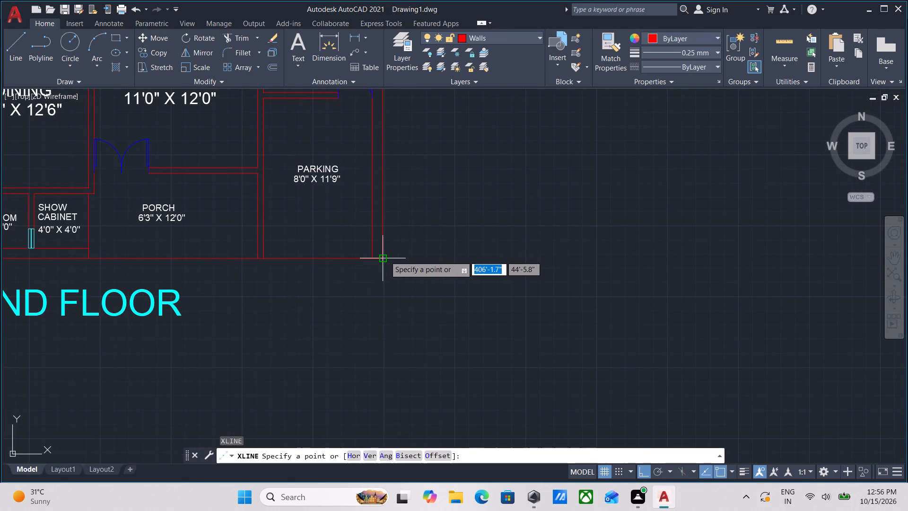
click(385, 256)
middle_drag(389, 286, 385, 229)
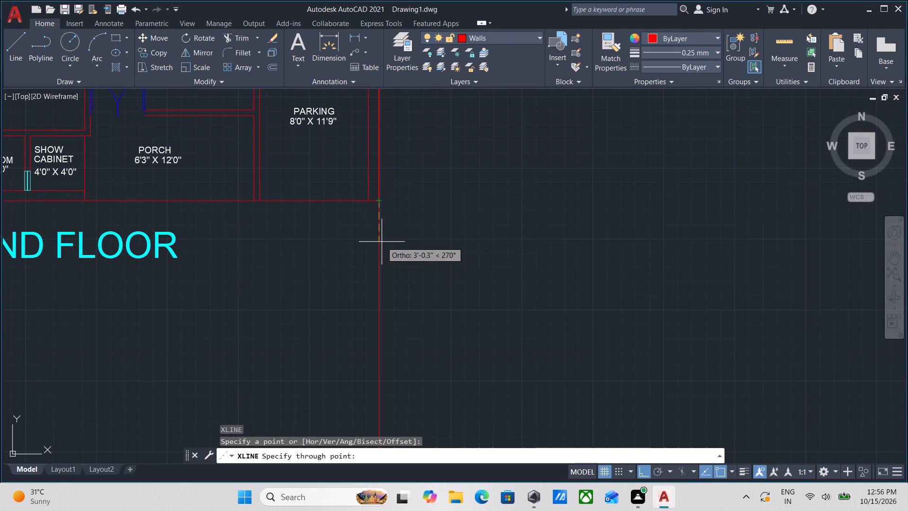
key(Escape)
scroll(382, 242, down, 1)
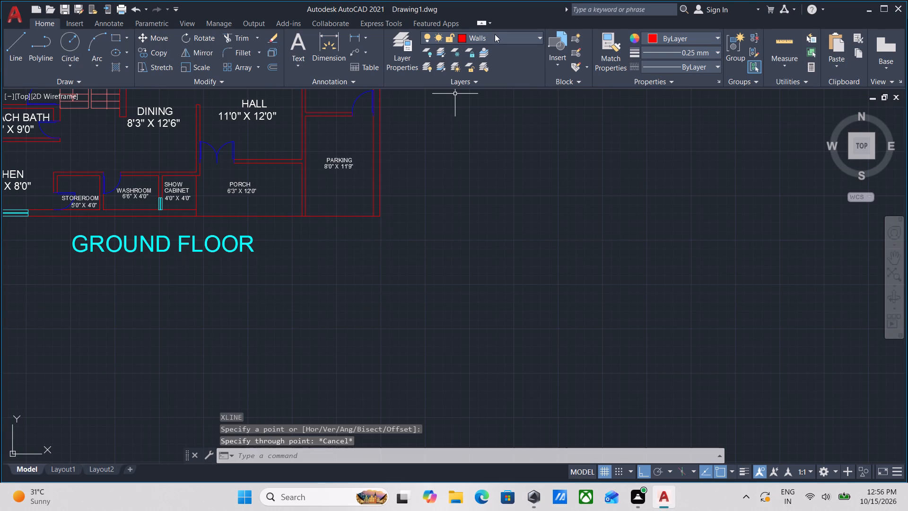
Make GRID LINES the current layer and draw a vertical construction line through the plan's lower-right outer wall corner.
click(495, 34)
click(479, 81)
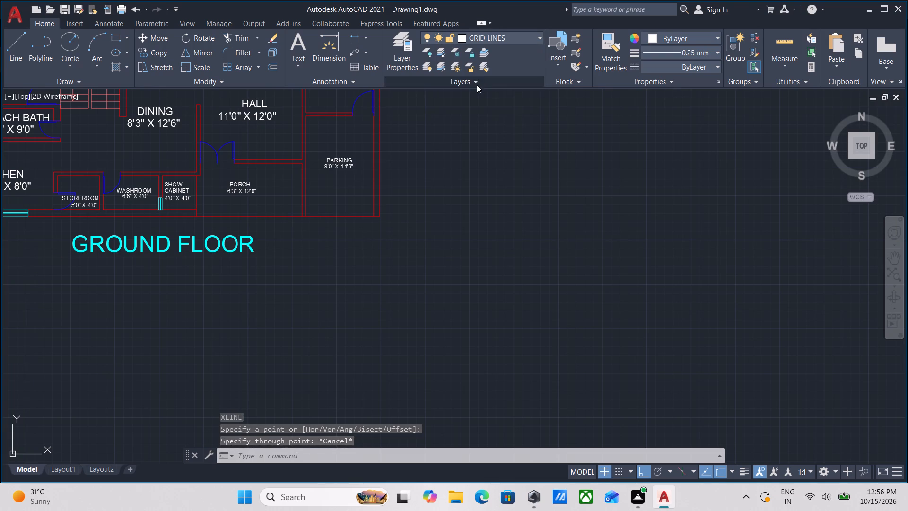
scroll(459, 126, down, 2)
middle_drag(455, 168, 457, 229)
scroll(449, 217, up, 1)
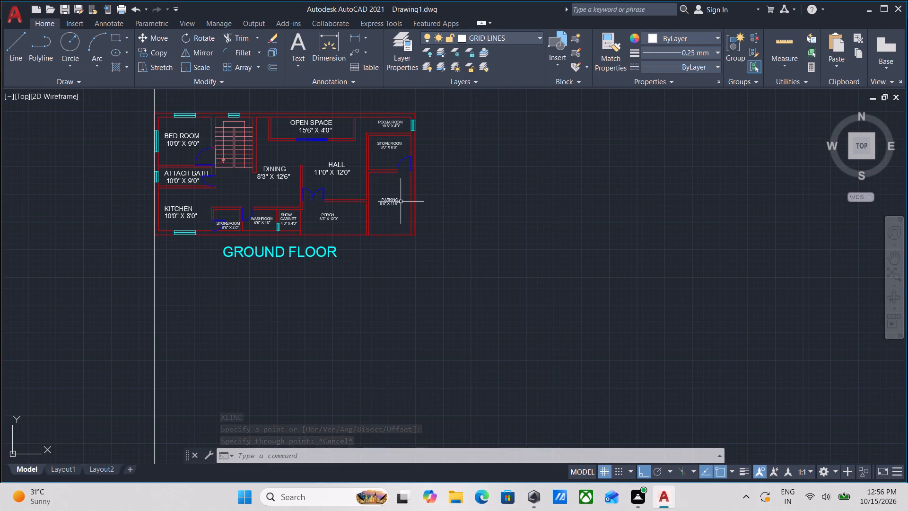
text(XL)
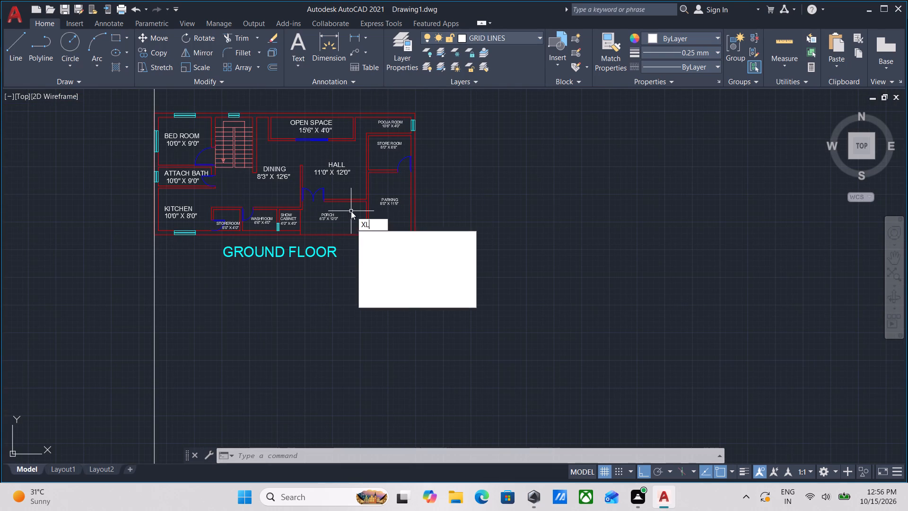
key(Return)
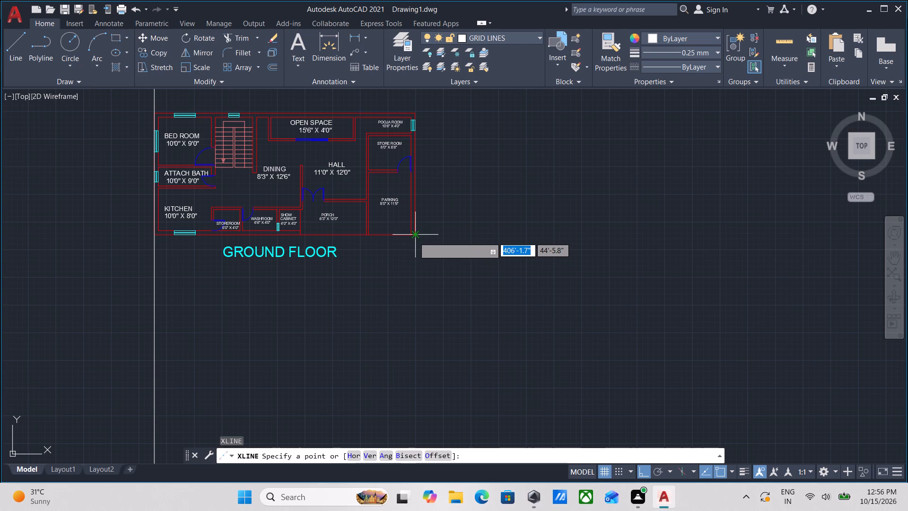
scroll(412, 240, up, 2)
click(417, 222)
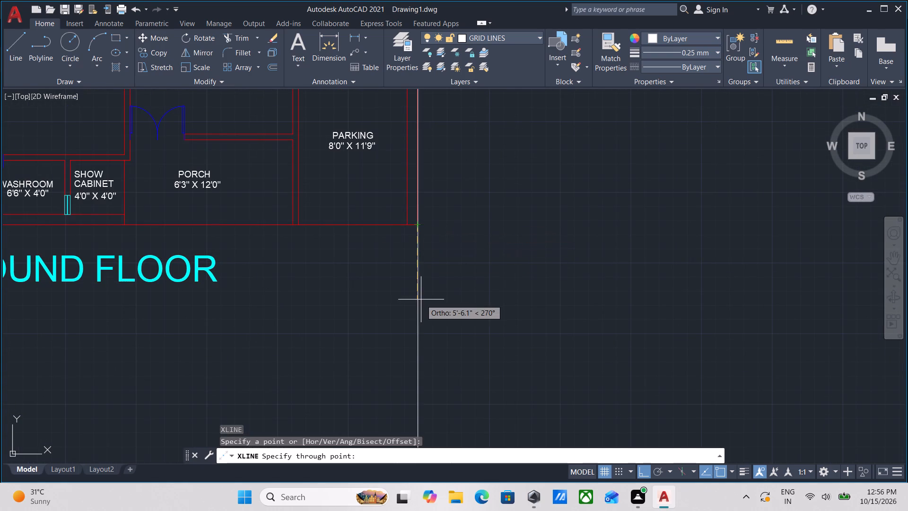
middle_drag(421, 299, 436, 211)
scroll(429, 269, down, 1)
middle_drag(429, 269, 436, 213)
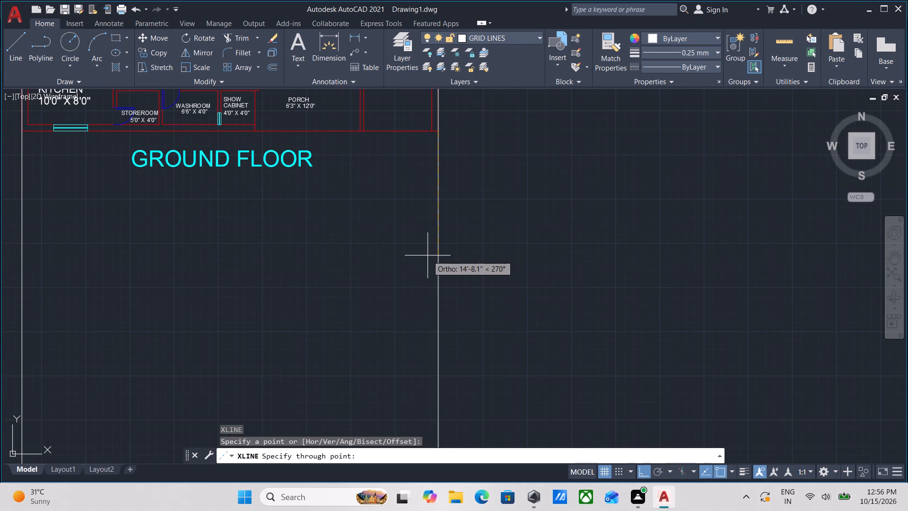
click(428, 255)
key(Escape)
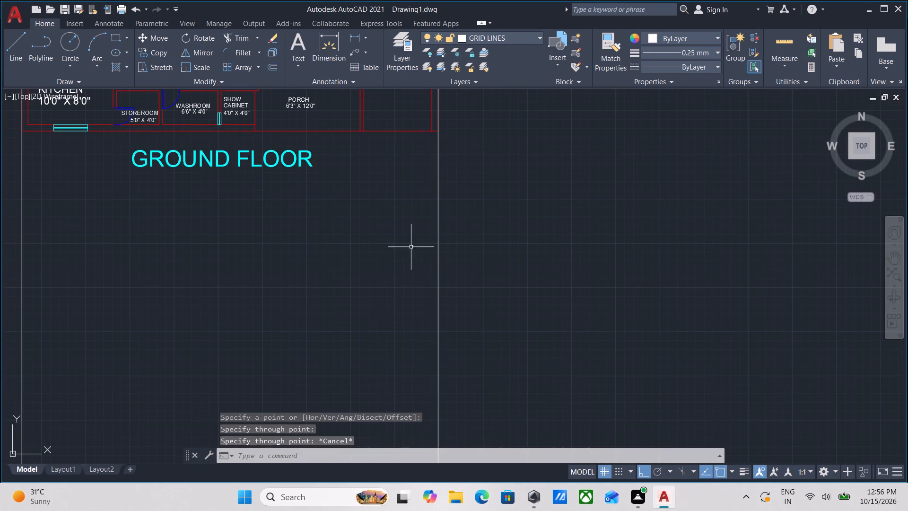
Ungroup the ground floor copy so its walls and title are separate objects.
scroll(402, 245, down, 1)
scroll(386, 197, up, 1)
middle_drag(386, 197, 392, 232)
scroll(392, 232, down, 1)
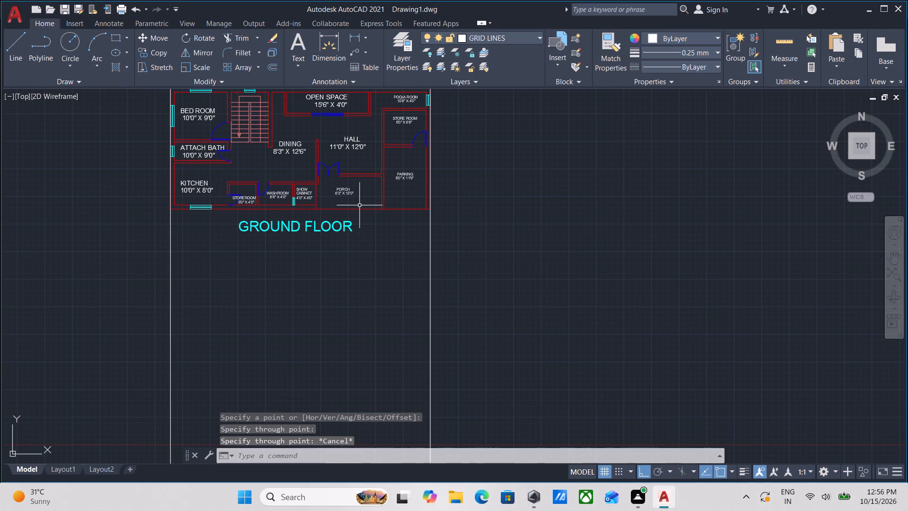
scroll(359, 205, up, 2)
scroll(359, 205, down, 1)
scroll(345, 209, up, 1)
click(332, 220)
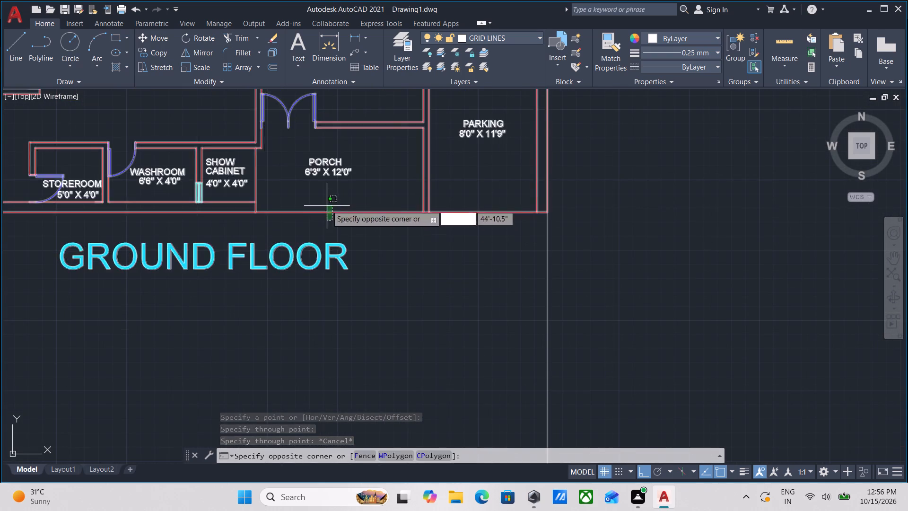
click(326, 205)
scroll(326, 205, down, 1)
middle_drag(326, 205, 366, 244)
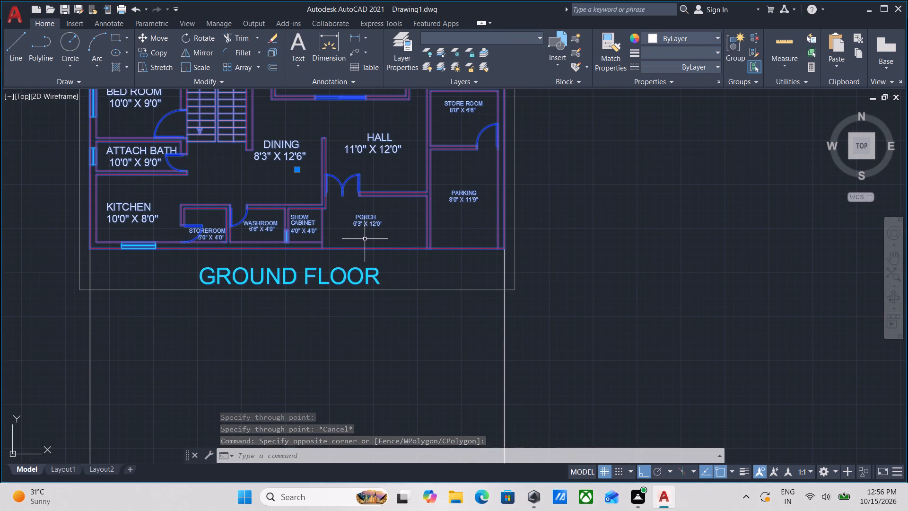
key(u)
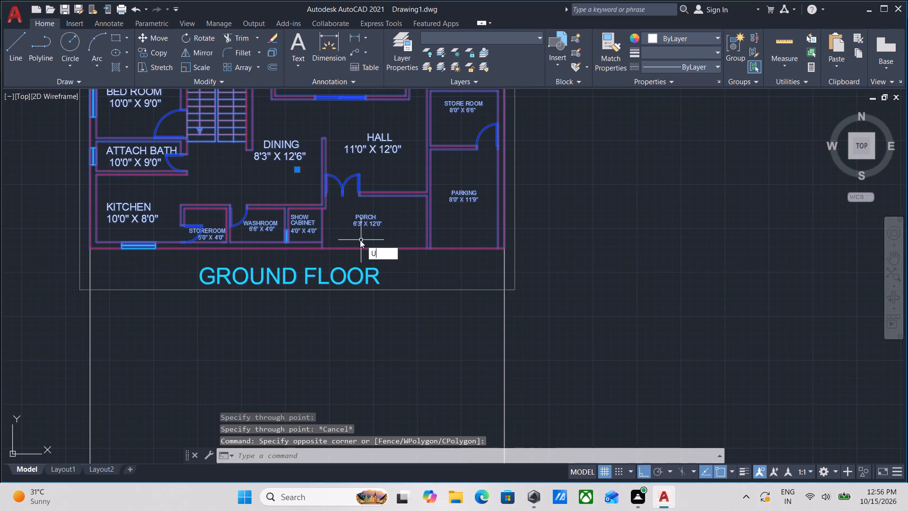
key(n)
key(g)
key(Return)
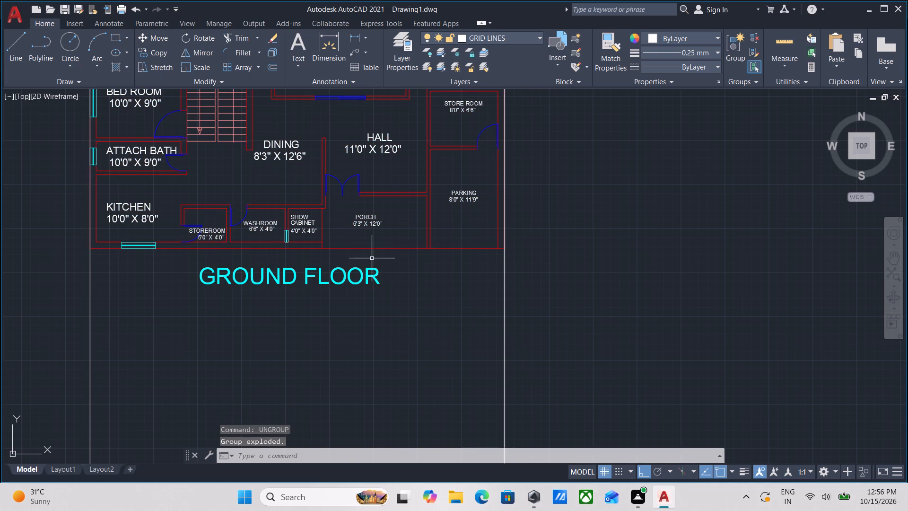
Join the two collinear segments of the plan's bottom outer wall line into one line.
click(372, 258)
click(365, 245)
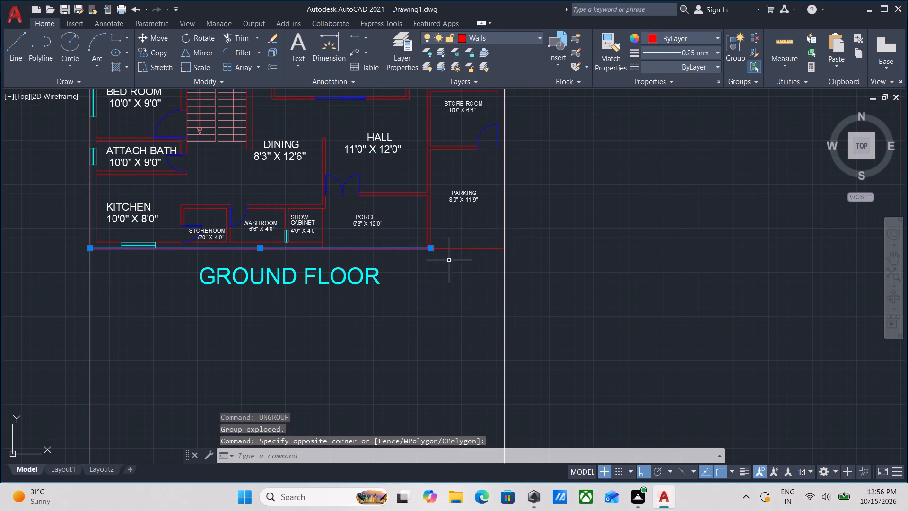
click(451, 260)
click(444, 239)
middle_drag(444, 256, 440, 250)
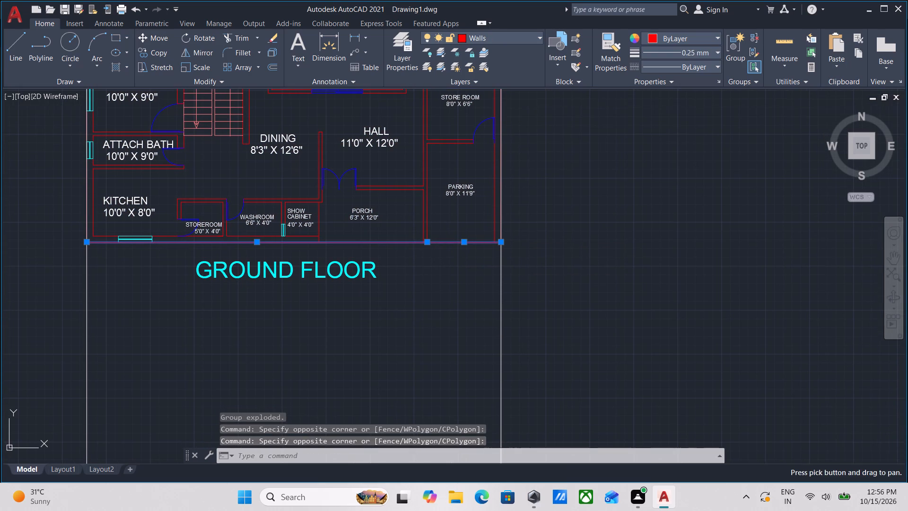
text(JOIN)
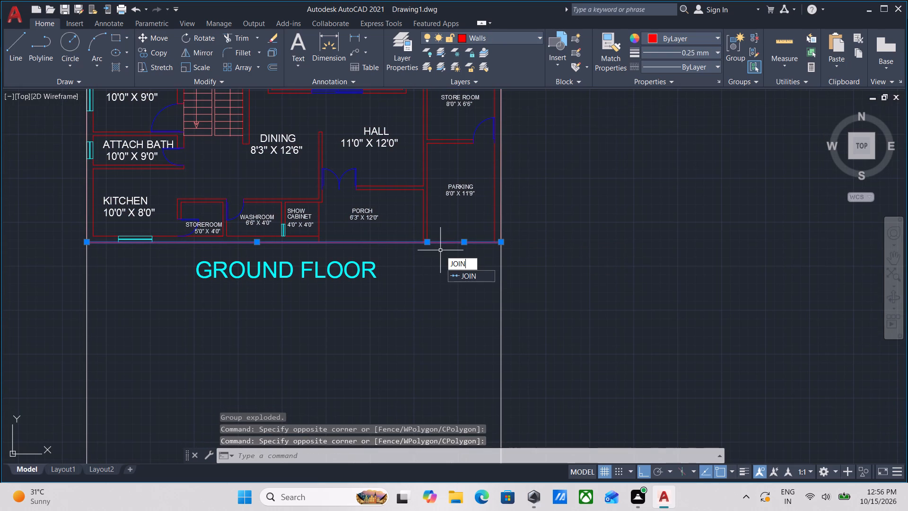
key(Return)
Offset the joined bottom outer wall line 4' downward, toward the GROUND FLOOR title.
scroll(440, 251, up, 1)
click(396, 246)
click(374, 228)
middle_drag(377, 231, 410, 252)
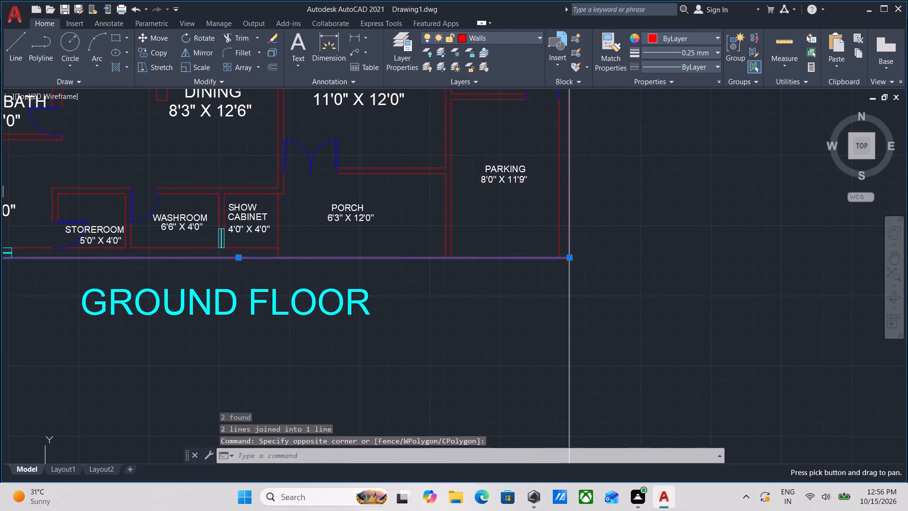
key(o)
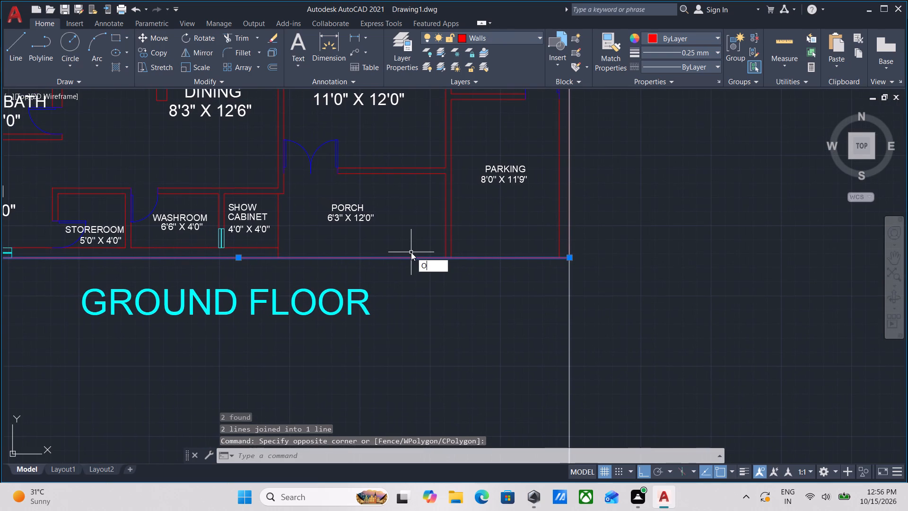
key(Return)
click(387, 256)
click(384, 310)
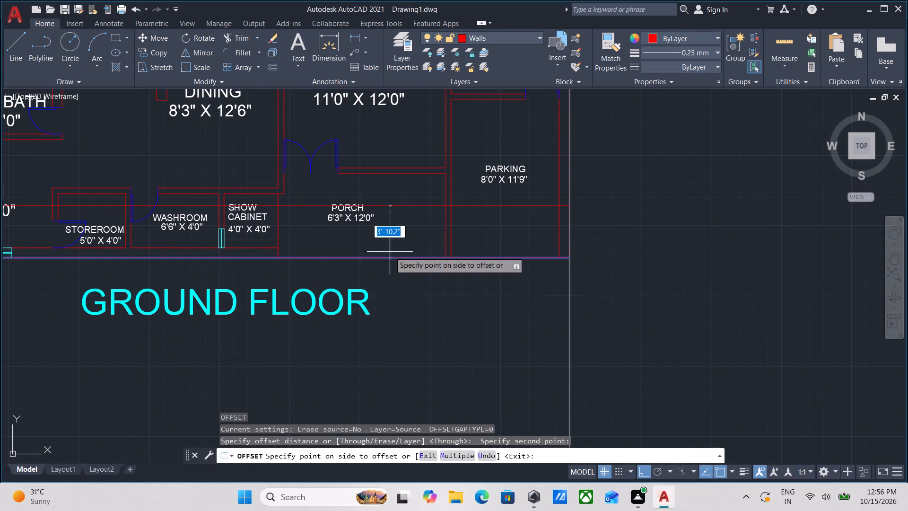
middle_drag(390, 290, 420, 252)
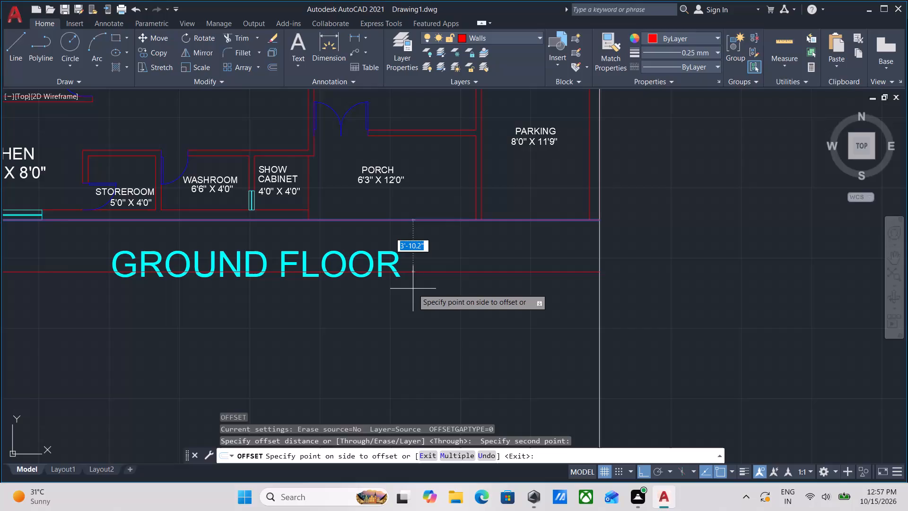
text(4')
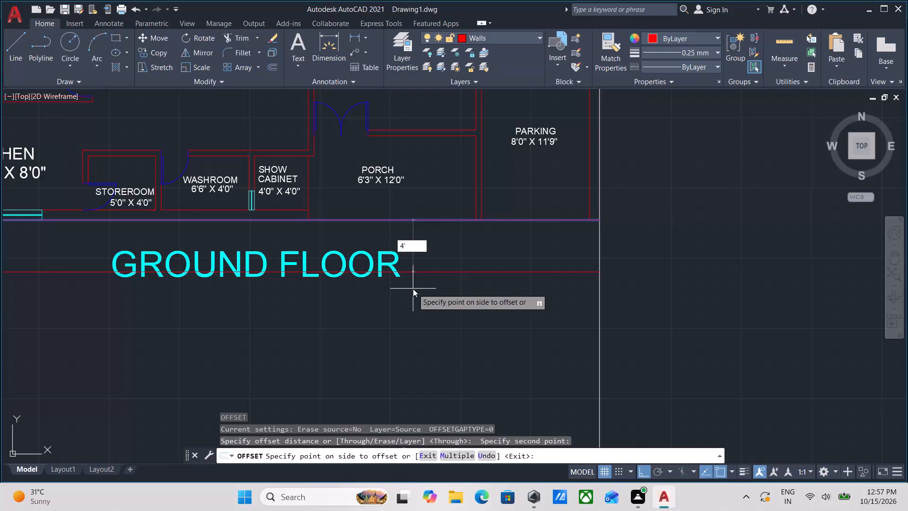
key(Return)
Offset the new line below the plan another 5" downward to form a double-line wall.
middle_drag(428, 276, 429, 254)
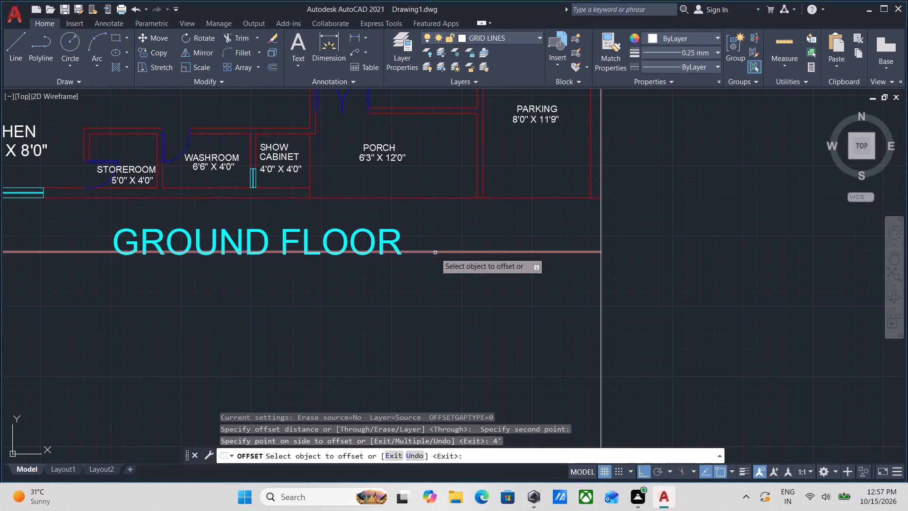
click(435, 253)
middle_drag(435, 283, 487, 255)
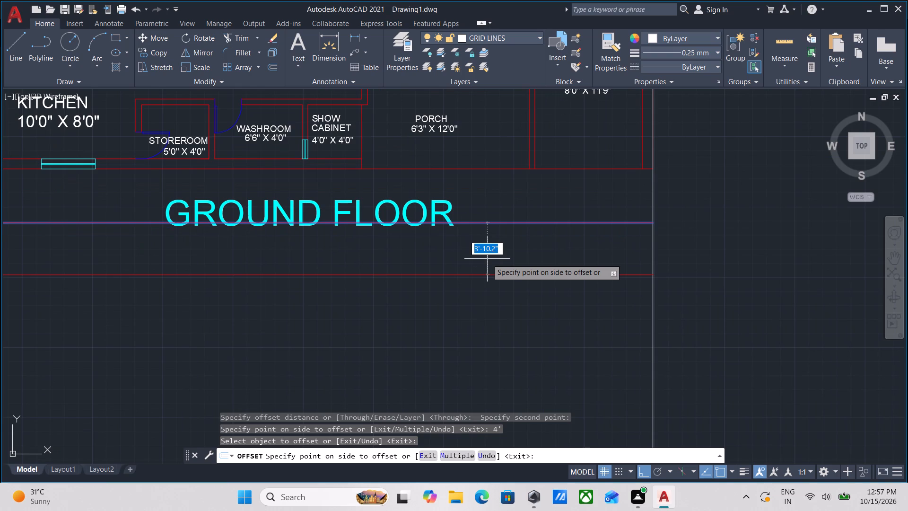
key(5)
key(shift+quotedbl)
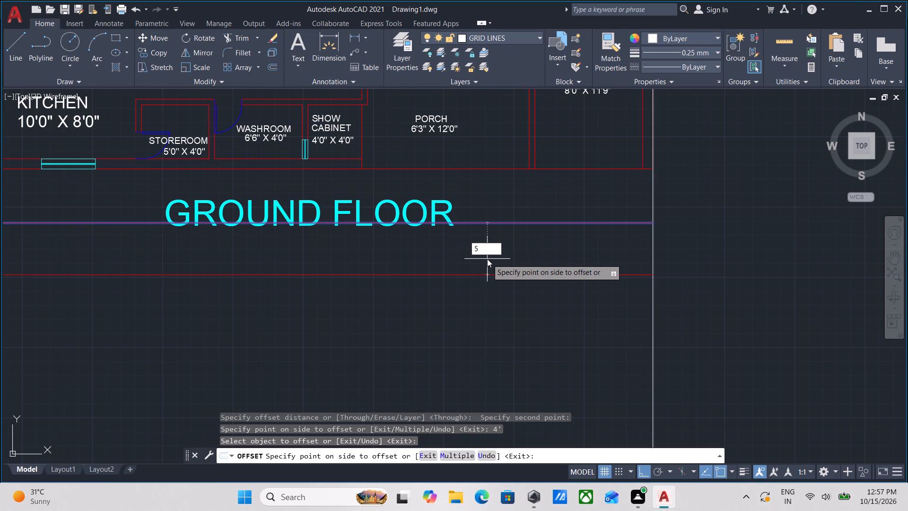
key(Return)
key(Escape)
Move the GROUND FLOOR title straight down so it sits clear below the two offset wall lines.
scroll(463, 226, up, 2)
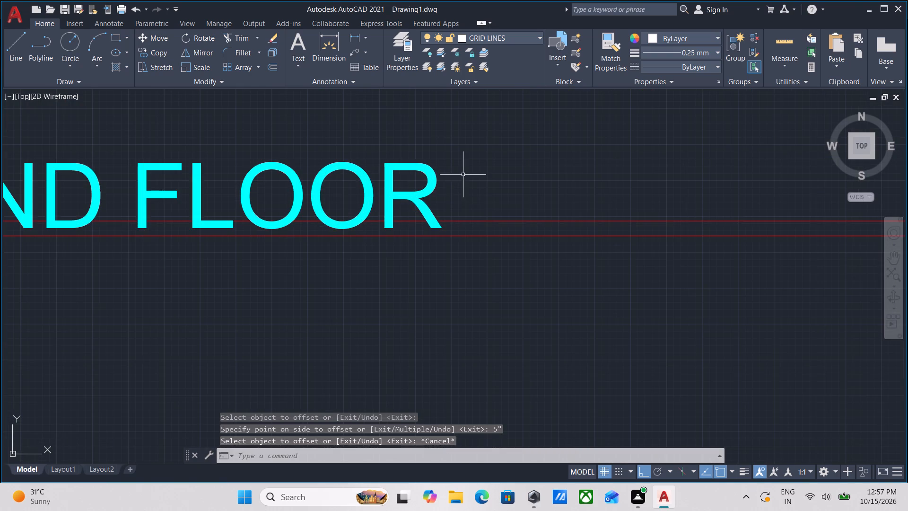
drag(463, 173, 434, 177)
click(358, 191)
scroll(358, 191, down, 2)
middle_drag(359, 191, 481, 194)
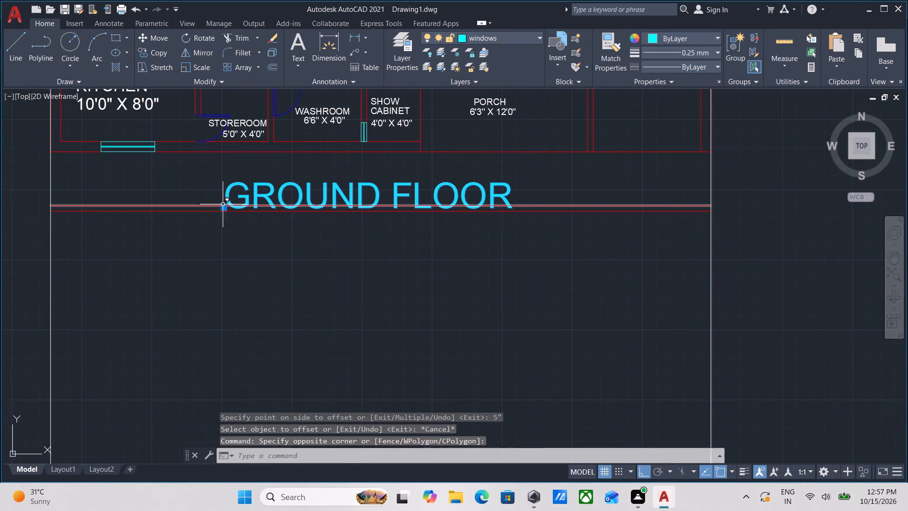
click(222, 207)
click(213, 264)
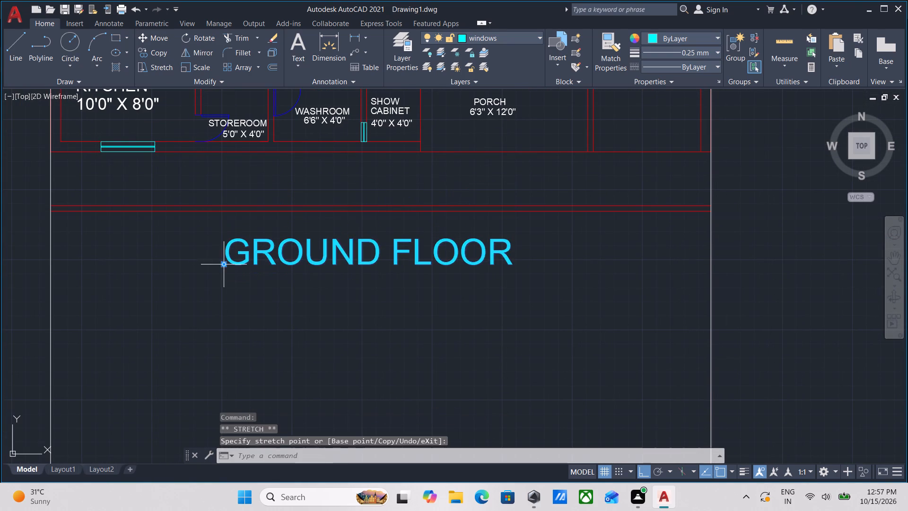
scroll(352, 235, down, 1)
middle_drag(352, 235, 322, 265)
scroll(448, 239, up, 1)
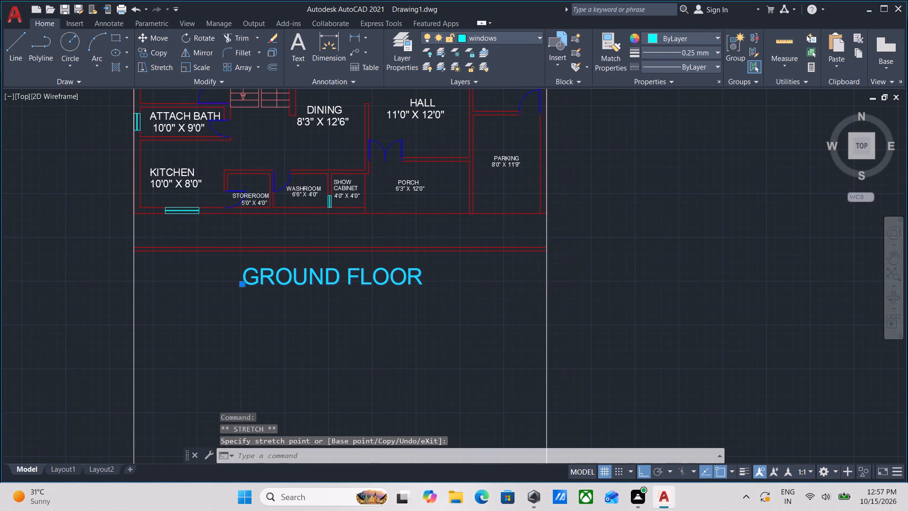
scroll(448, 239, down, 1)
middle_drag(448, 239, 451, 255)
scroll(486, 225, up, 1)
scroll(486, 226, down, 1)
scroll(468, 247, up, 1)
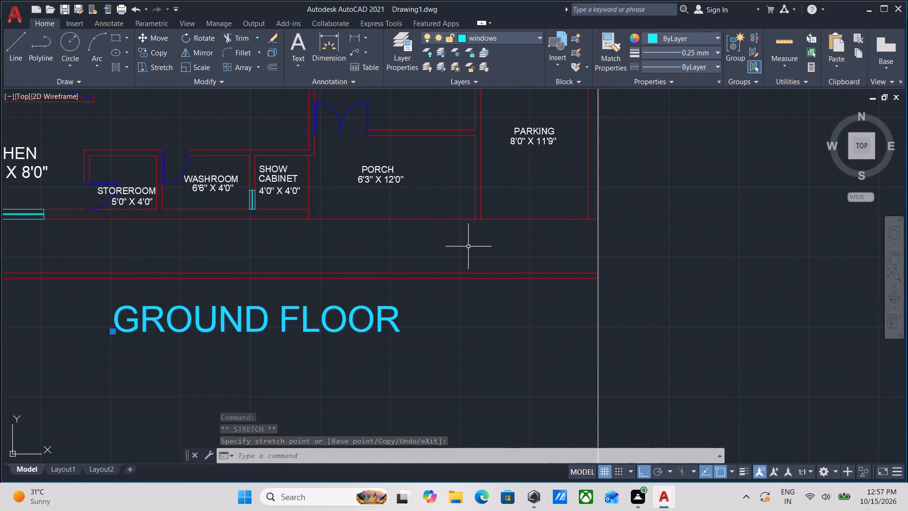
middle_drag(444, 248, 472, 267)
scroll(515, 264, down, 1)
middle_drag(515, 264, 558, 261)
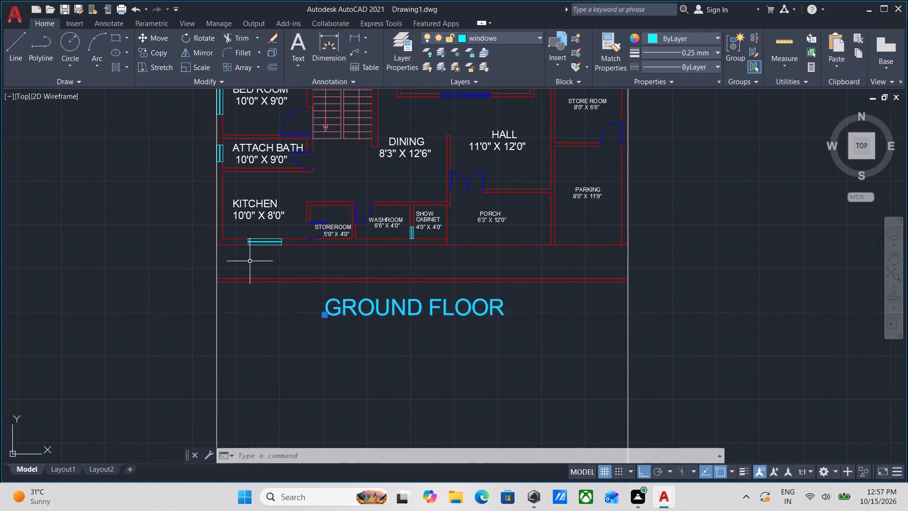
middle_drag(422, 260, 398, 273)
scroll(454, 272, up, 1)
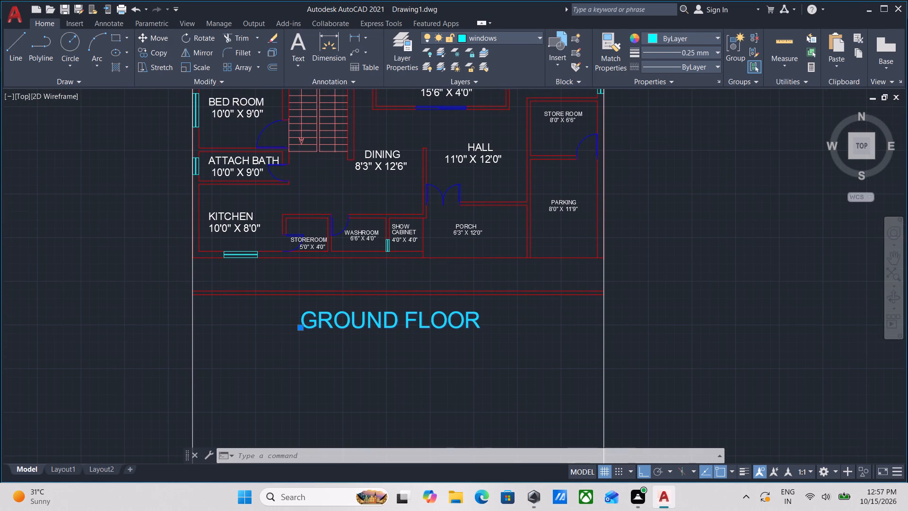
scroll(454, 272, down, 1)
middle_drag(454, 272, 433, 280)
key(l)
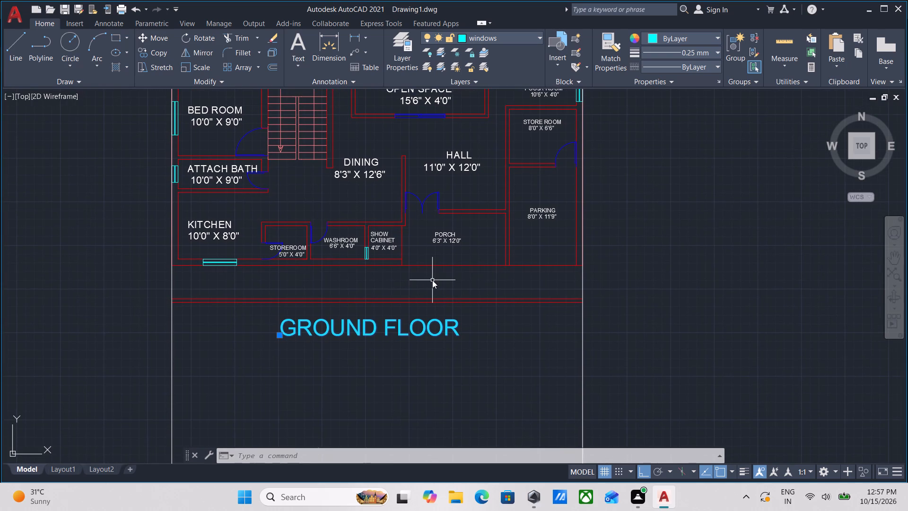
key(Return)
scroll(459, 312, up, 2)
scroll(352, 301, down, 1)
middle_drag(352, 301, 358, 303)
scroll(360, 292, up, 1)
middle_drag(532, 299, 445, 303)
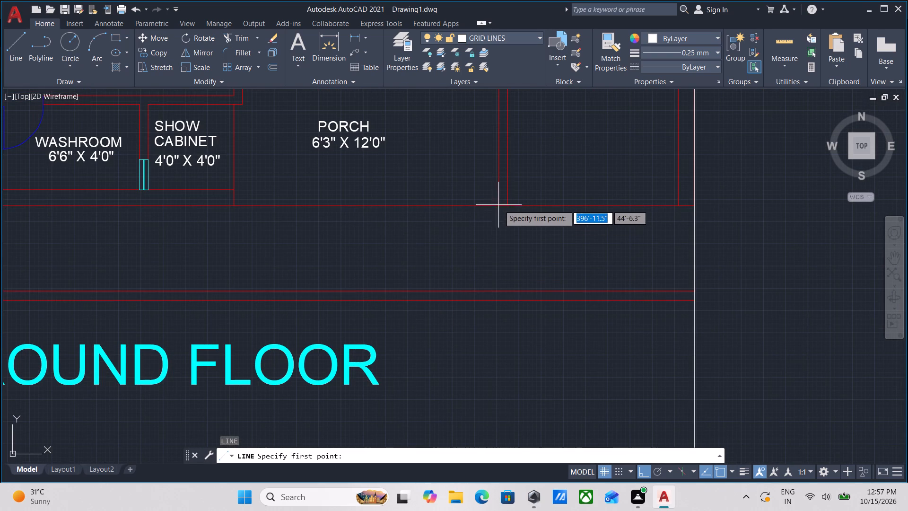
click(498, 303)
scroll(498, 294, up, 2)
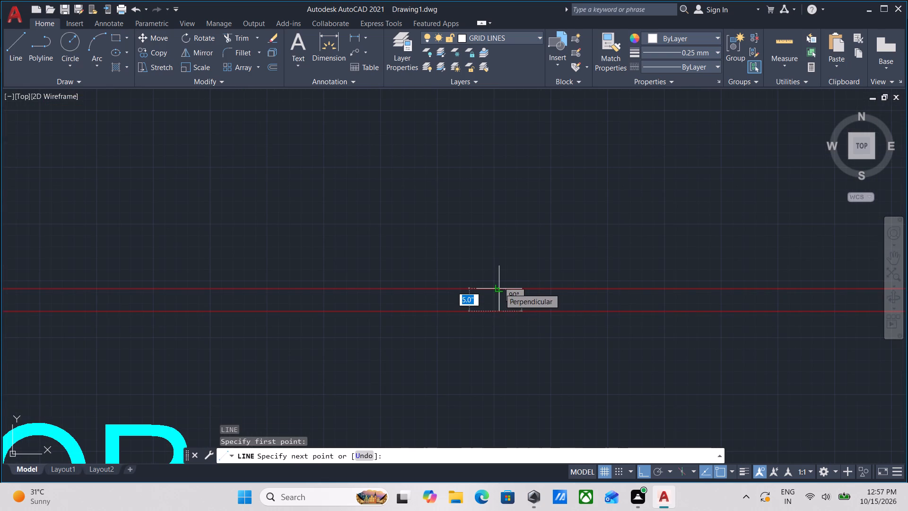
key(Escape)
Make Walls the current layer and draw a short 5" vertical line across the two offset wall lines, aligned with the porch–parking wall's porch face.
scroll(499, 288, down, 1)
middle_drag(499, 288, 498, 300)
scroll(509, 249, down, 2)
middle_drag(509, 249, 527, 307)
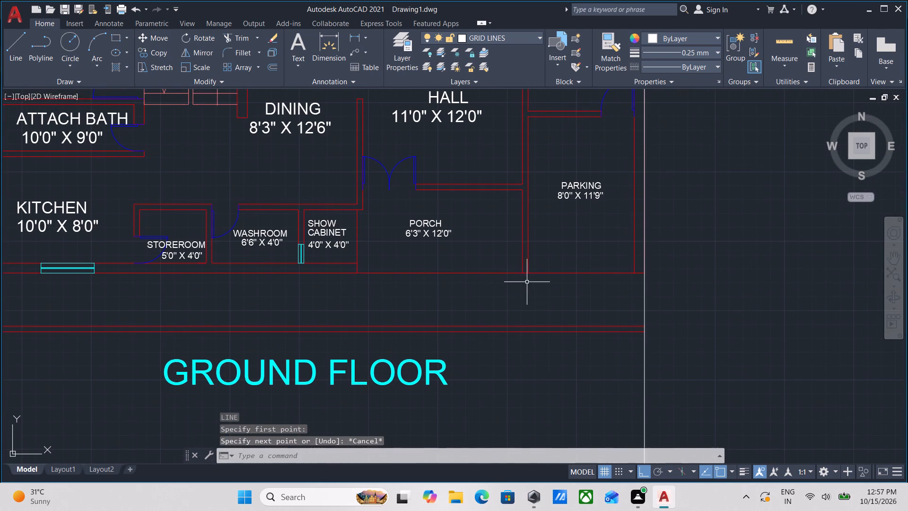
click(529, 38)
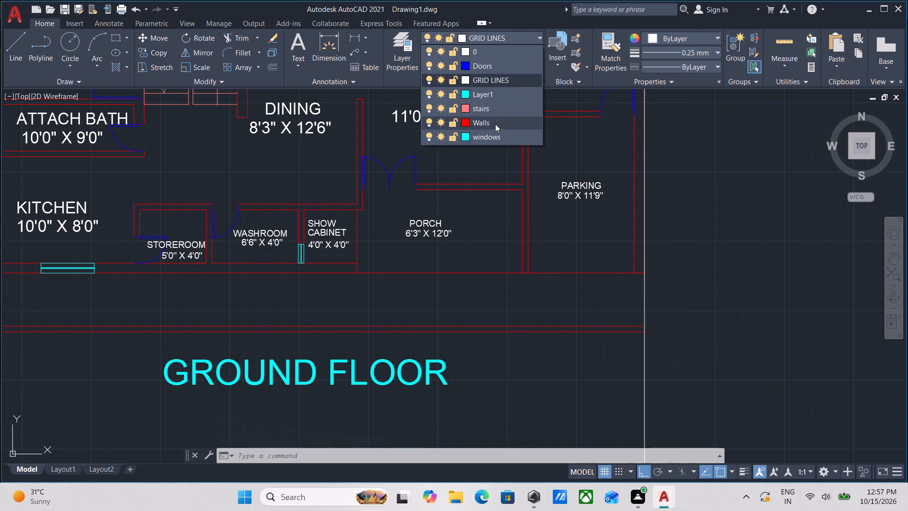
click(495, 125)
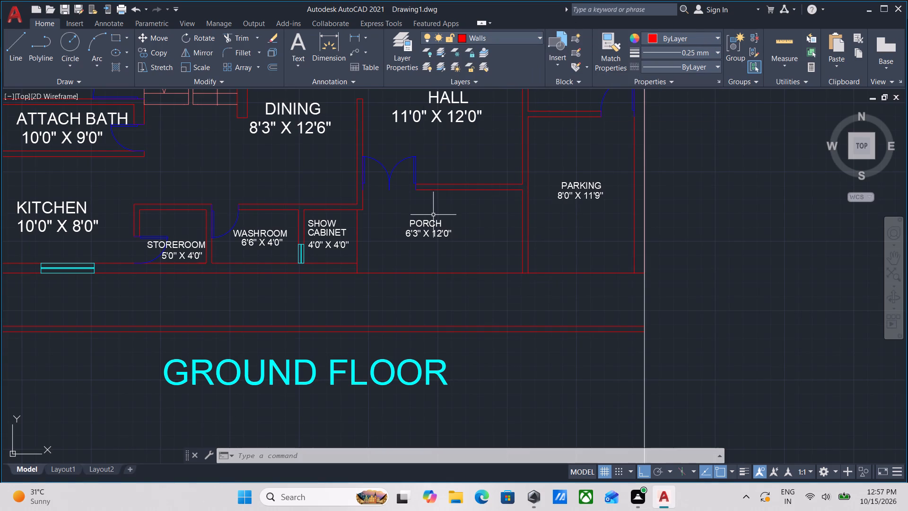
key(l)
key(Return)
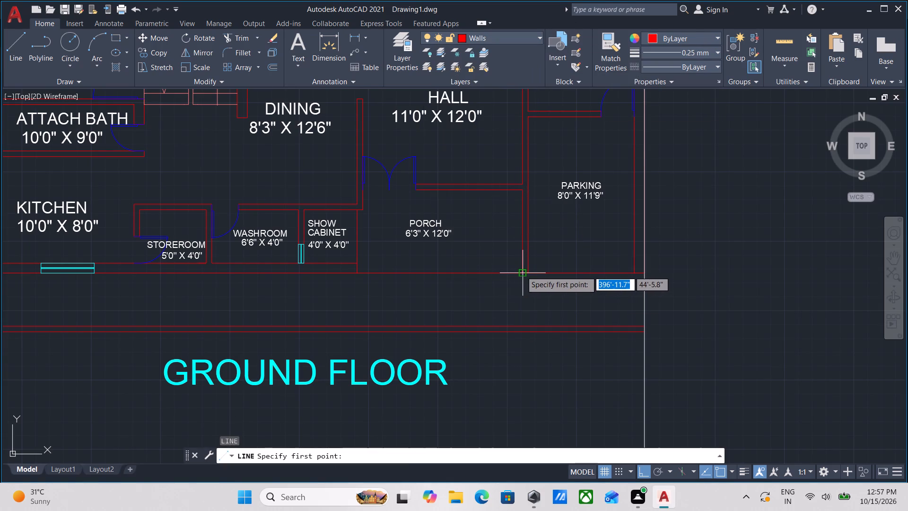
click(522, 333)
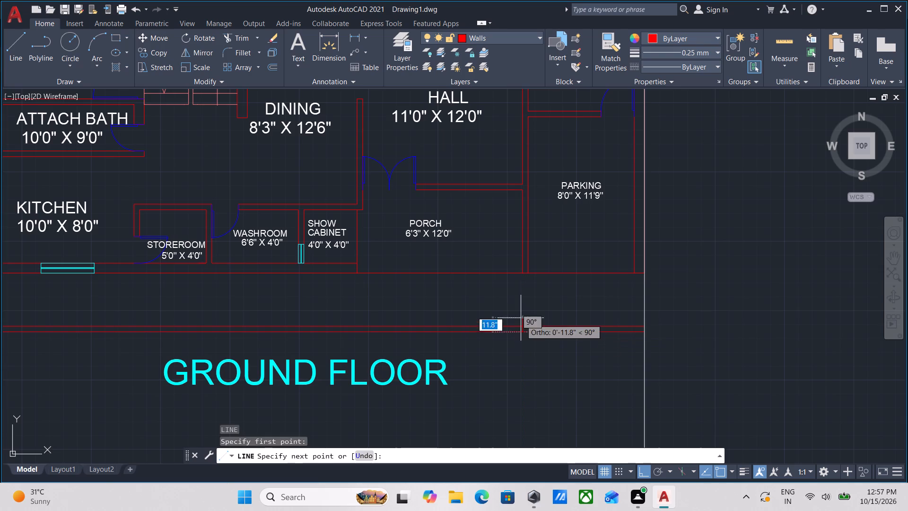
scroll(521, 317, up, 3)
click(525, 356)
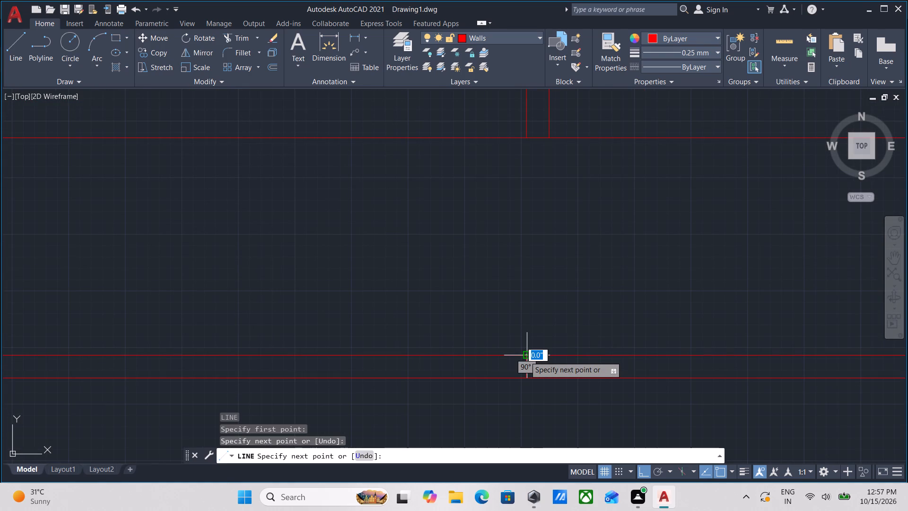
key(Escape)
Offset the short vertical cross line 10' toward the kitchen side to mark the opening's other end.
click(530, 363)
click(503, 361)
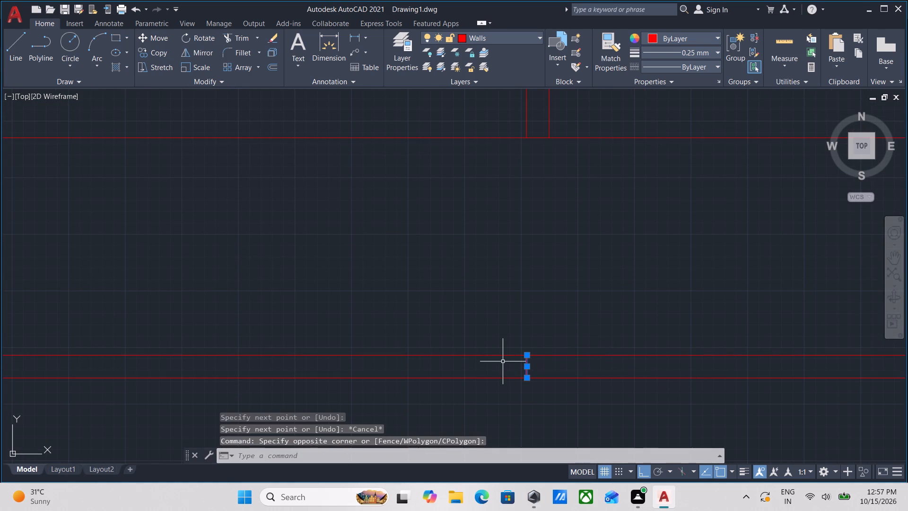
key(o)
key(Return)
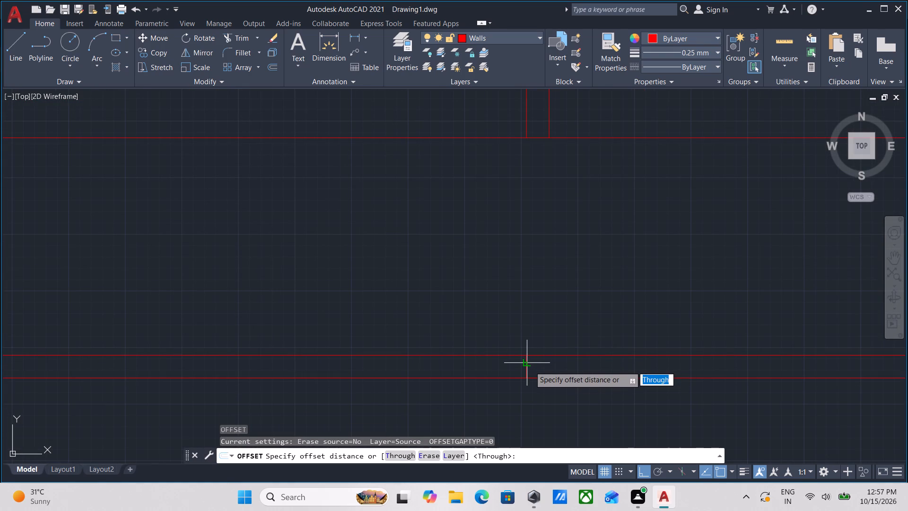
click(530, 370)
click(468, 368)
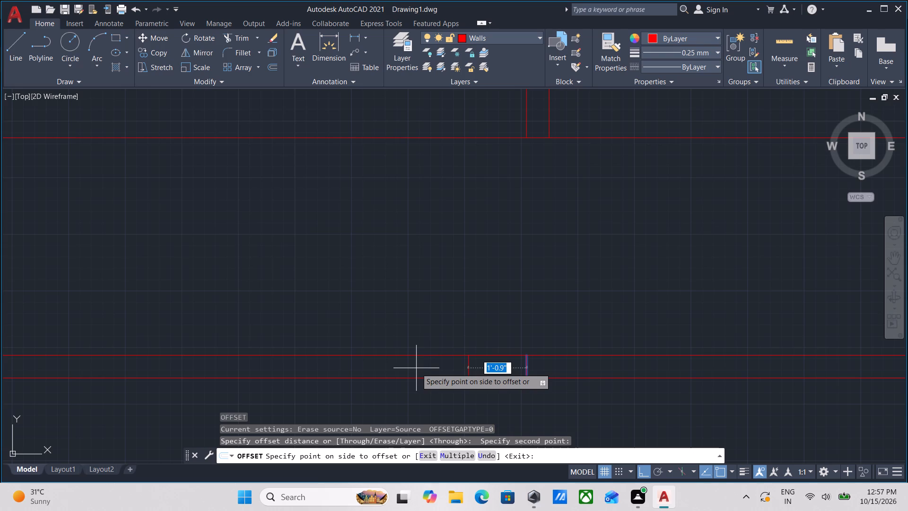
middle_drag(416, 368, 560, 366)
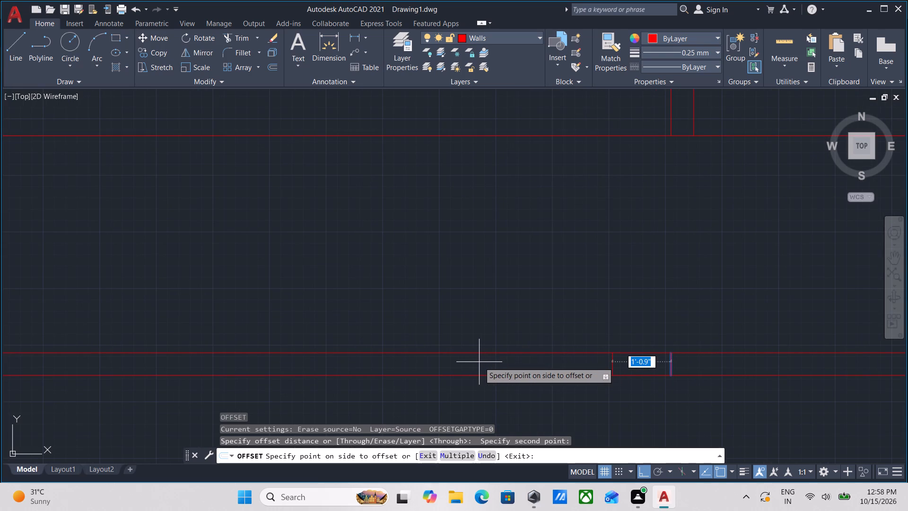
key(1)
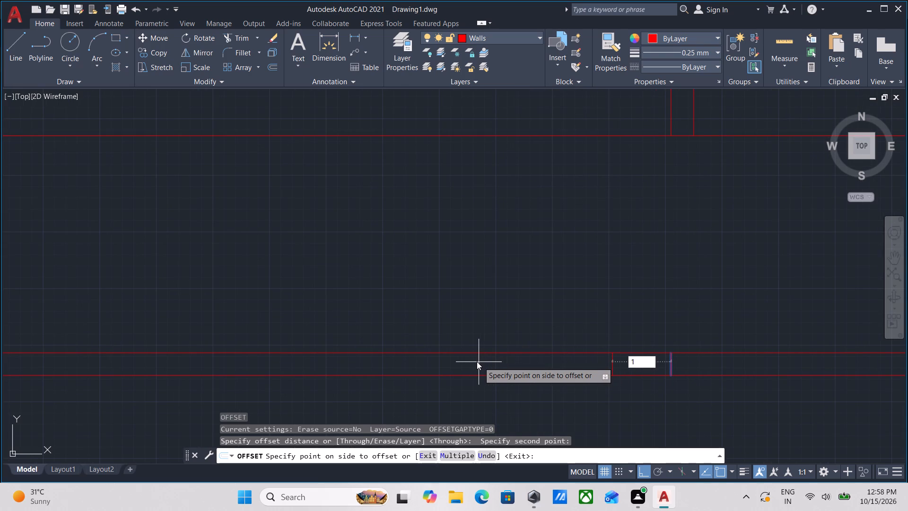
key(BackSpace)
key(1)
text(0')
key(Return)
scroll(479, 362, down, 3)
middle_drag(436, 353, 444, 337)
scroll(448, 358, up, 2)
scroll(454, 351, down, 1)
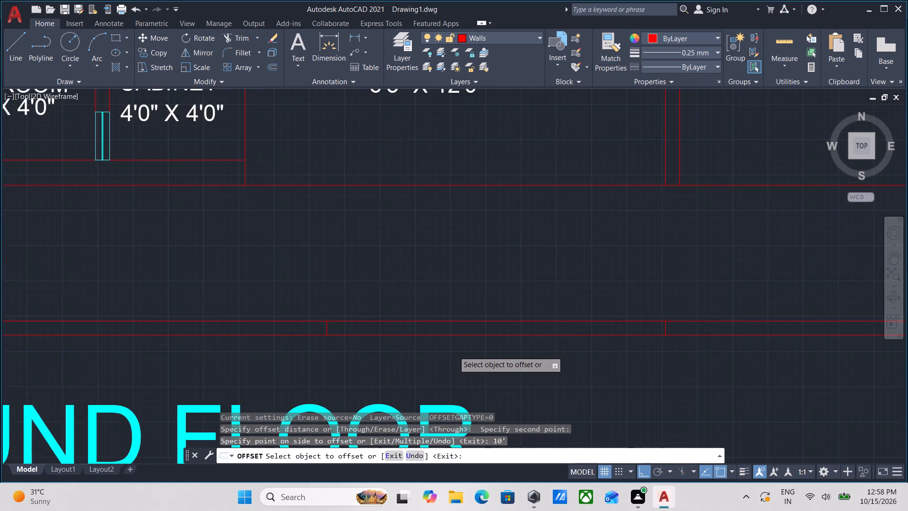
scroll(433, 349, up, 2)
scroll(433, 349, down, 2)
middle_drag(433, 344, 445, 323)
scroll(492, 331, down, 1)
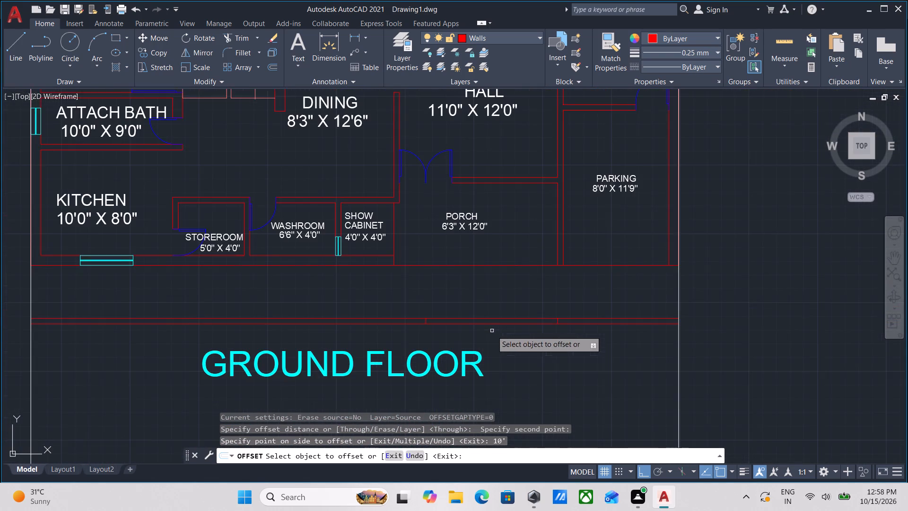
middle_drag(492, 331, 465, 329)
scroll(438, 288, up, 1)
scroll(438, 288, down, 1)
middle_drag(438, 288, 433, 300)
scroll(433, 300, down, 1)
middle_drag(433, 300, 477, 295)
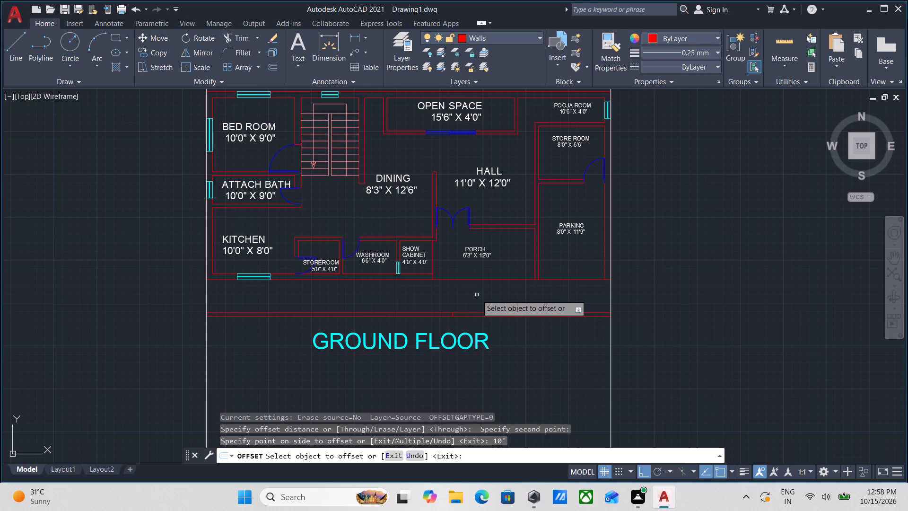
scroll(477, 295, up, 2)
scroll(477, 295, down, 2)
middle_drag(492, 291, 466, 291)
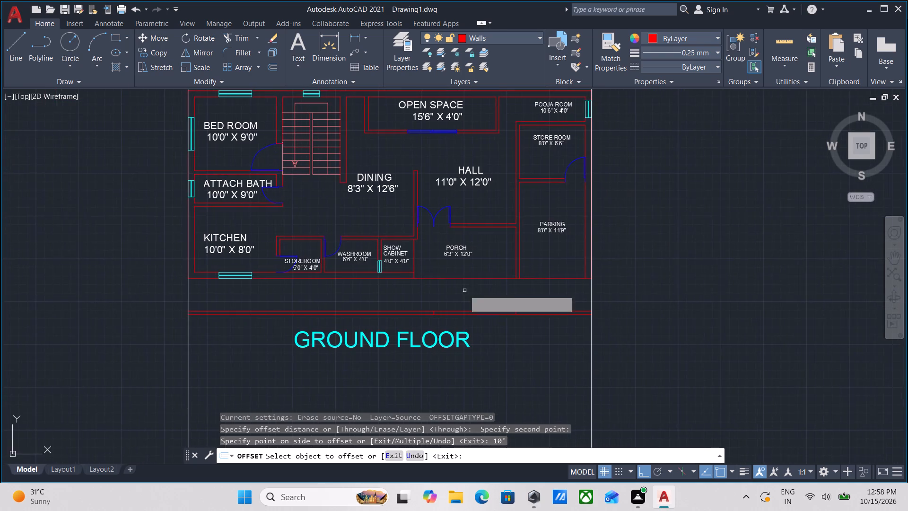
Trim both offset wall lines between the two short cross lines to leave a 10' opening in front of the porch.
scroll(470, 305, up, 4)
key(Escape)
scroll(493, 349, down, 1)
middle_drag(492, 349, 450, 337)
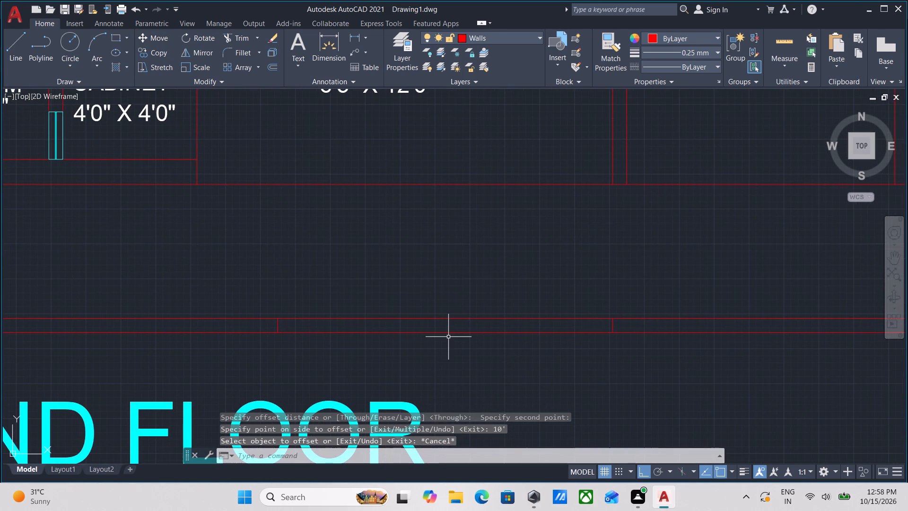
text(TR)
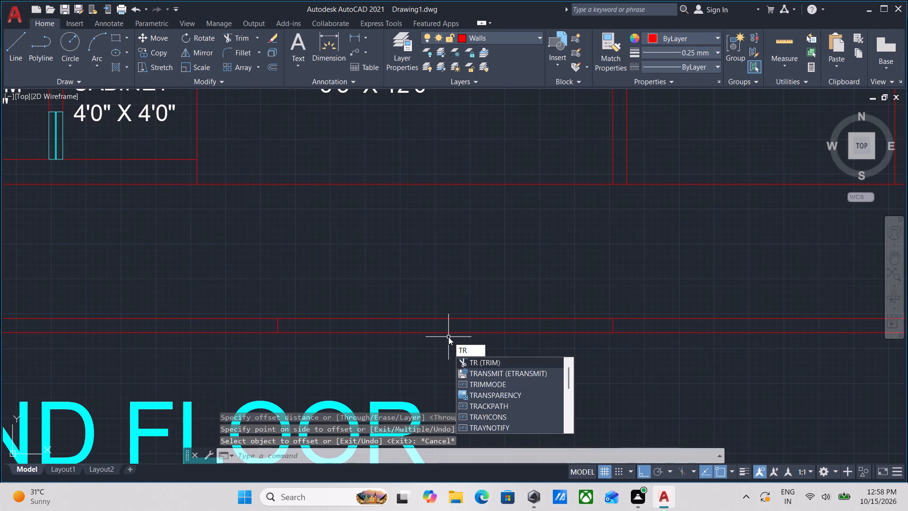
key(Return)
click(448, 337)
click(440, 286)
scroll(440, 286, down, 2)
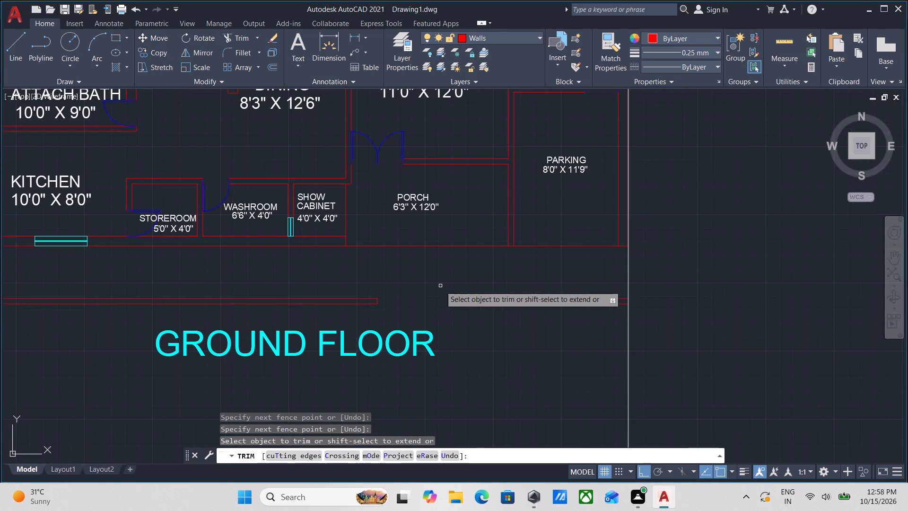
key(Escape)
Copy the double door between hall and porch to the kitchen-side end of the boundary wall opening, aligned with the wall's outer line.
scroll(434, 289, down, 1)
middle_drag(434, 289, 446, 277)
scroll(437, 291, up, 1)
middle_drag(437, 291, 457, 291)
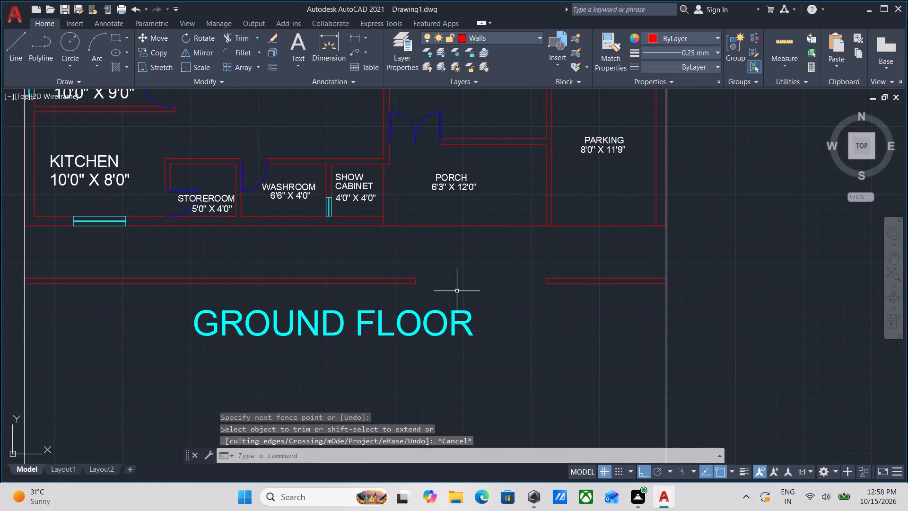
scroll(448, 286, down, 1)
middle_drag(446, 293, 436, 312)
scroll(424, 209, up, 1)
click(450, 185)
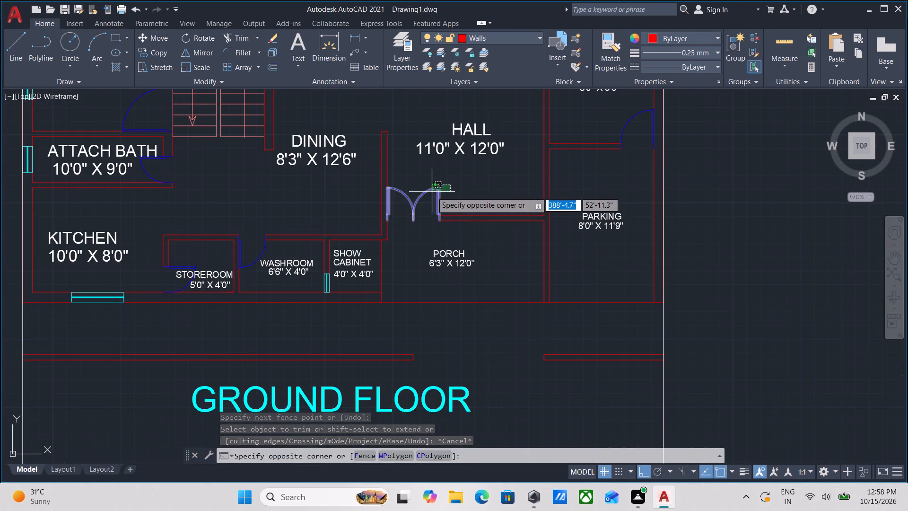
click(432, 192)
middle_drag(419, 223, 444, 214)
text(CO)
key(Return)
scroll(414, 213, up, 2)
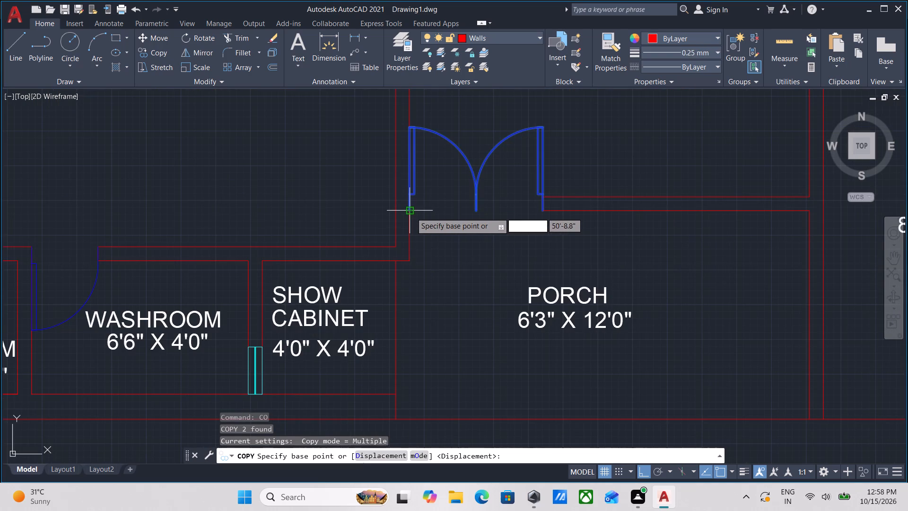
click(411, 212)
middle_drag(470, 314, 476, 205)
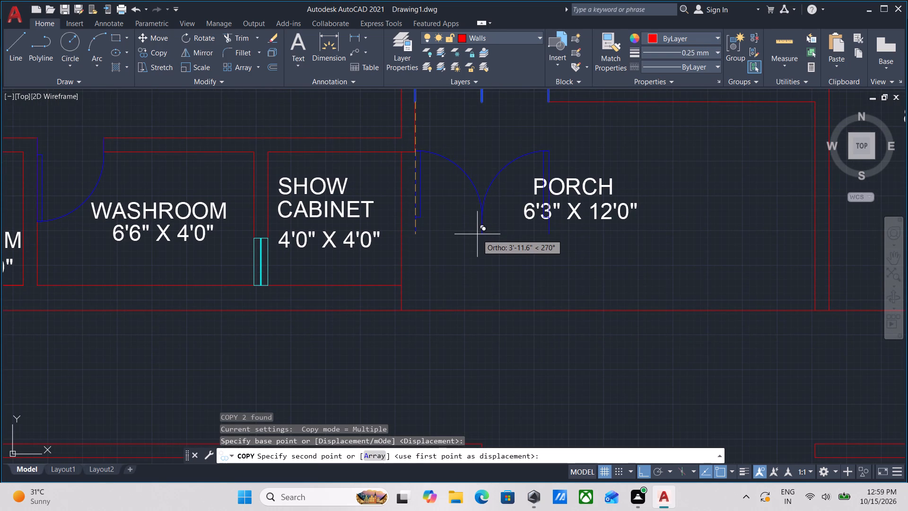
key(F8)
middle_drag(559, 314, 542, 209)
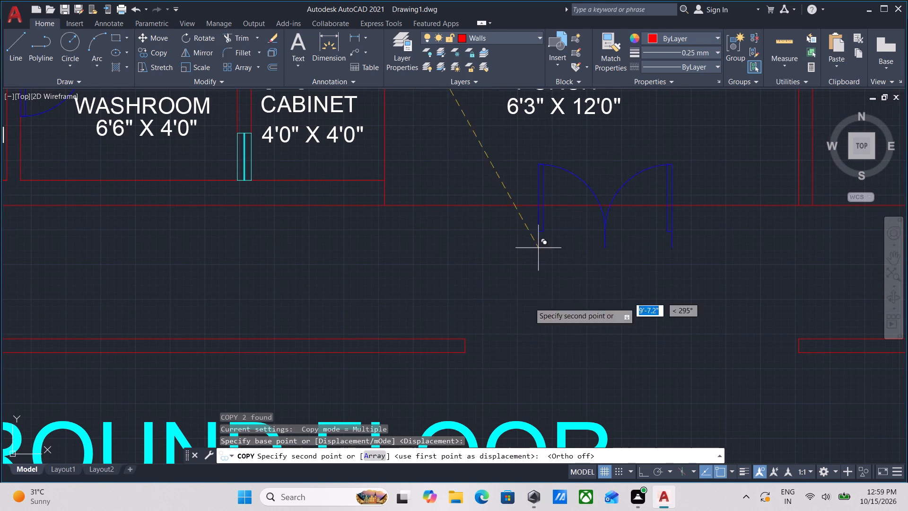
click(468, 354)
scroll(555, 332, down, 1)
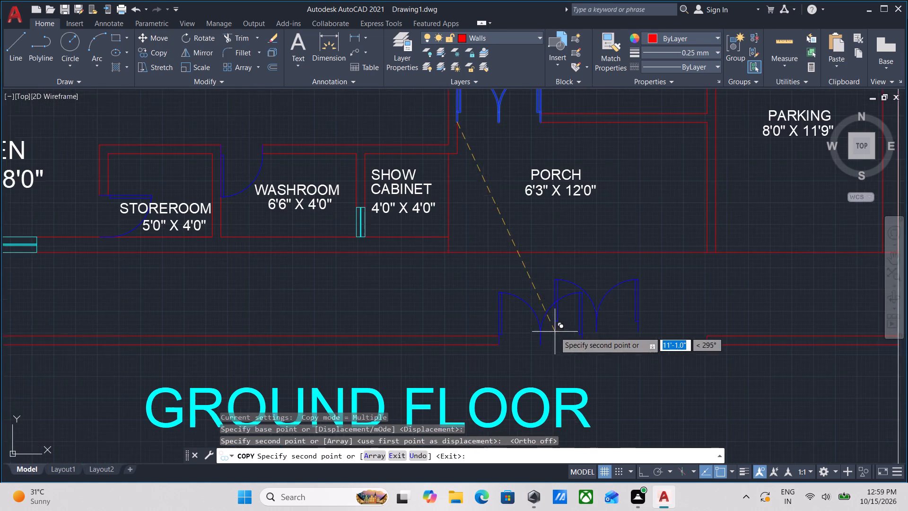
middle_drag(555, 332, 534, 340)
key(Escape)
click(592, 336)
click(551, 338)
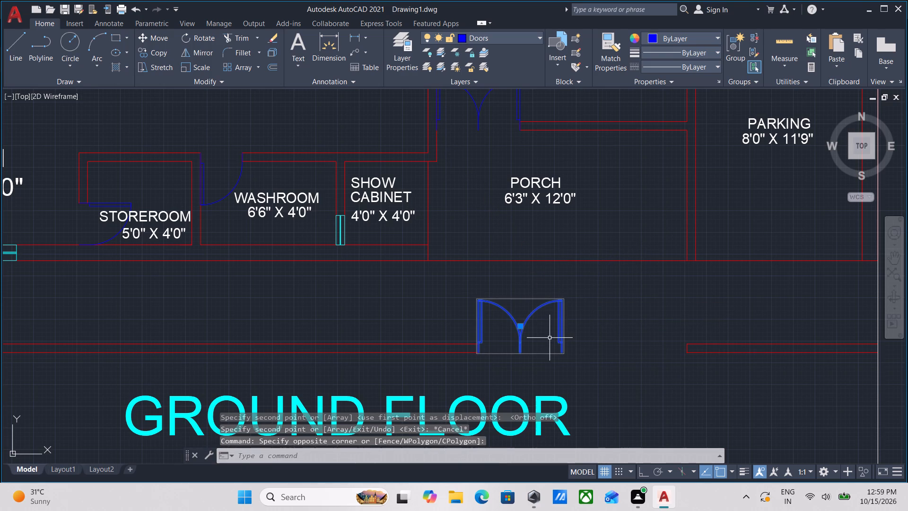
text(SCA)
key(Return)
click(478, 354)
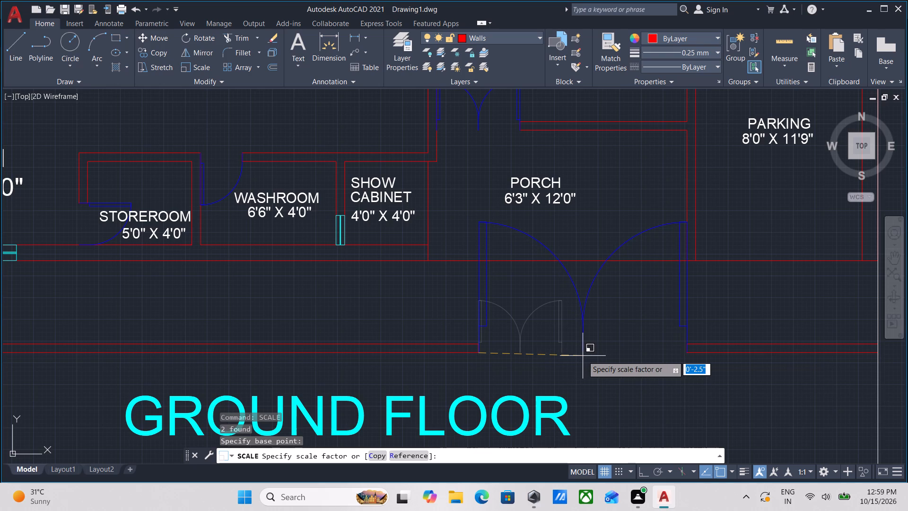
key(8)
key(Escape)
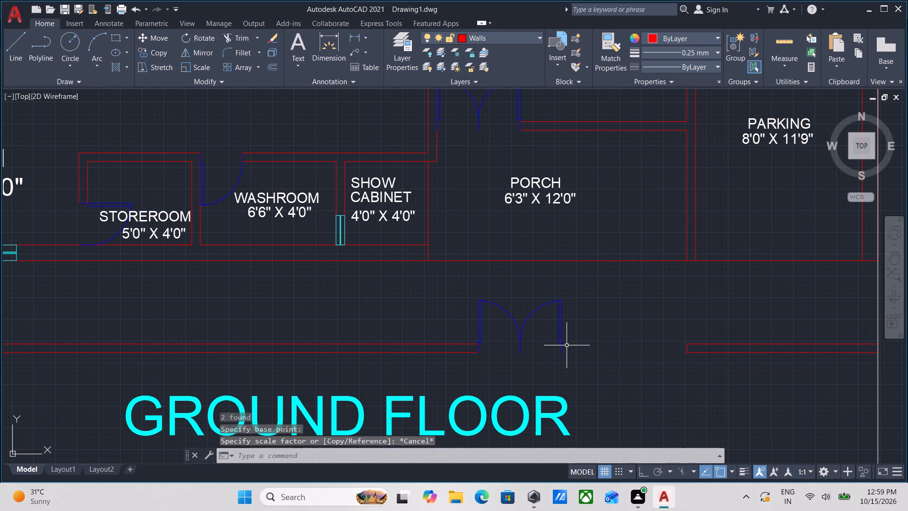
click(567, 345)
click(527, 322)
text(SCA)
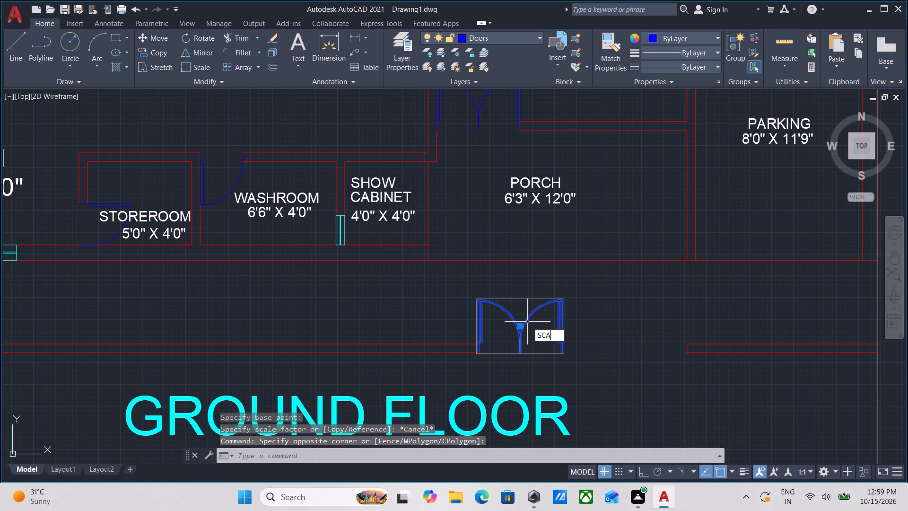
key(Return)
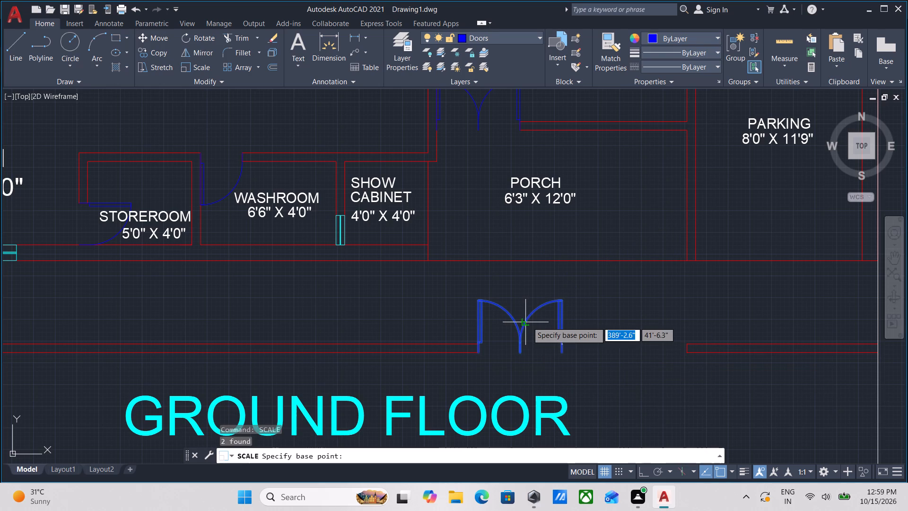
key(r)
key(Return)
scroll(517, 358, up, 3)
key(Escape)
Scale the copied double door by reference from its kitchen-side jamb corner so its width spans the full boundary wall opening.
click(546, 314)
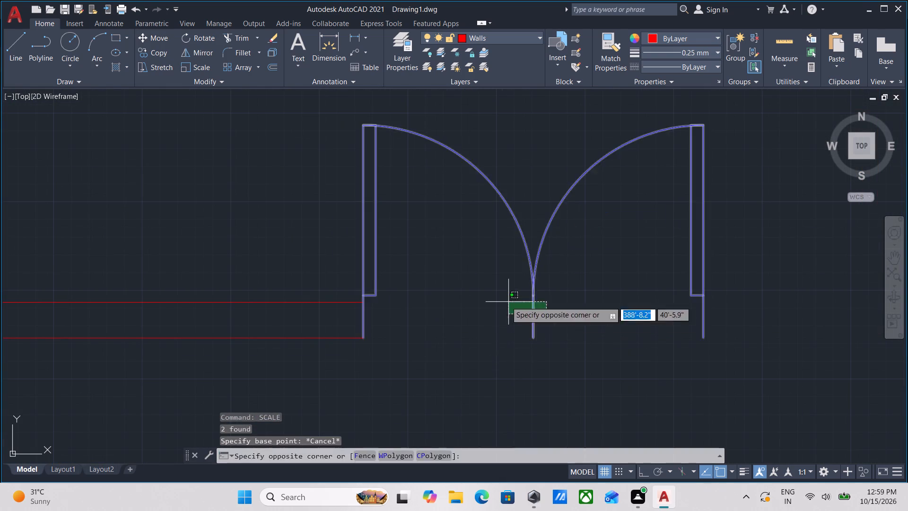
click(506, 301)
text(SCA)
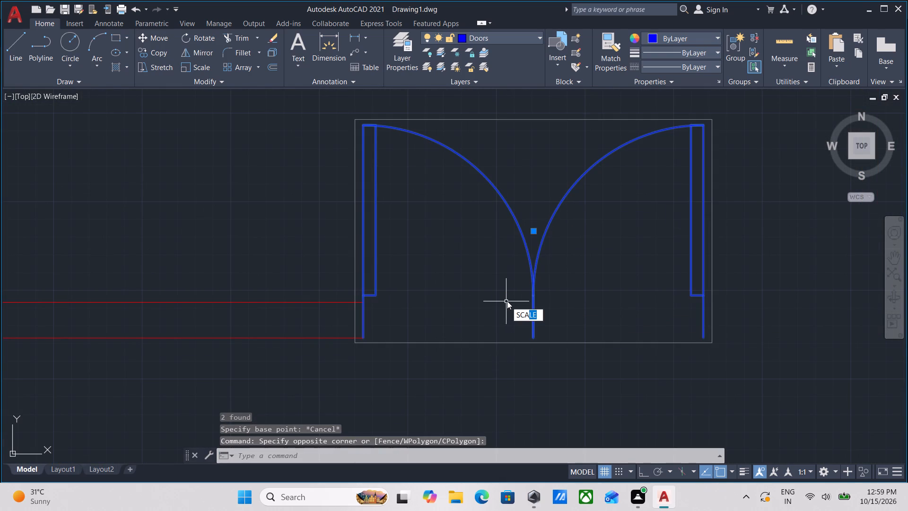
key(Return)
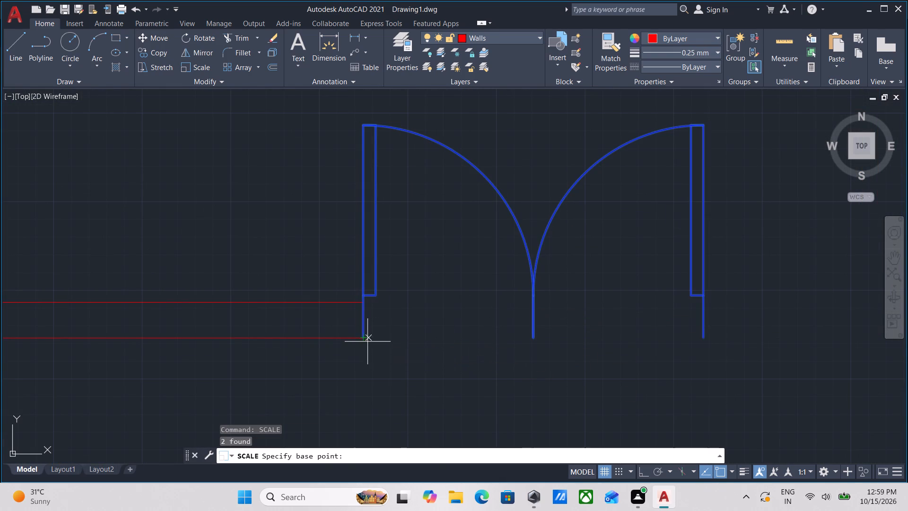
click(366, 339)
key(r)
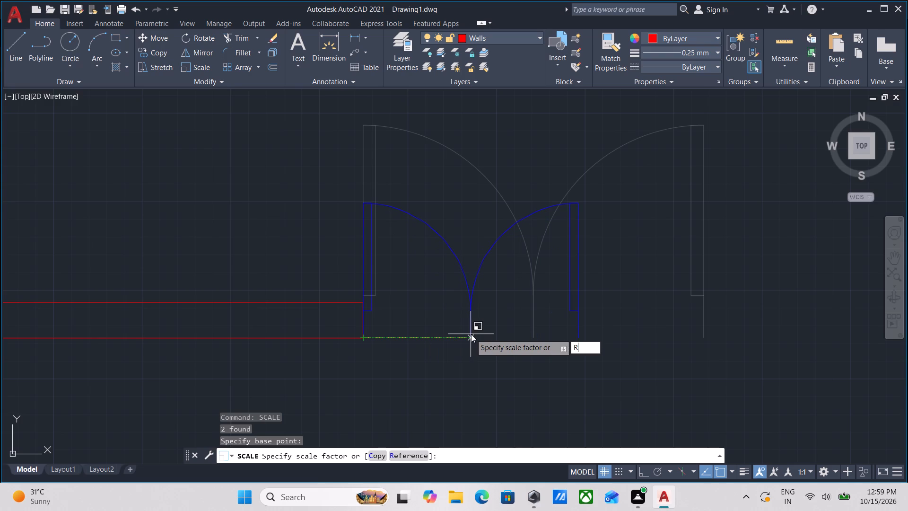
key(Return)
click(361, 339)
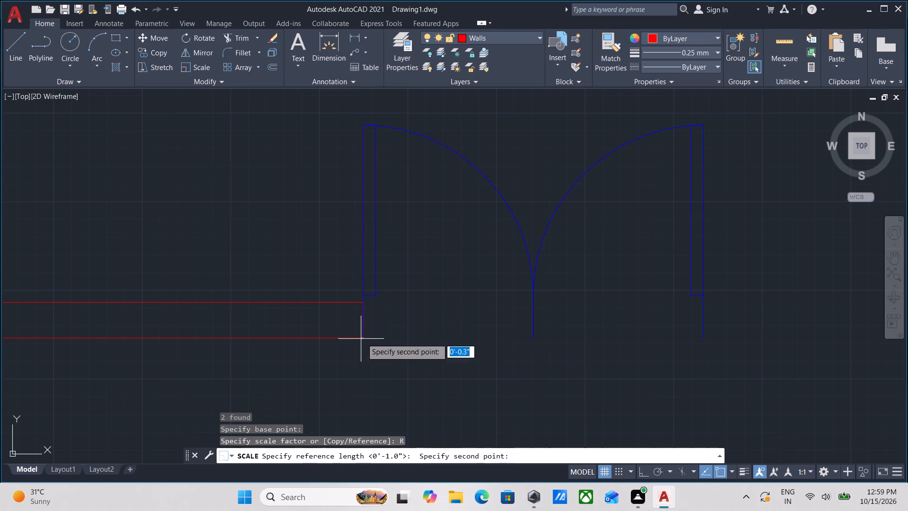
middle_drag(553, 341, 496, 340)
click(652, 335)
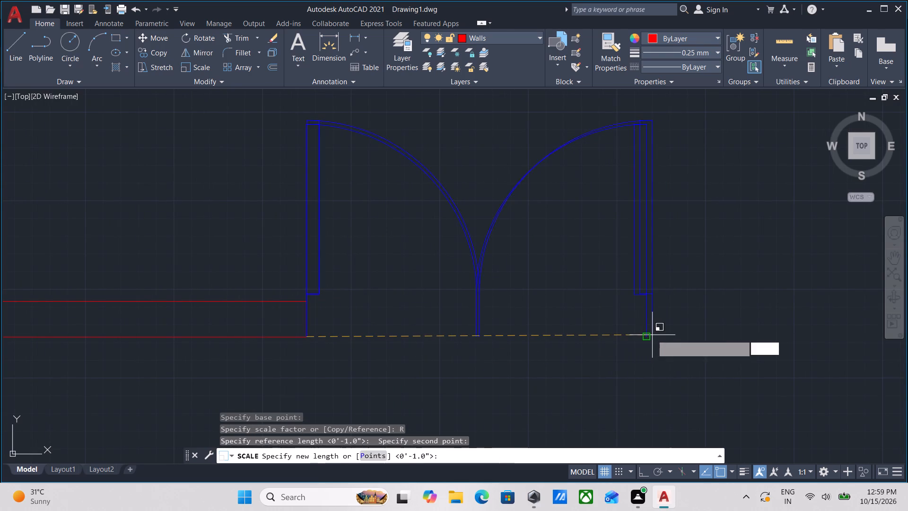
middle_drag(617, 345, 321, 374)
scroll(526, 360, down, 2)
middle_drag(526, 360, 444, 361)
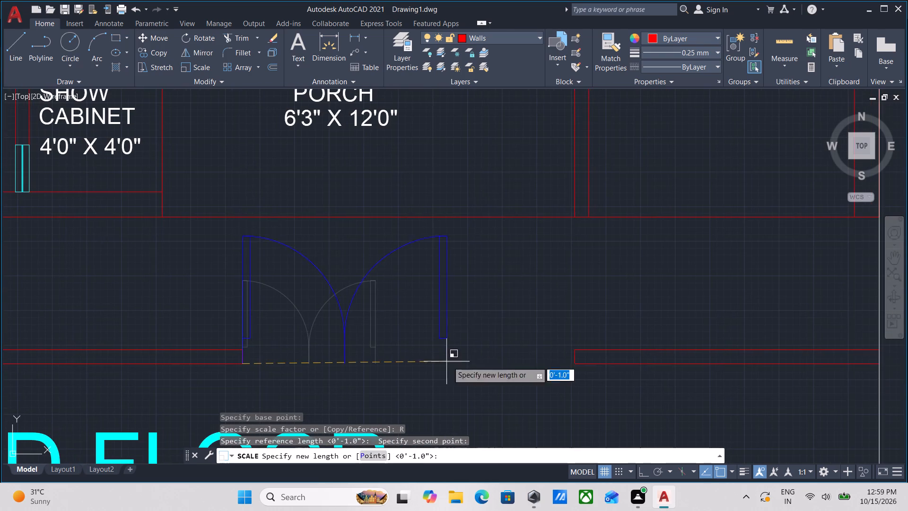
click(574, 362)
scroll(463, 343, down, 1)
middle_drag(463, 343, 471, 363)
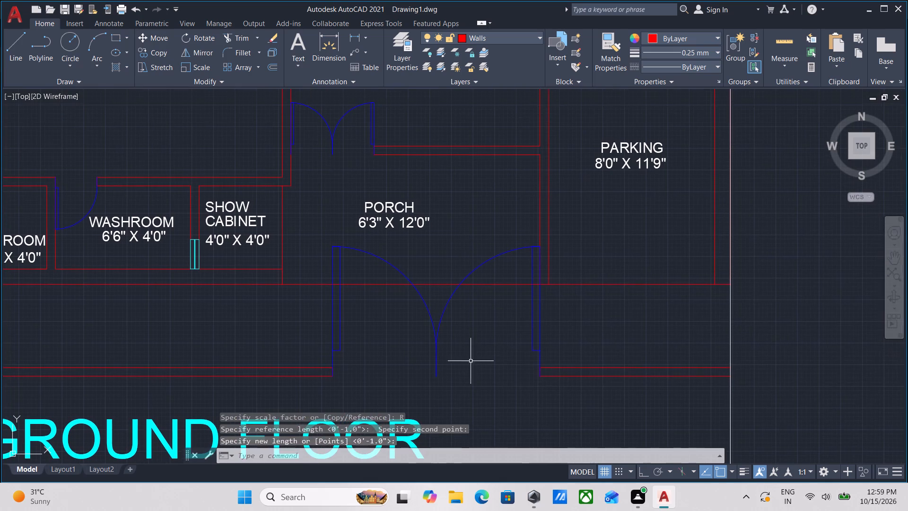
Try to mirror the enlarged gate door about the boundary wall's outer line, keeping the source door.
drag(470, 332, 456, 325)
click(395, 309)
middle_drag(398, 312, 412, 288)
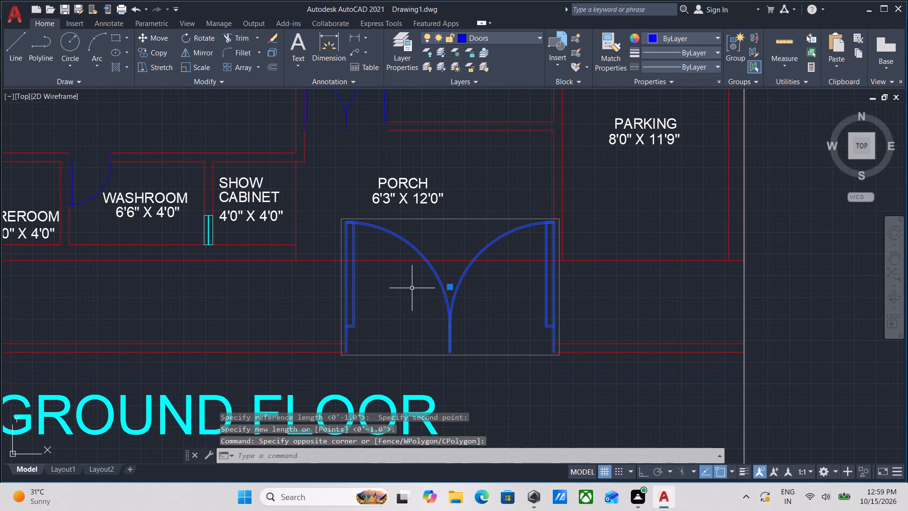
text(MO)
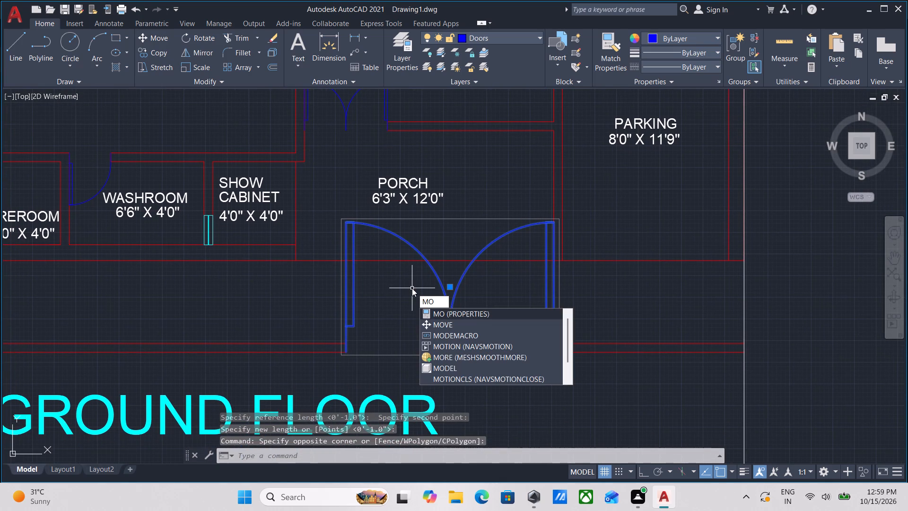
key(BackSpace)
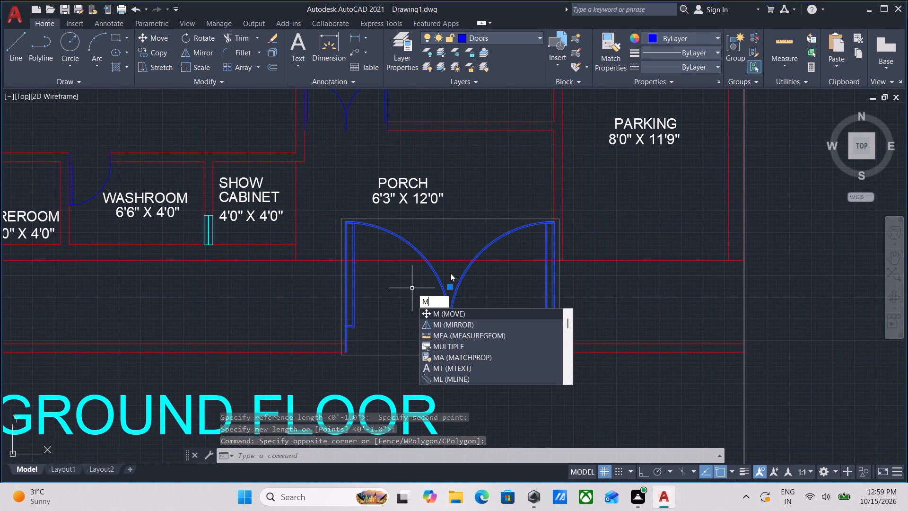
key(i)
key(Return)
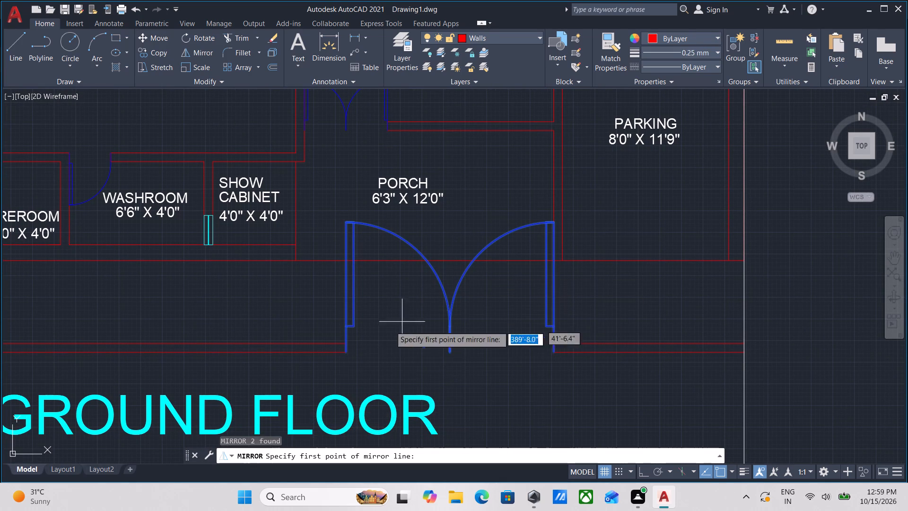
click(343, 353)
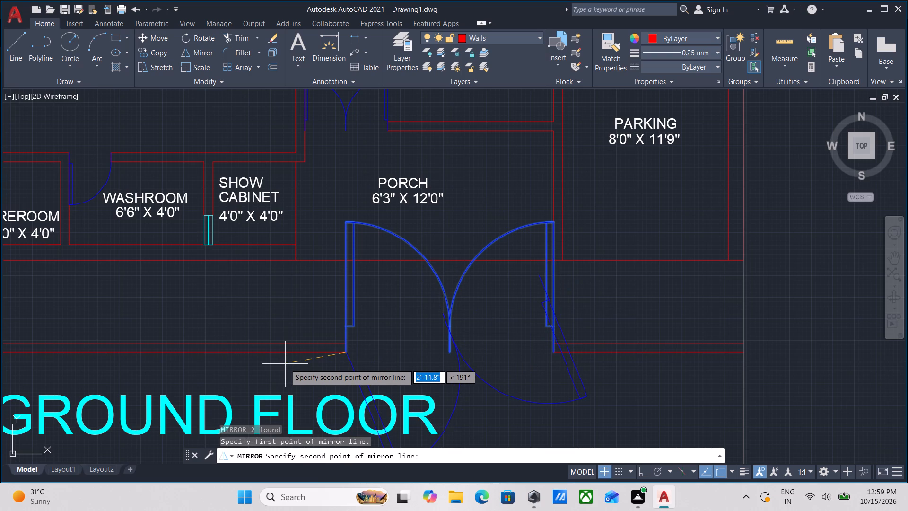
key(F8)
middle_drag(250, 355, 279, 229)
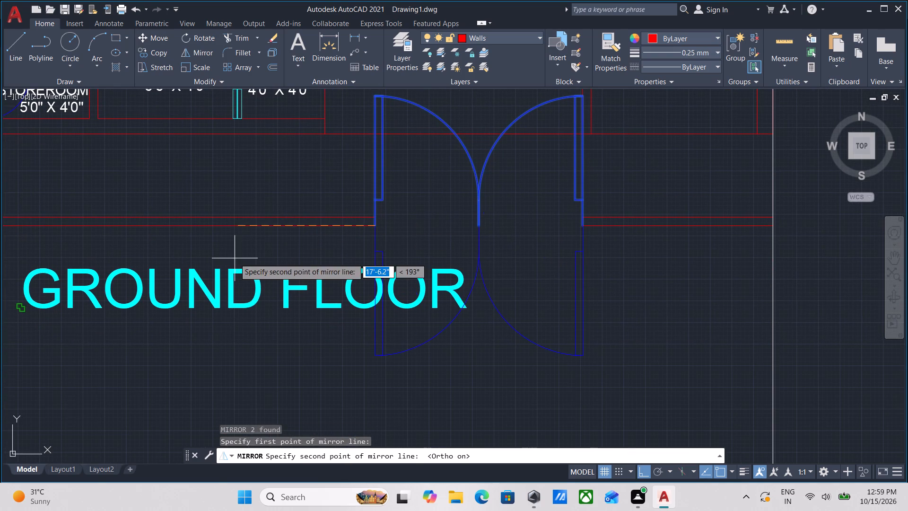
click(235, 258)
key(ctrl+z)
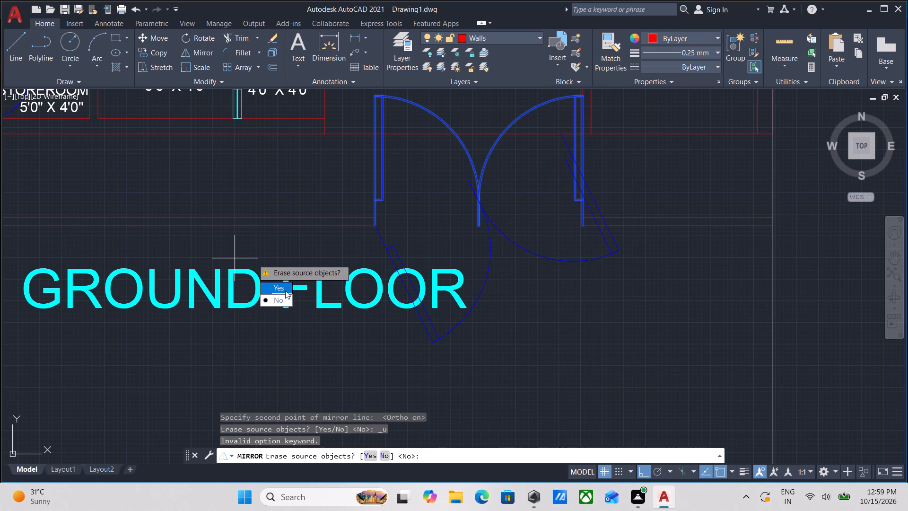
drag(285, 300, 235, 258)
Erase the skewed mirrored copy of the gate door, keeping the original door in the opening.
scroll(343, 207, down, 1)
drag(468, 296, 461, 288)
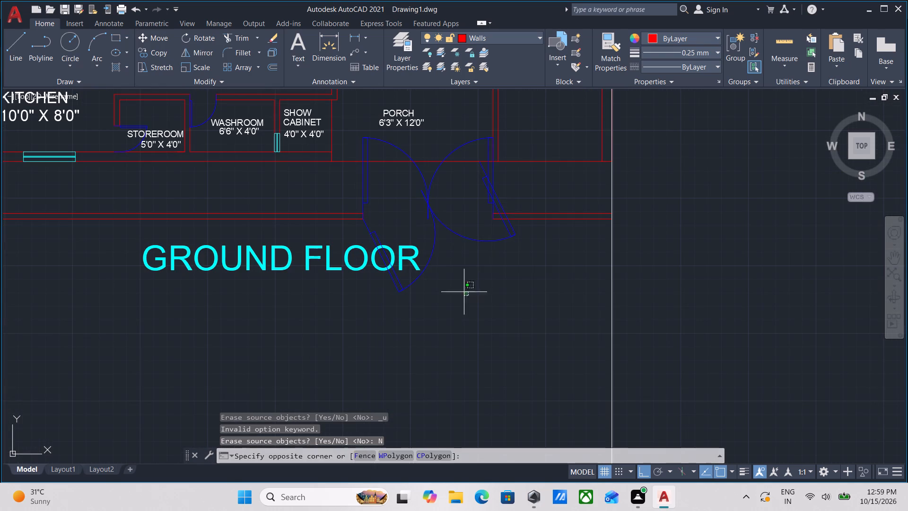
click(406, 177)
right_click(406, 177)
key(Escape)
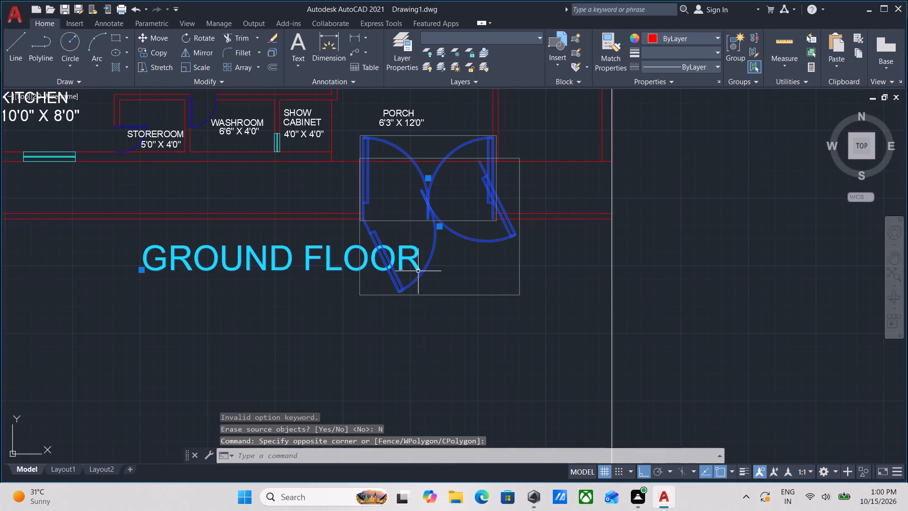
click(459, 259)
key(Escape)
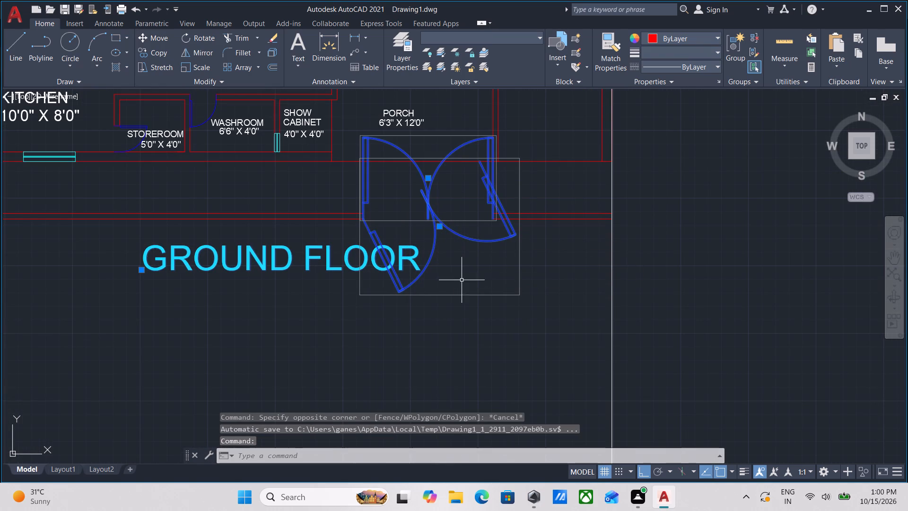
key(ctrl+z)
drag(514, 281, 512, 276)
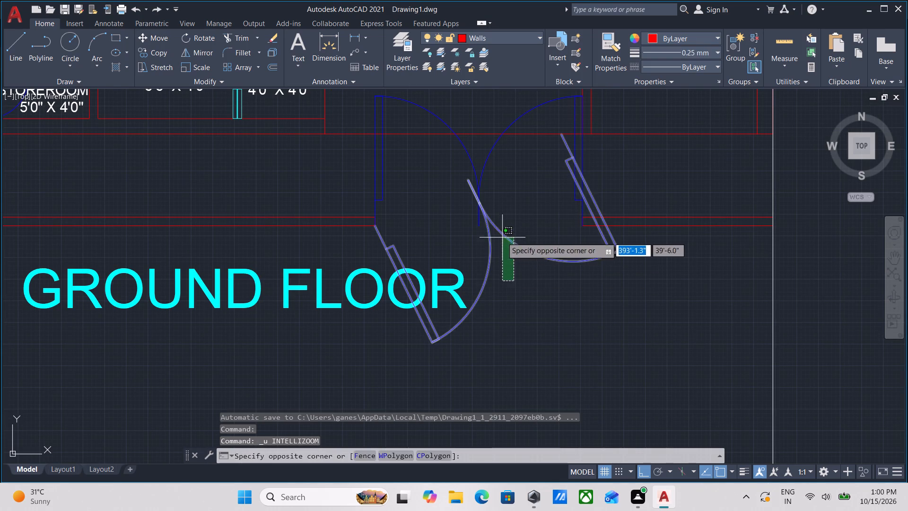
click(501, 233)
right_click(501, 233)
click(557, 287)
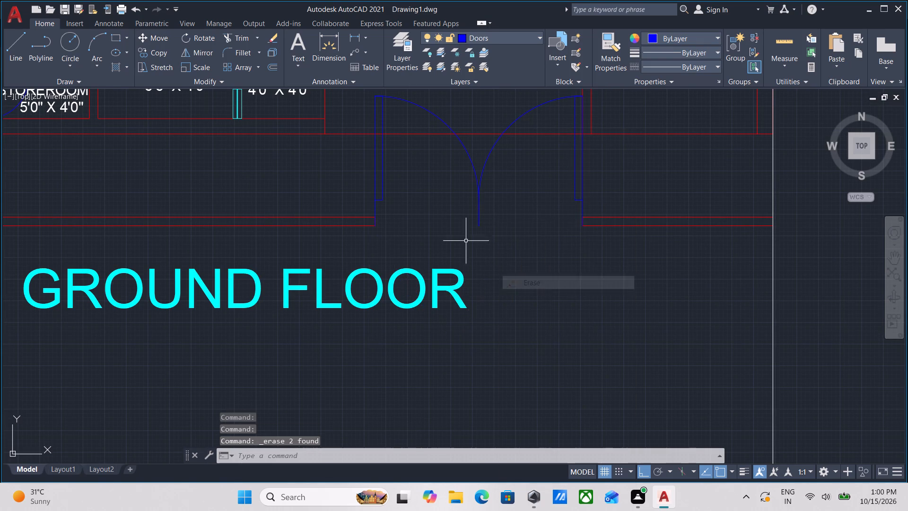
Mirror the gate double door about the boundary wall's outer line, erasing the source, so its leaves swing outward from the house.
middle_drag(455, 235, 397, 296)
click(373, 243)
click(311, 241)
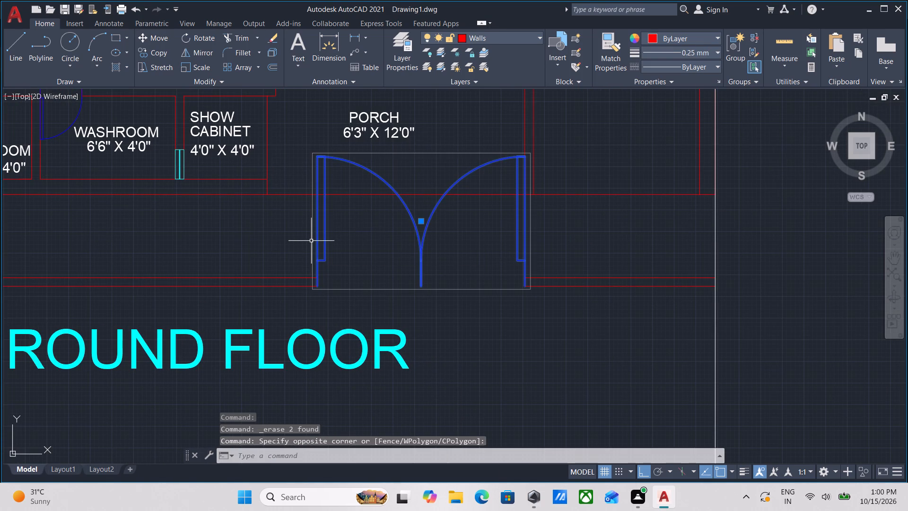
text(MI)
key(Return)
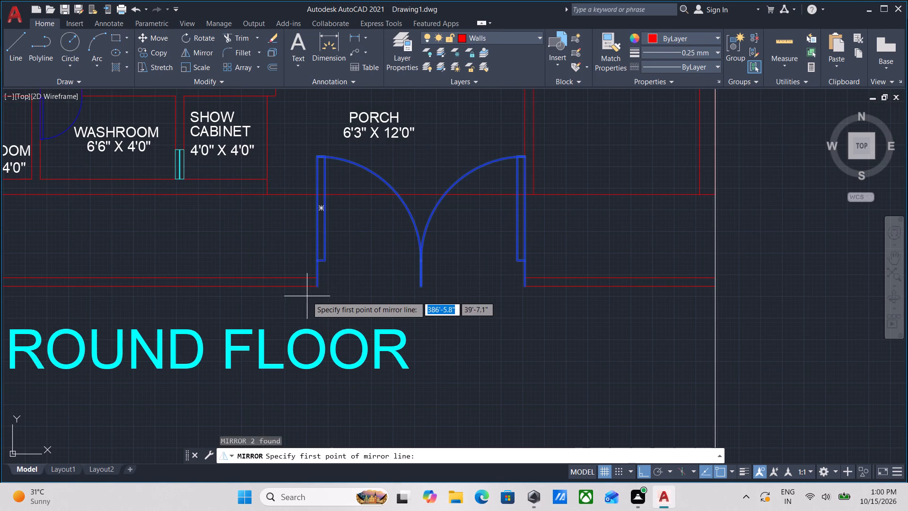
click(316, 288)
click(171, 292)
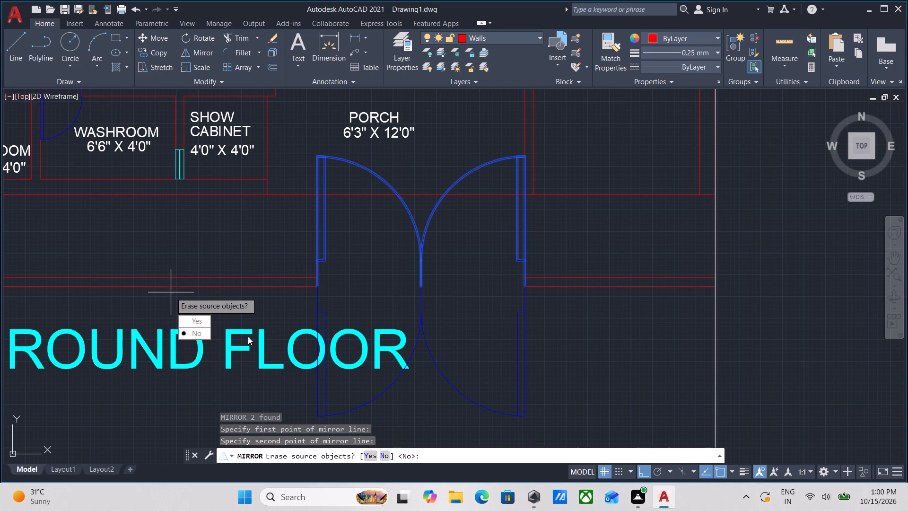
drag(197, 324, 171, 292)
Erase the GROUND FLOOR title overlapping the mirrored gate below the boundary wall.
scroll(252, 272, down, 2)
middle_drag(267, 266, 254, 228)
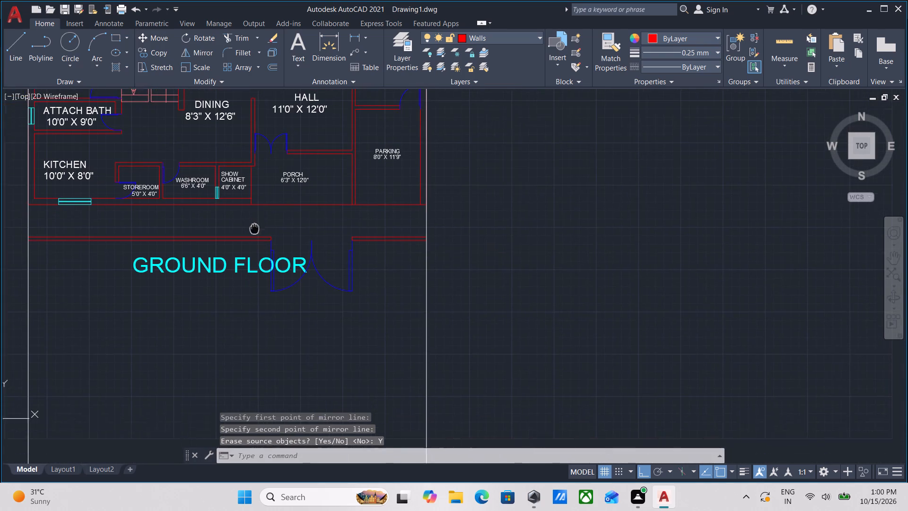
middle_drag(291, 247, 308, 222)
scroll(311, 227, down, 1)
middle_drag(311, 227, 347, 246)
scroll(183, 255, up, 1)
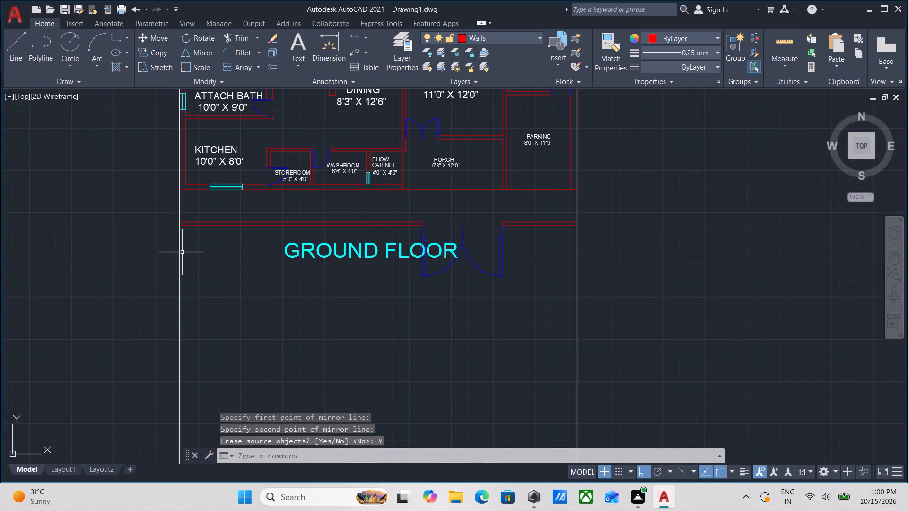
middle_drag(180, 250, 182, 264)
scroll(175, 229, up, 1)
middle_drag(175, 229, 145, 237)
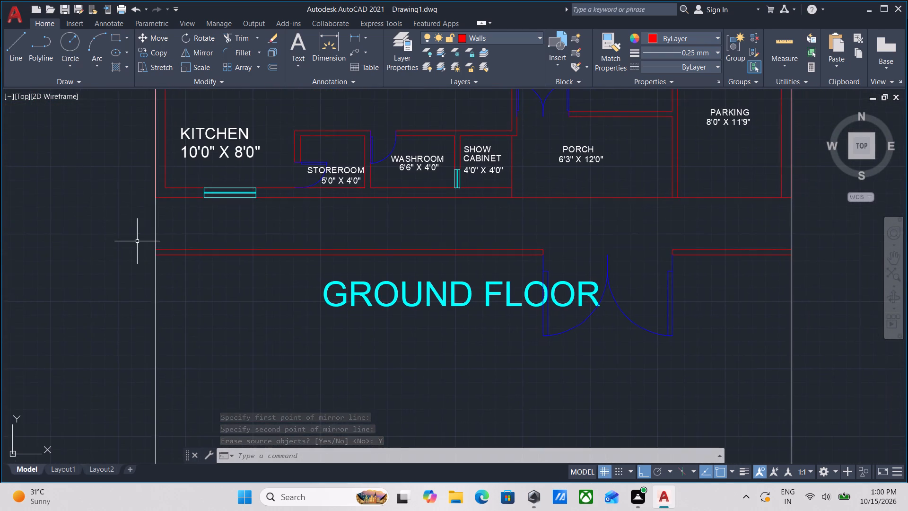
scroll(156, 233, down, 1)
middle_drag(156, 233, 138, 214)
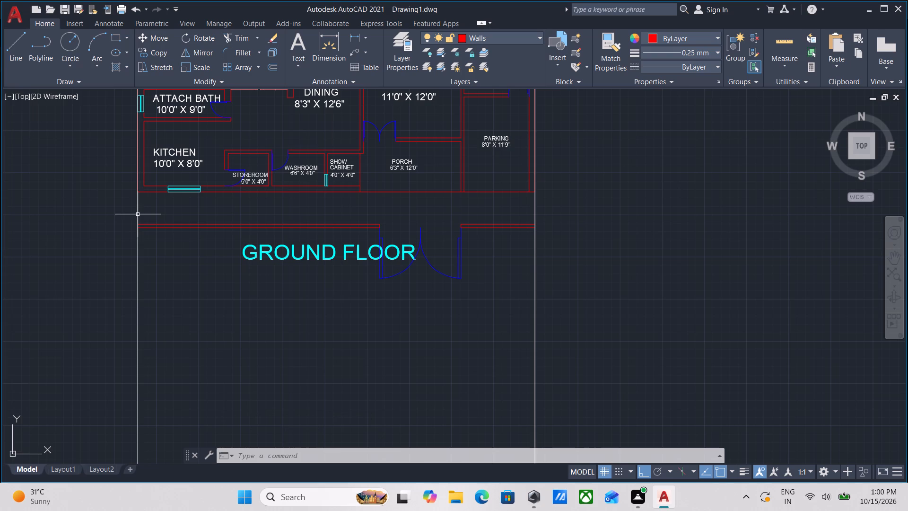
scroll(284, 245, down, 1)
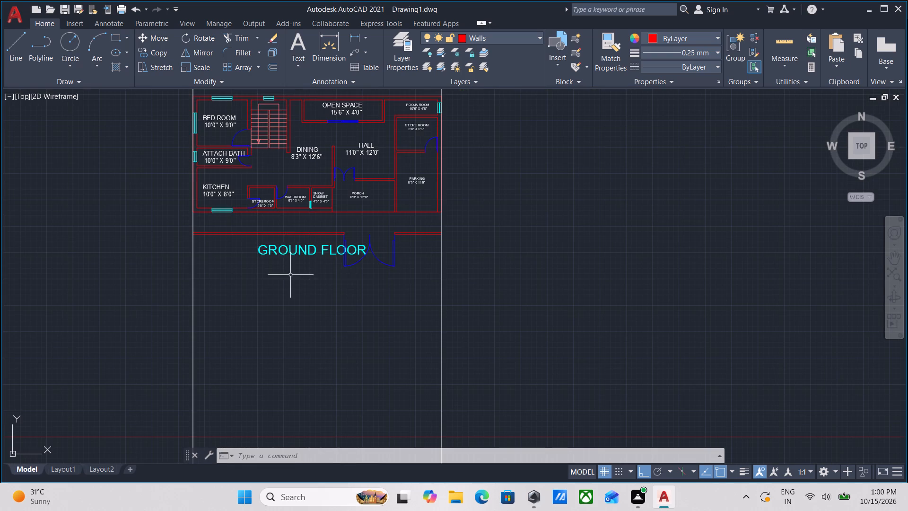
click(290, 275)
click(270, 246)
right_click(270, 246)
click(301, 268)
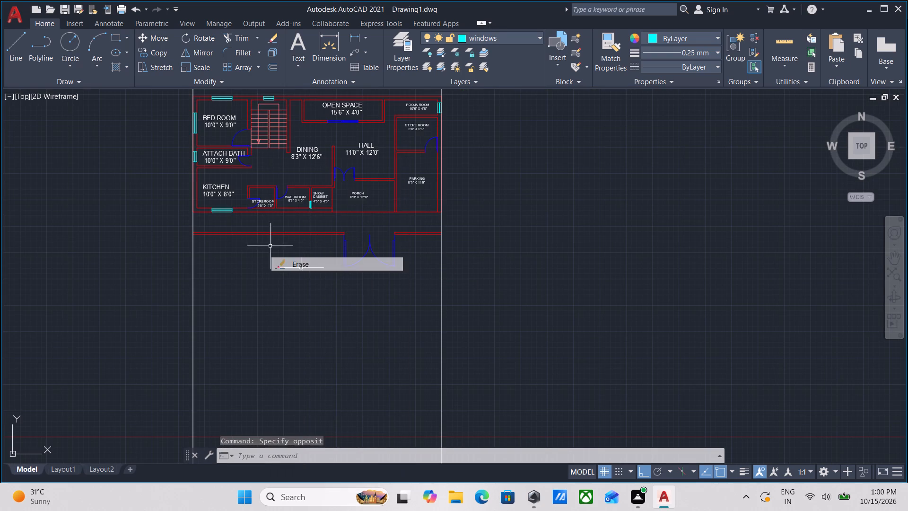
Draw a vertical construction line through the wall corner between show cabinet and porch, below the hall double door's dining-side jamb.
scroll(301, 268, down, 1)
middle_drag(301, 268, 302, 254)
scroll(280, 260, up, 2)
middle_drag(280, 260, 283, 296)
middle_drag(268, 264, 265, 270)
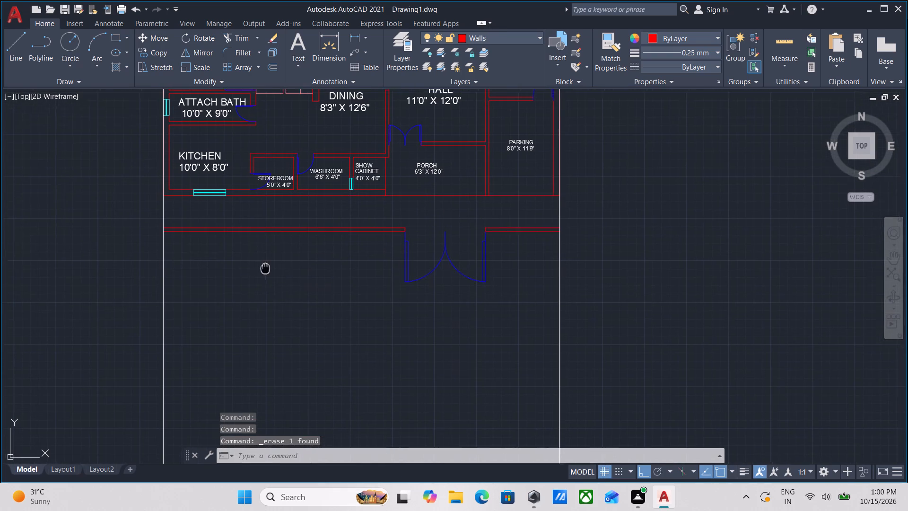
middle_drag(265, 270, 253, 284)
middle_drag(277, 279, 238, 292)
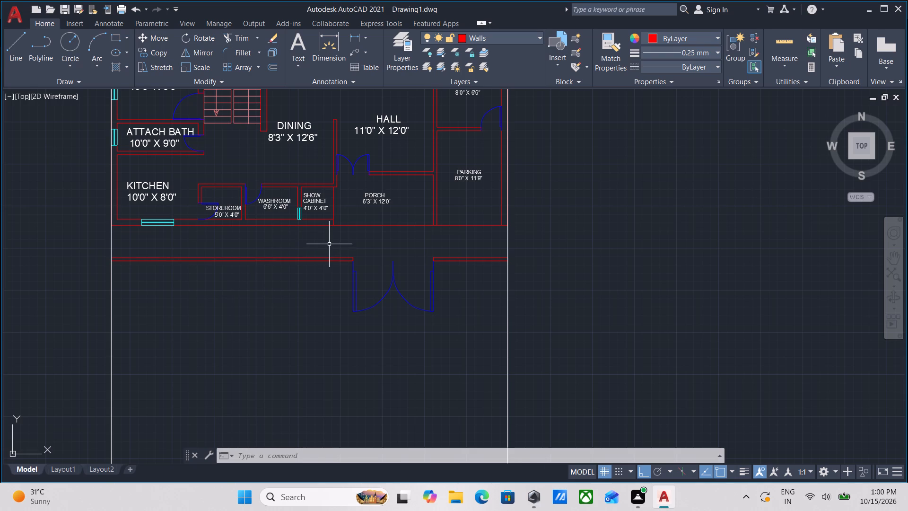
scroll(330, 244, down, 1)
middle_drag(374, 291, 396, 316)
scroll(383, 281, up, 1)
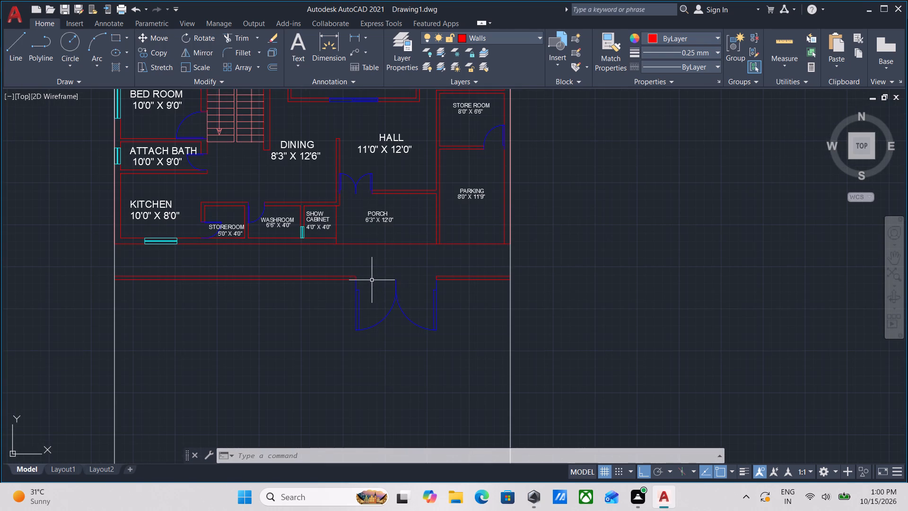
key(x)
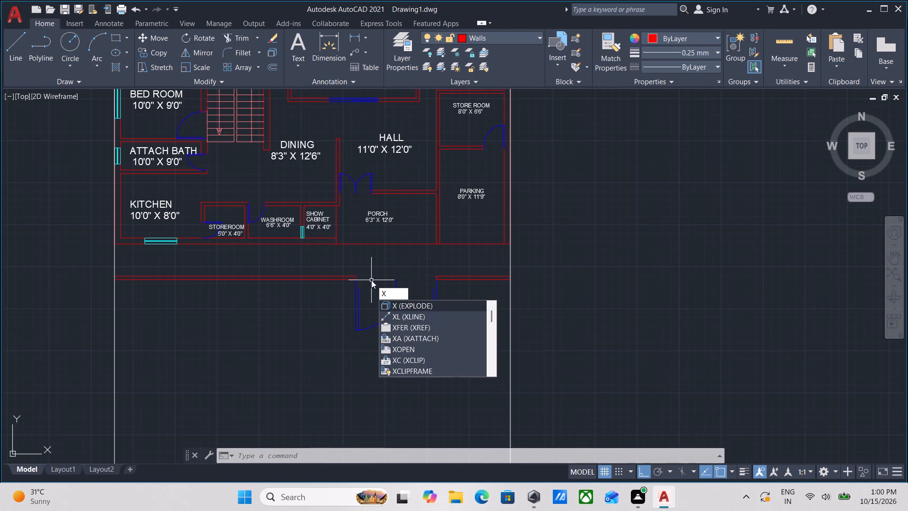
key(l)
key(Return)
scroll(313, 238, up, 3)
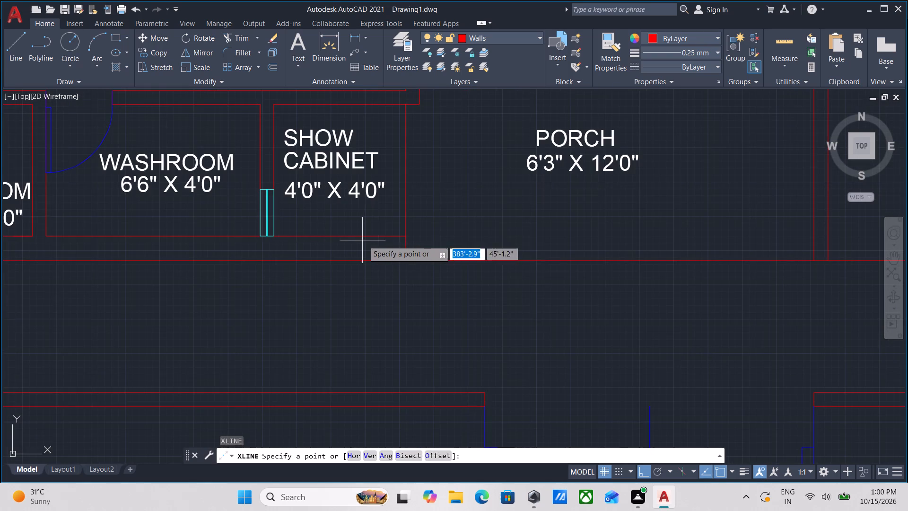
scroll(393, 248, down, 2)
middle_drag(393, 249, 381, 335)
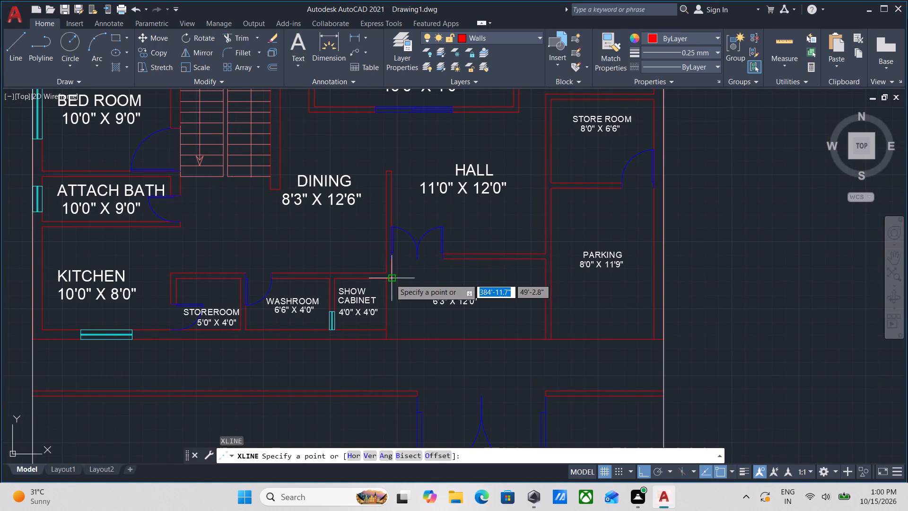
click(390, 279)
middle_drag(385, 381, 381, 293)
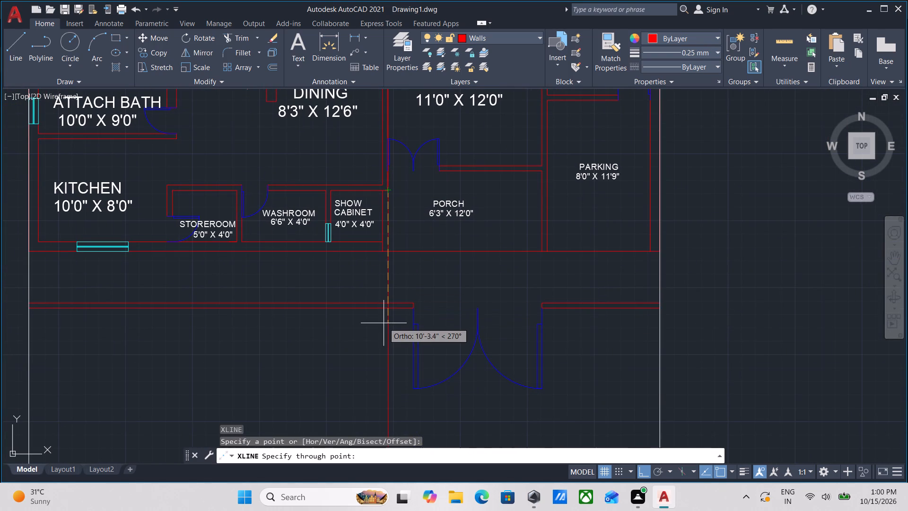
click(384, 323)
key(Escape)
Move the new vertical construction line beside the show cabinet to the GRID LINES layer.
click(401, 357)
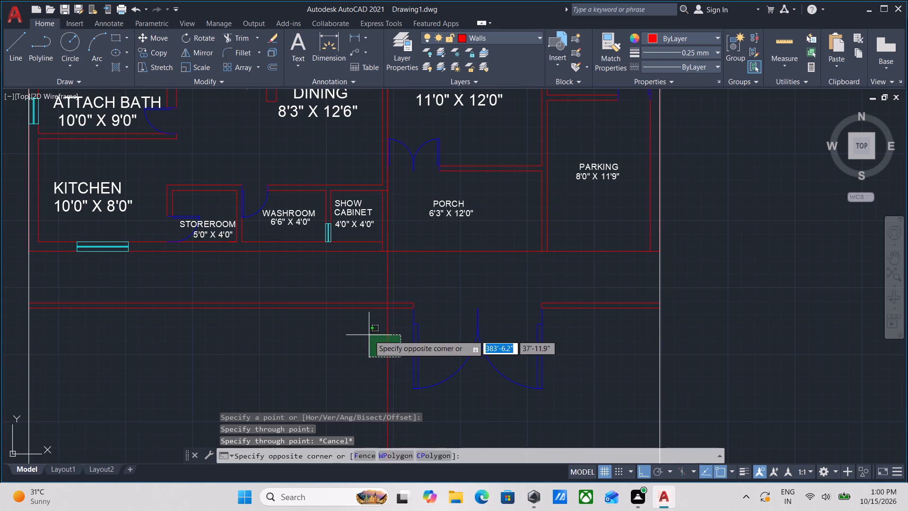
click(369, 335)
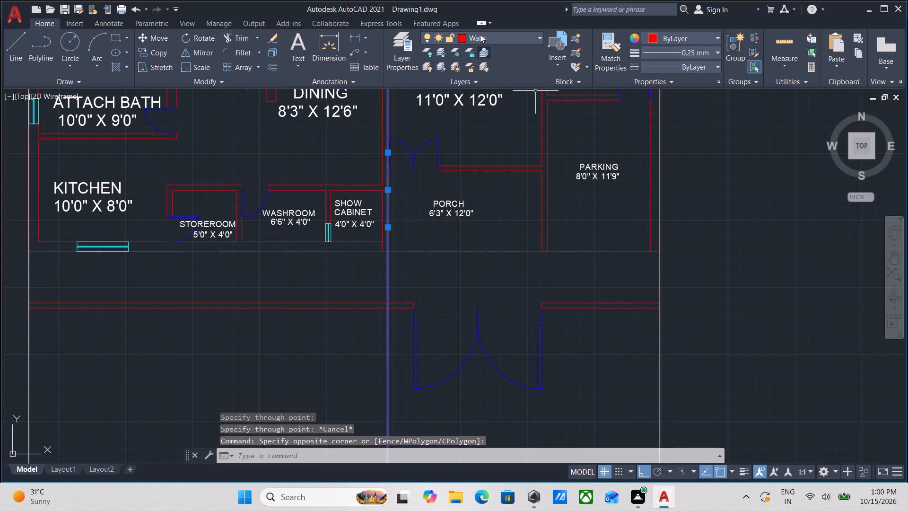
click(488, 35)
click(482, 67)
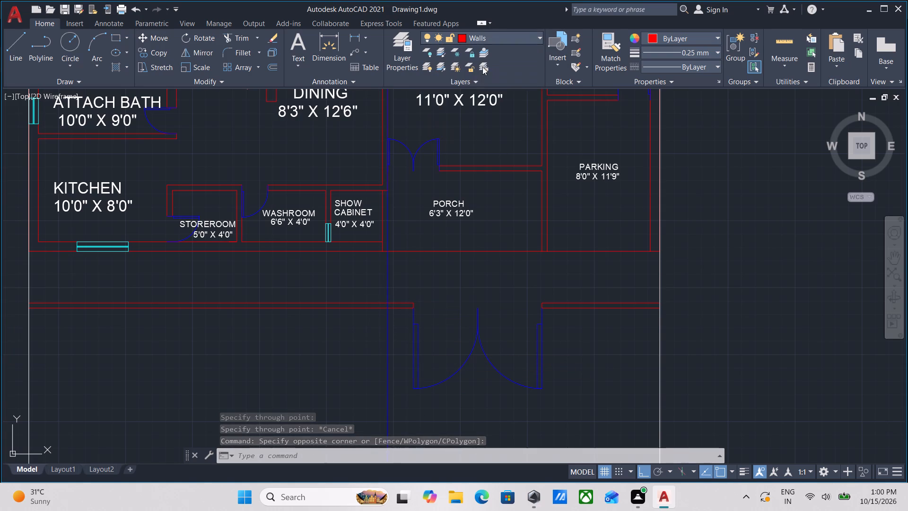
scroll(498, 229, down, 1)
middle_drag(490, 226, 455, 227)
click(506, 36)
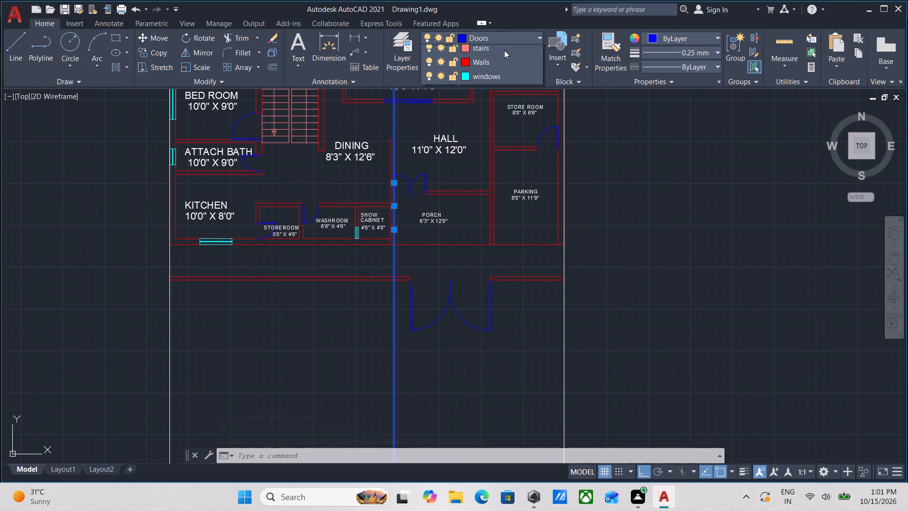
click(480, 80)
scroll(433, 211, down, 2)
scroll(438, 255, up, 1)
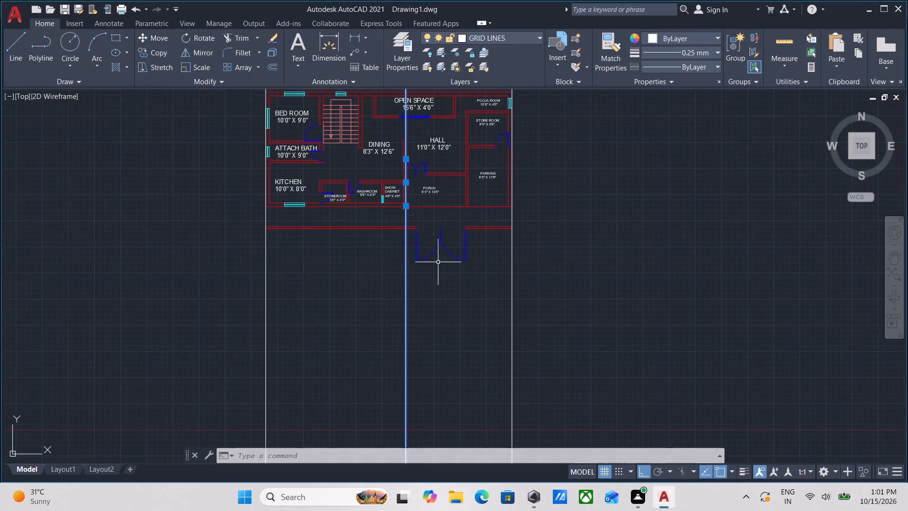
scroll(424, 278, up, 2)
key(Escape)
Draw a vertical construction line through the hall-porch wall's corner at the double door's parking-side jamb.
scroll(423, 278, down, 1)
middle_drag(422, 278, 364, 308)
middle_drag(376, 205, 363, 244)
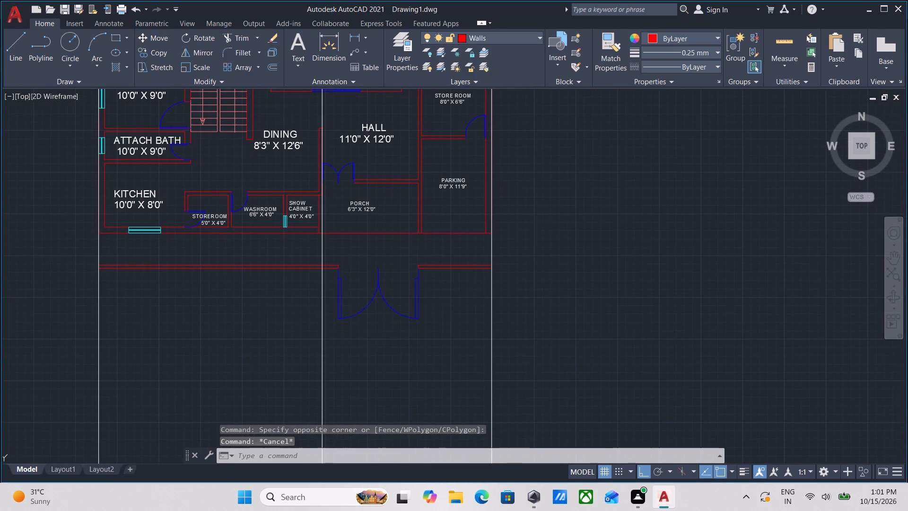
text(XL)
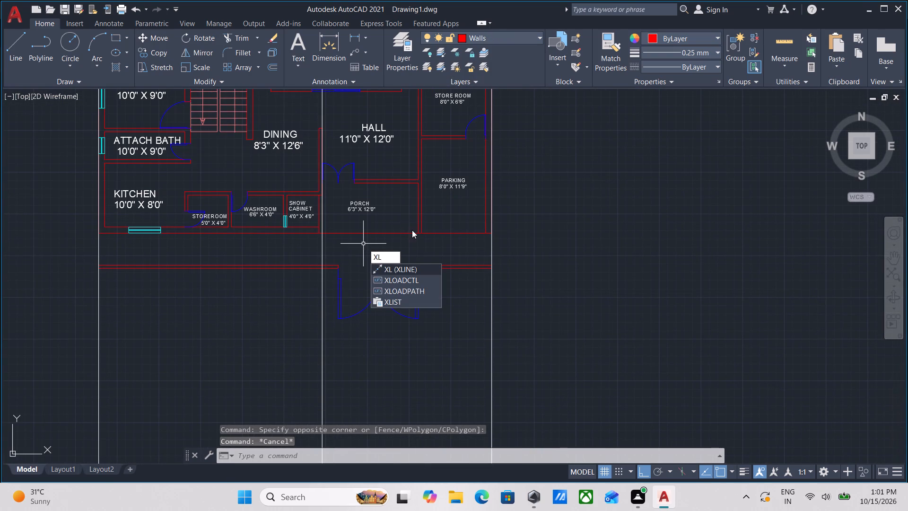
key(Return)
scroll(418, 246, up, 2)
scroll(418, 246, down, 1)
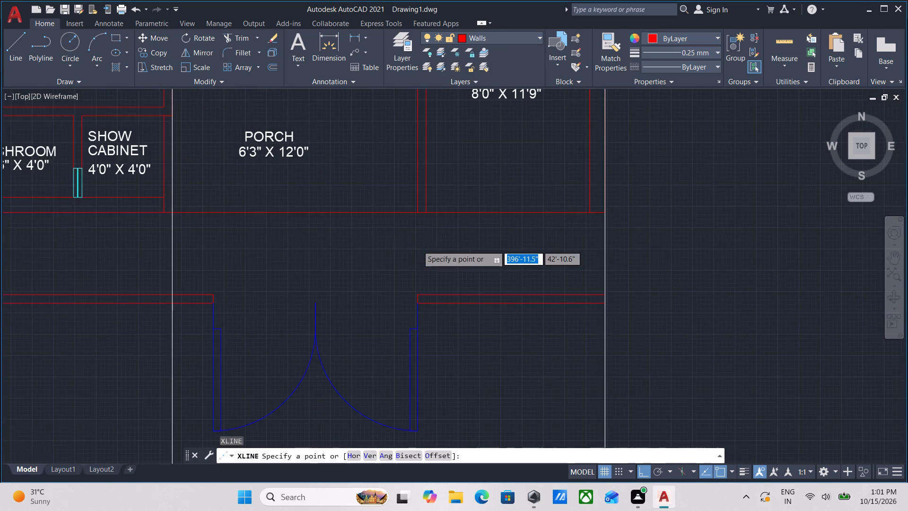
middle_drag(417, 246, 413, 208)
scroll(420, 206, down, 2)
middle_drag(420, 206, 407, 220)
scroll(412, 238, up, 2)
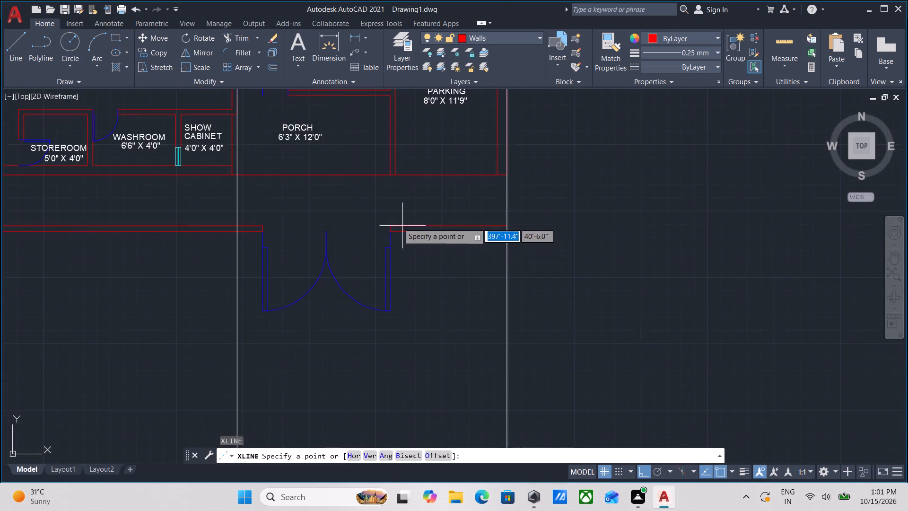
scroll(393, 220, down, 1)
middle_drag(393, 220, 392, 247)
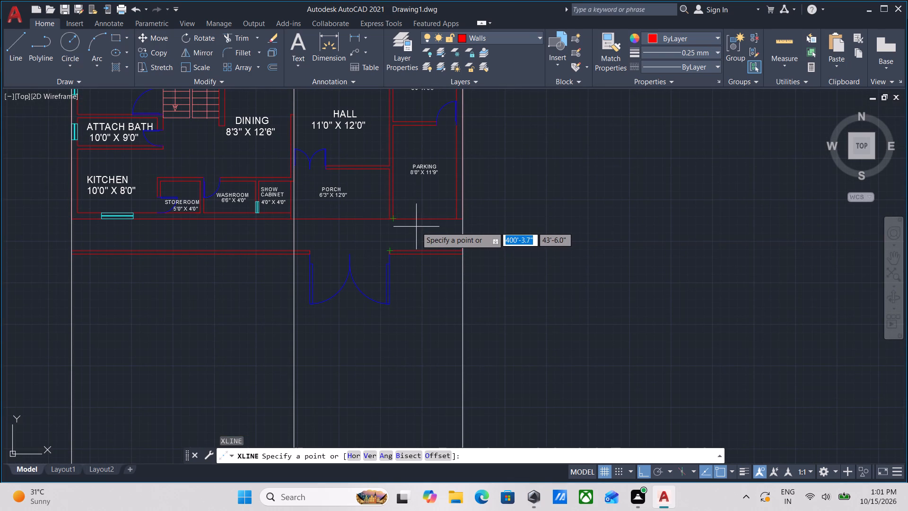
scroll(323, 171, up, 3)
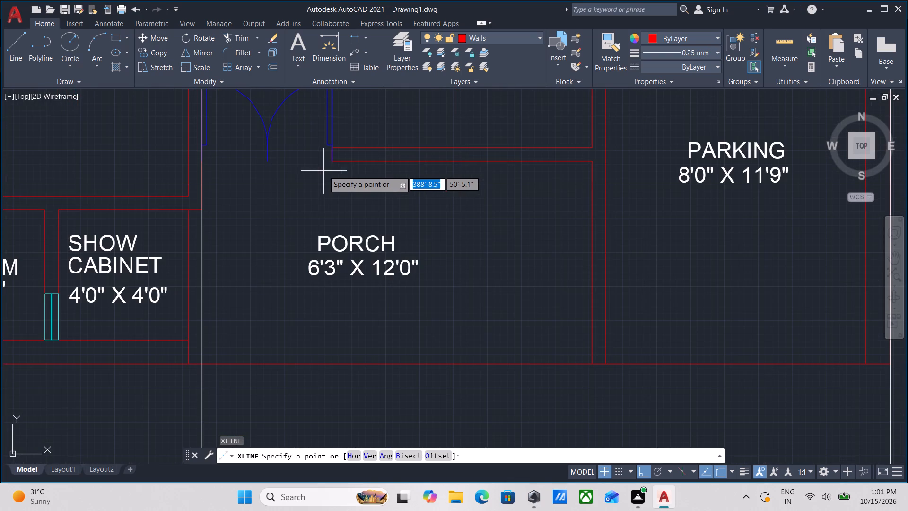
click(334, 163)
middle_drag(336, 286, 335, 229)
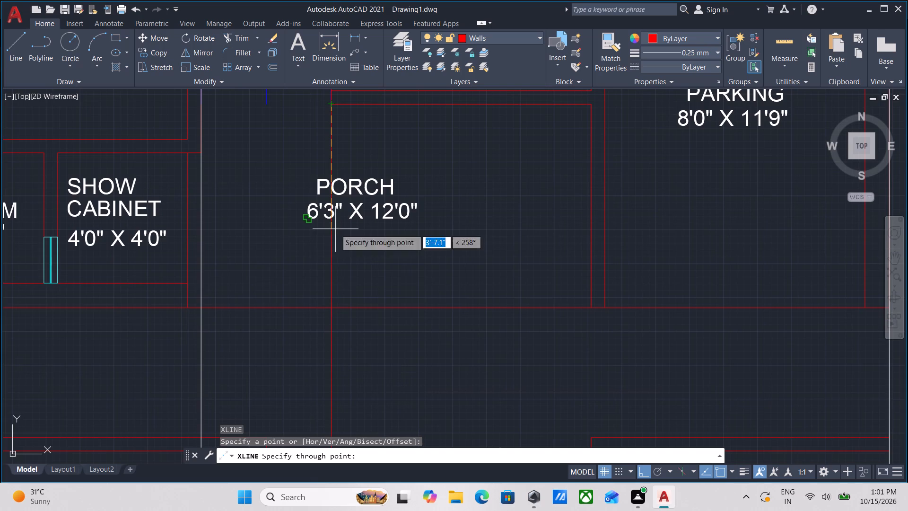
scroll(337, 283, down, 1)
middle_drag(337, 283, 340, 238)
click(333, 275)
scroll(333, 275, down, 1)
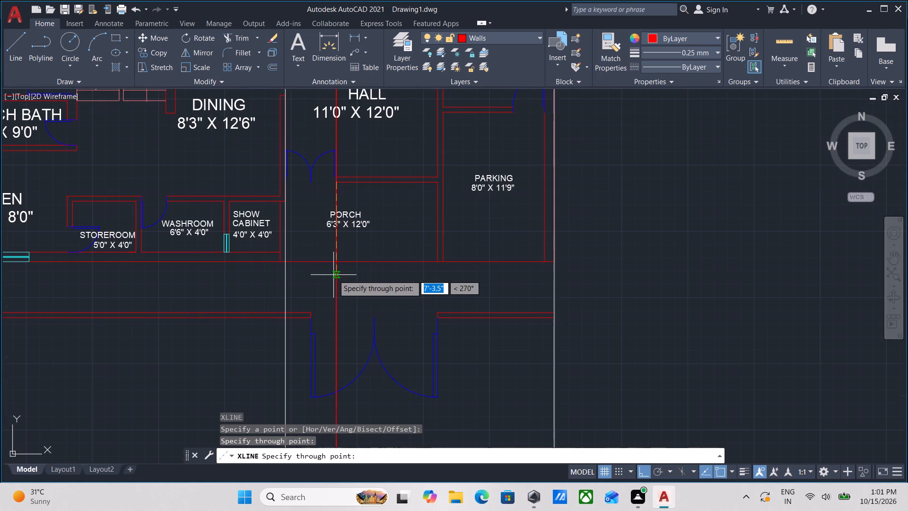
key(Escape)
Move the vertical construction line at the double door's parking-side jamb to the GRID LINES layer.
scroll(335, 277, down, 1)
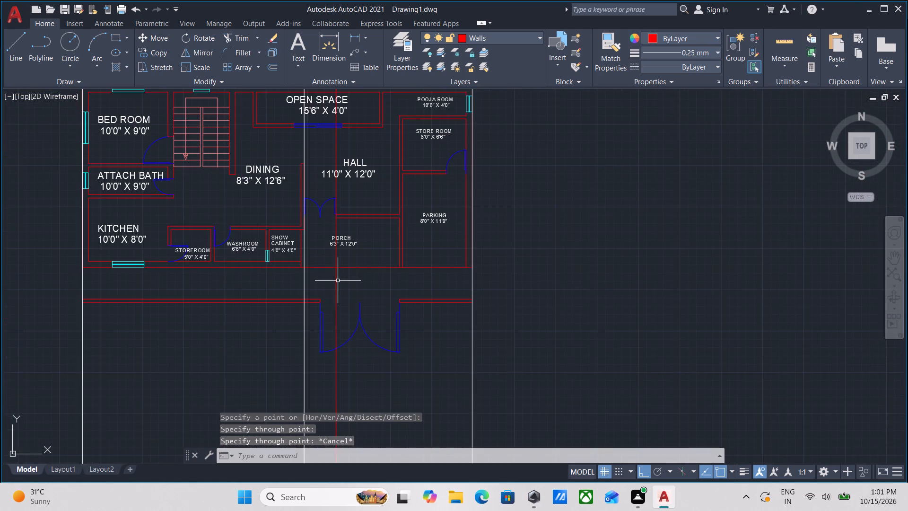
middle_drag(338, 281, 335, 251)
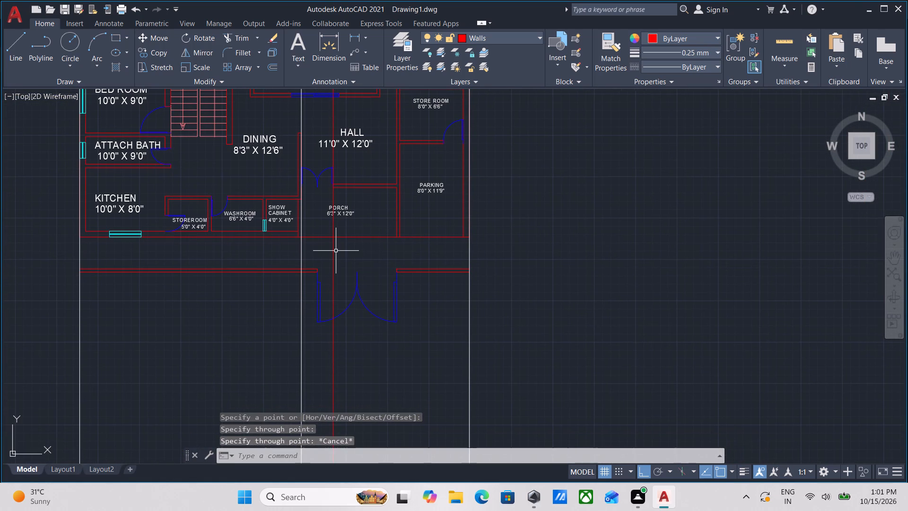
click(342, 261)
click(331, 252)
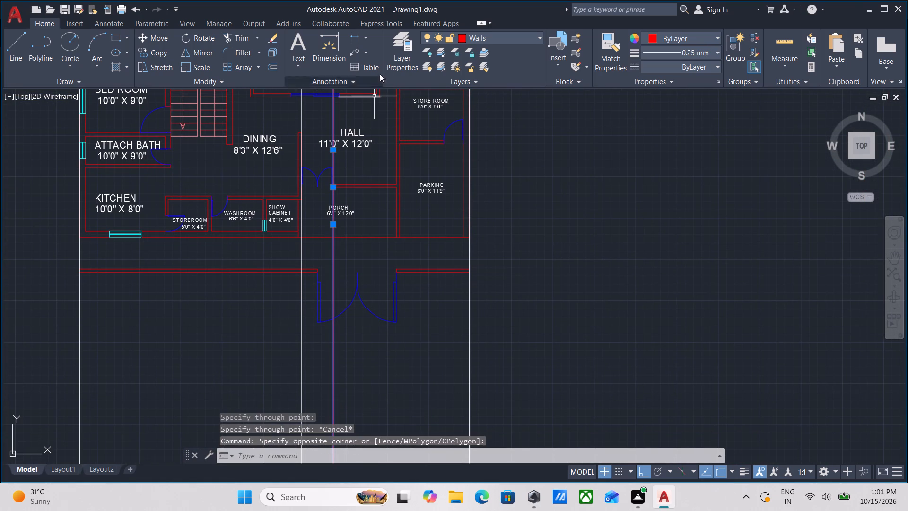
click(492, 36)
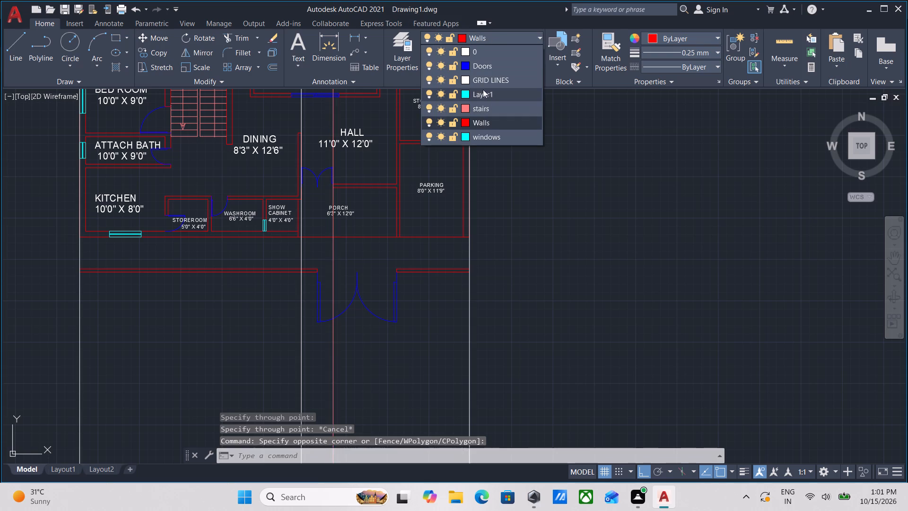
click(485, 79)
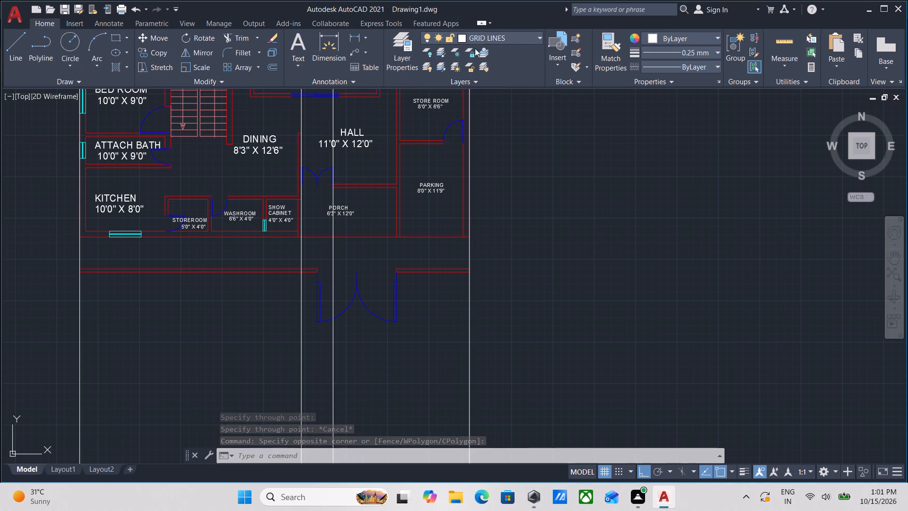
Compare the vertical construction lines on the front-gate plan with the gridded ground floor copy, then inspect the porch and gate area.
scroll(406, 209, down, 1)
key(Escape)
scroll(397, 239, down, 1)
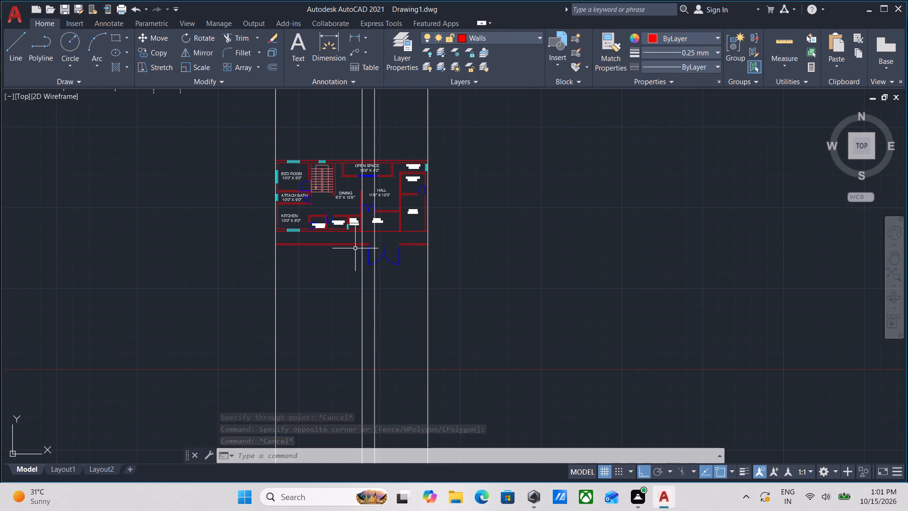
scroll(444, 274, down, 1)
middle_drag(444, 274, 444, 324)
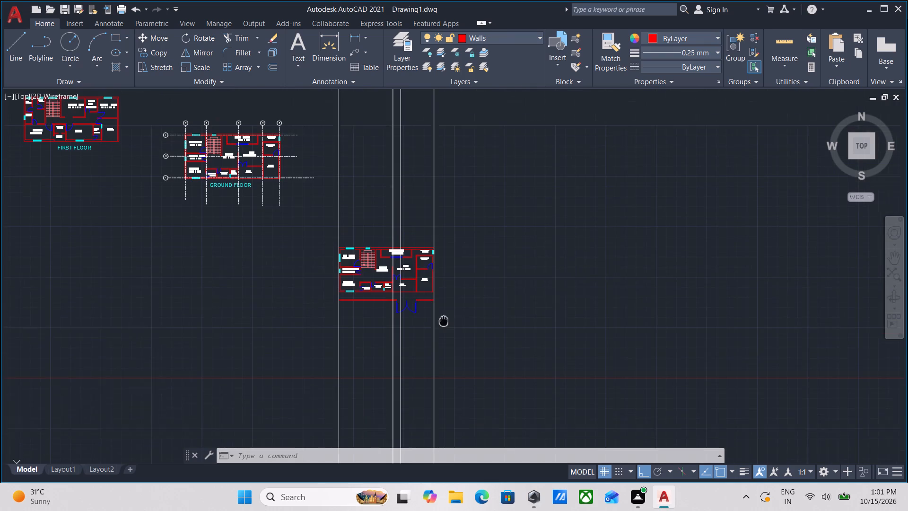
middle_drag(444, 324, 444, 328)
middle_drag(360, 275, 360, 336)
scroll(361, 326, up, 1)
middle_drag(358, 318, 357, 281)
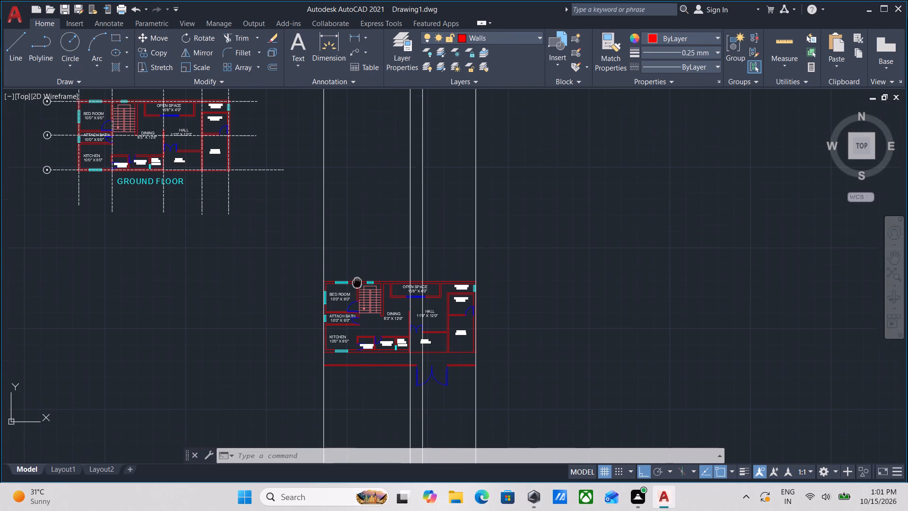
middle_drag(357, 281, 358, 267)
scroll(451, 327, up, 2)
scroll(450, 296, down, 1)
middle_drag(450, 296, 469, 267)
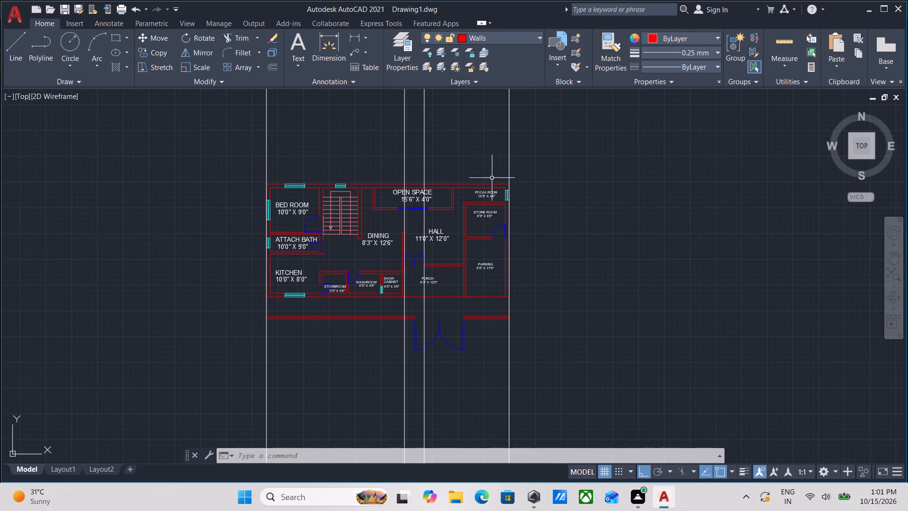
scroll(489, 151, up, 2)
scroll(482, 146, down, 2)
middle_drag(481, 146, 470, 182)
middle_drag(475, 159, 470, 210)
middle_drag(438, 229, 467, 199)
scroll(489, 199, down, 2)
middle_drag(489, 199, 493, 221)
scroll(350, 194, up, 2)
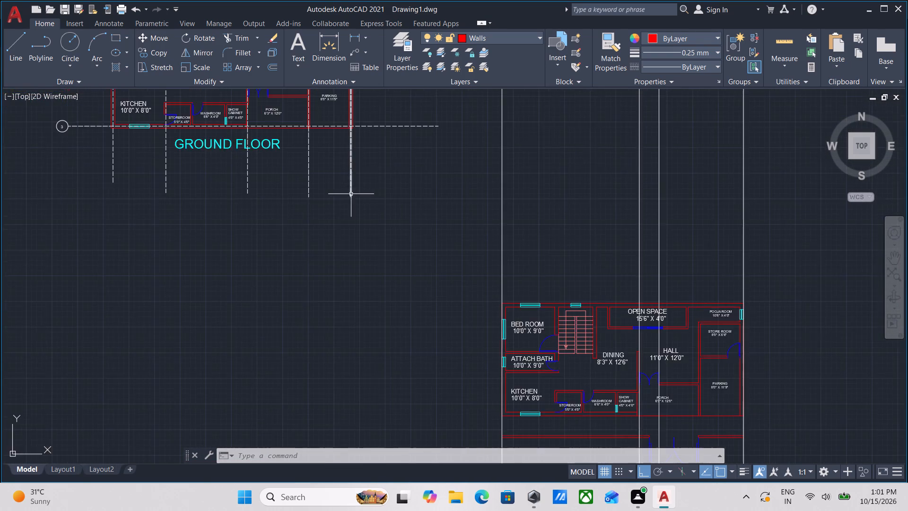
key(Escape)
scroll(397, 188, down, 2)
scroll(474, 172, up, 2)
scroll(514, 164, down, 1)
middle_drag(513, 163, 445, 182)
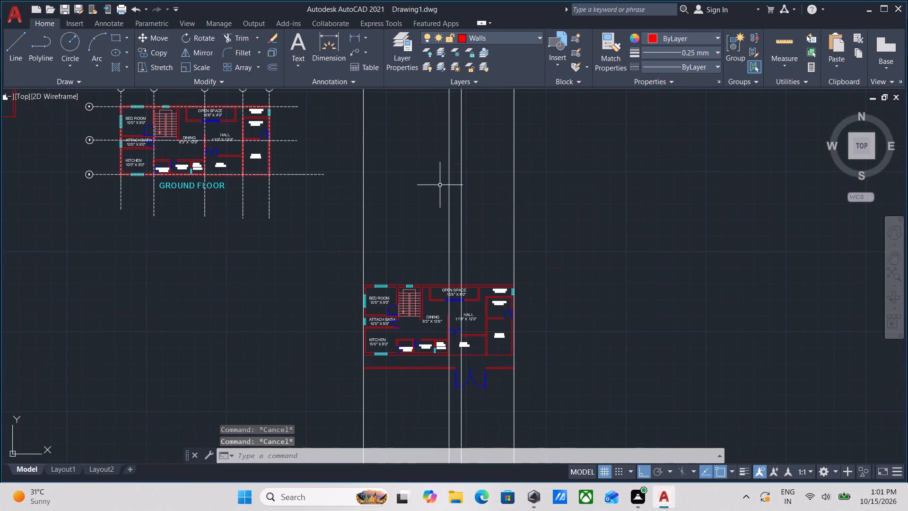
scroll(486, 161, down, 2)
scroll(480, 226, up, 5)
middle_drag(448, 223, 451, 277)
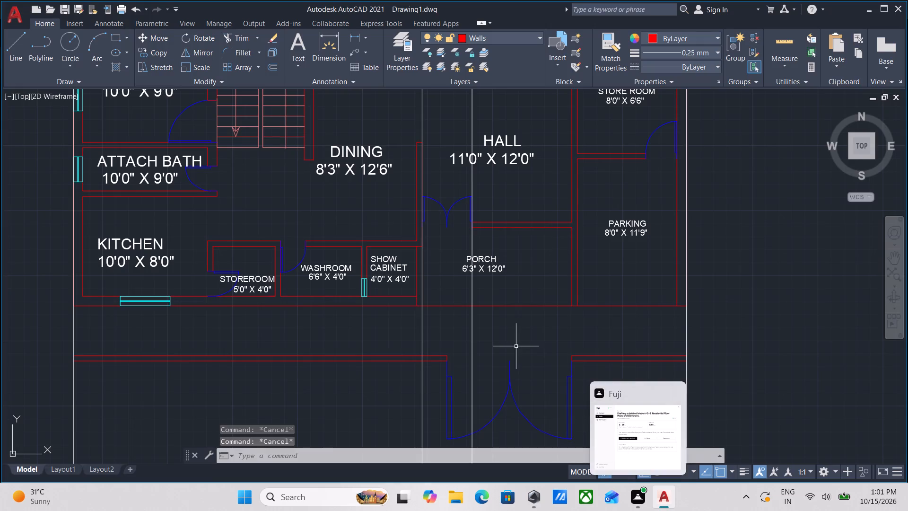
click(650, 458)
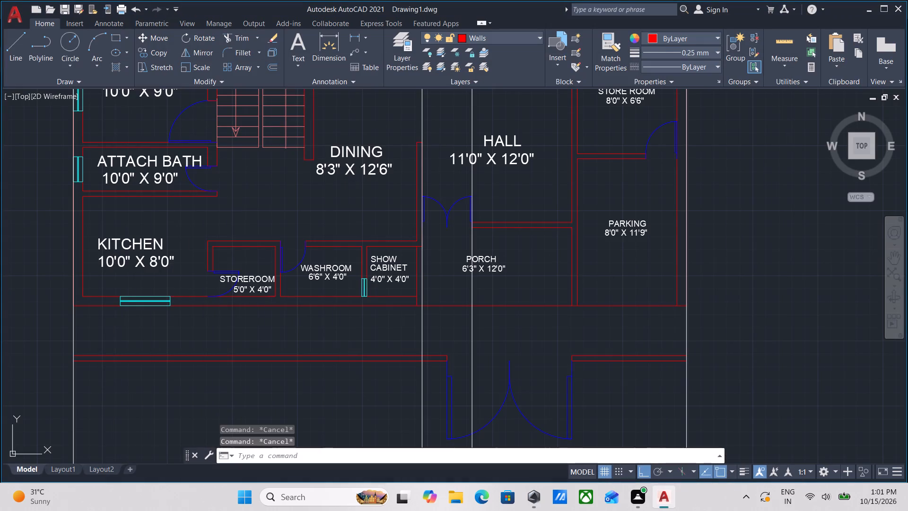
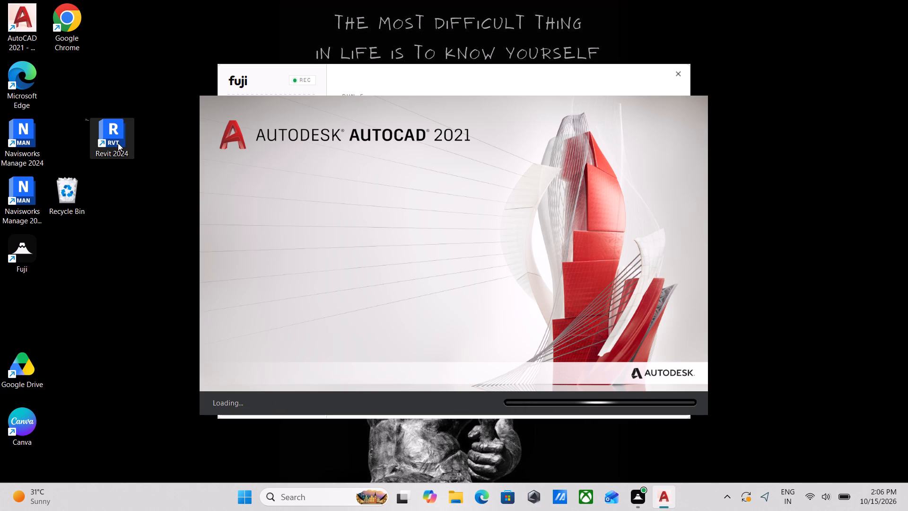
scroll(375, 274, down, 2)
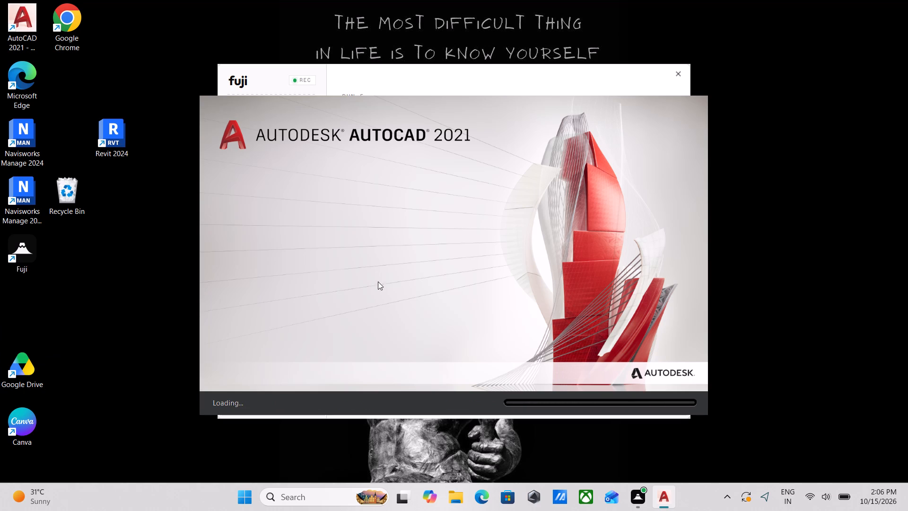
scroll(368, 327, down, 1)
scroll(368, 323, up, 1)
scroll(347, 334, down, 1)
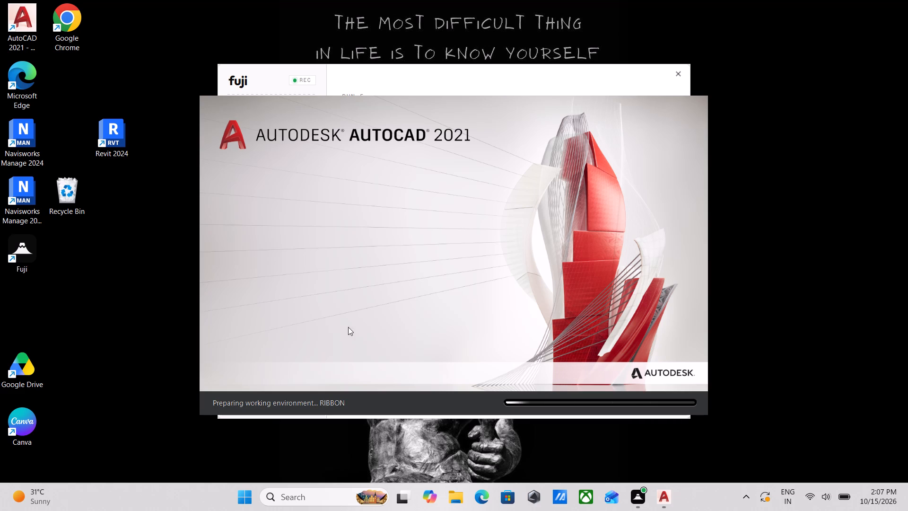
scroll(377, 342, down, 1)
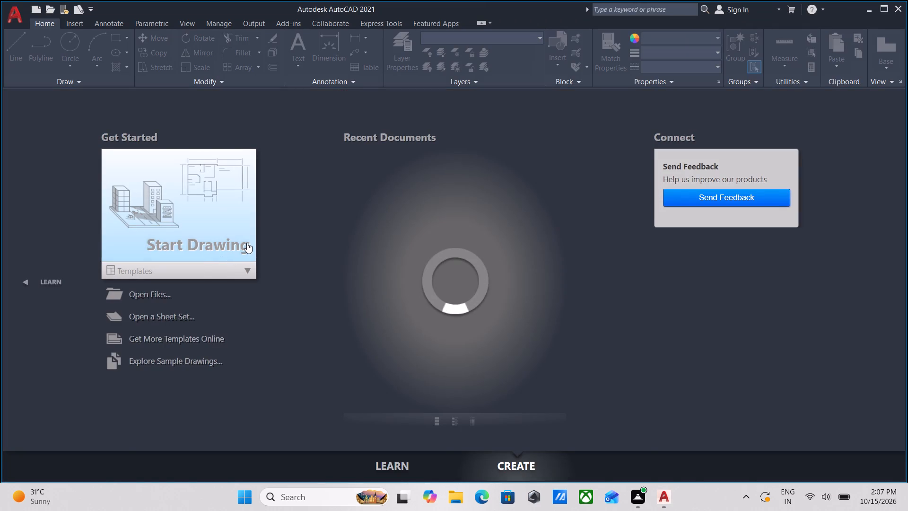
Open the recent drawing AUTOCAD PROJECT 3.dwg.
double_click(400, 176)
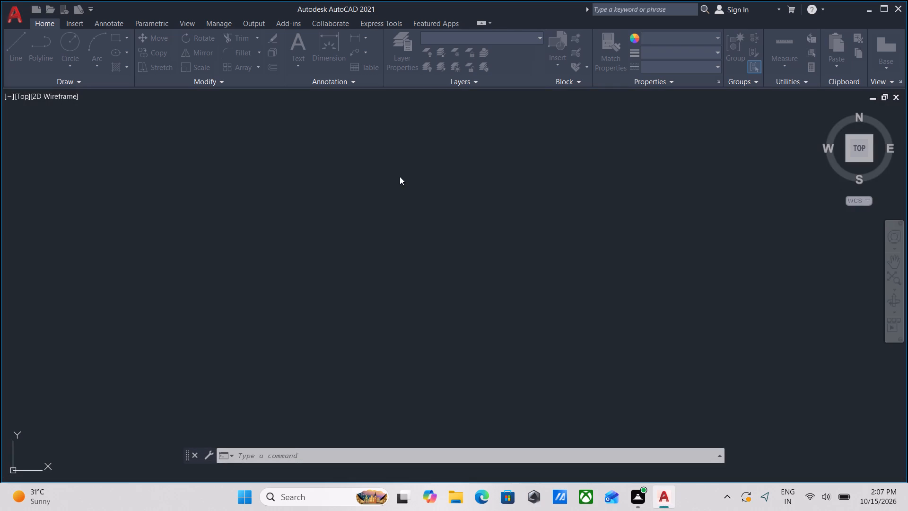
Look over the plan copies, from the front-gate plan with its construction lines to the first floor plan.
scroll(337, 241, down, 1)
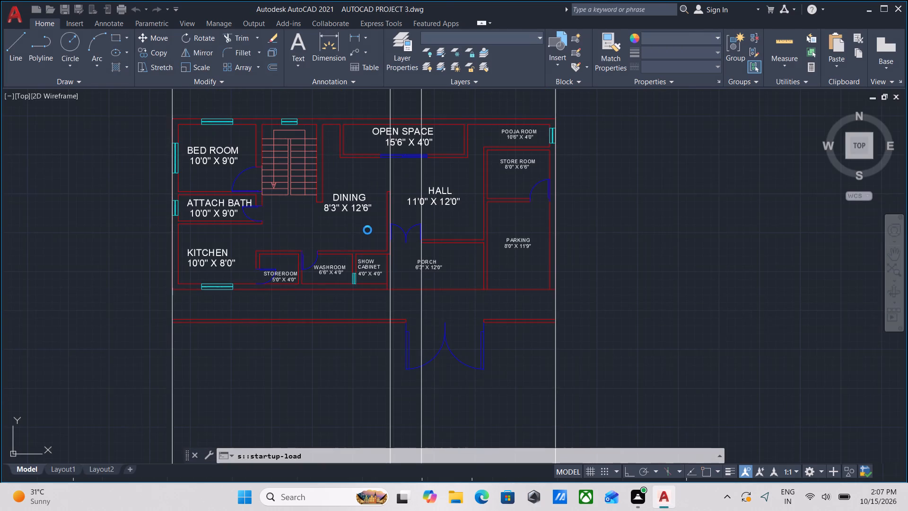
scroll(368, 230, down, 2)
scroll(416, 255, down, 2)
scroll(369, 244, up, 2)
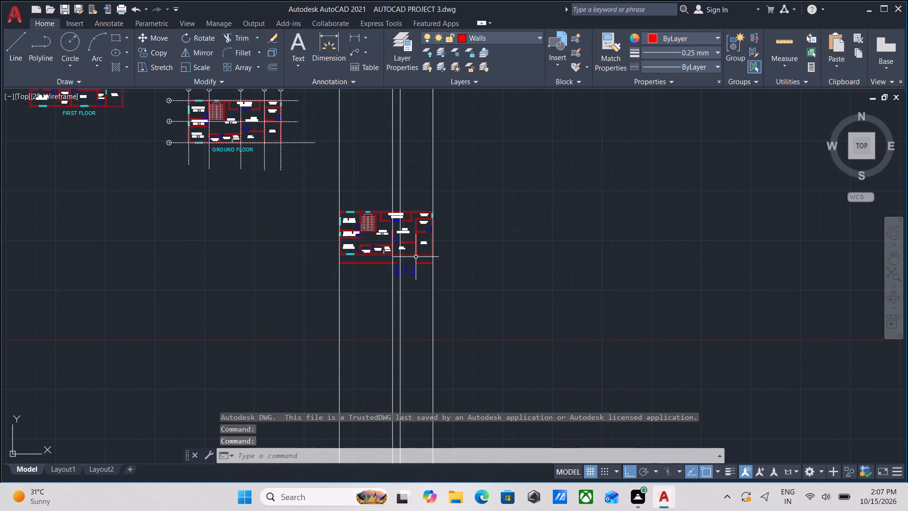
scroll(304, 240, up, 3)
scroll(365, 328, up, 1)
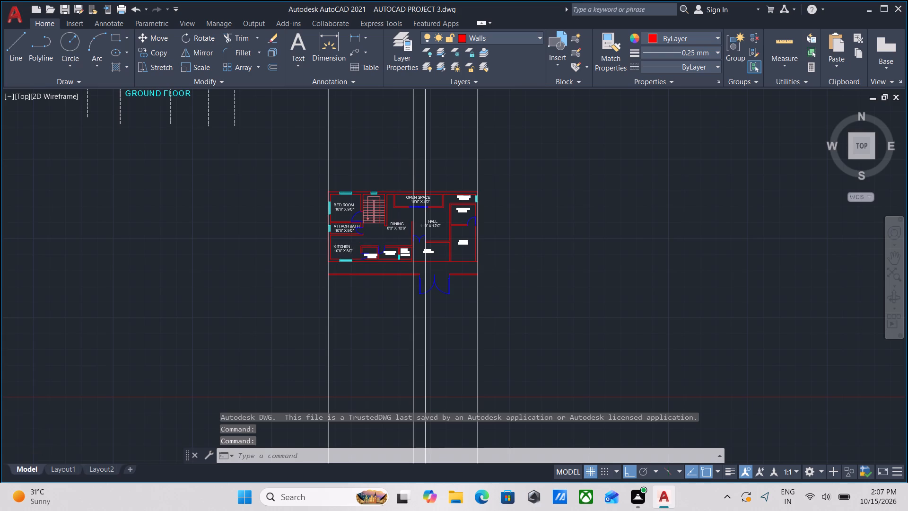
scroll(301, 276, down, 2)
middle_drag(300, 276, 407, 281)
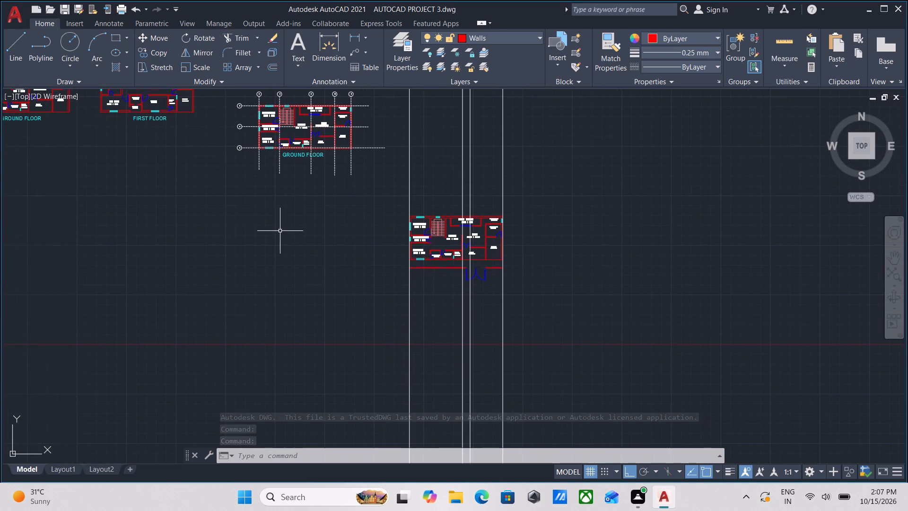
middle_drag(280, 238, 423, 327)
middle_drag(294, 210, 359, 260)
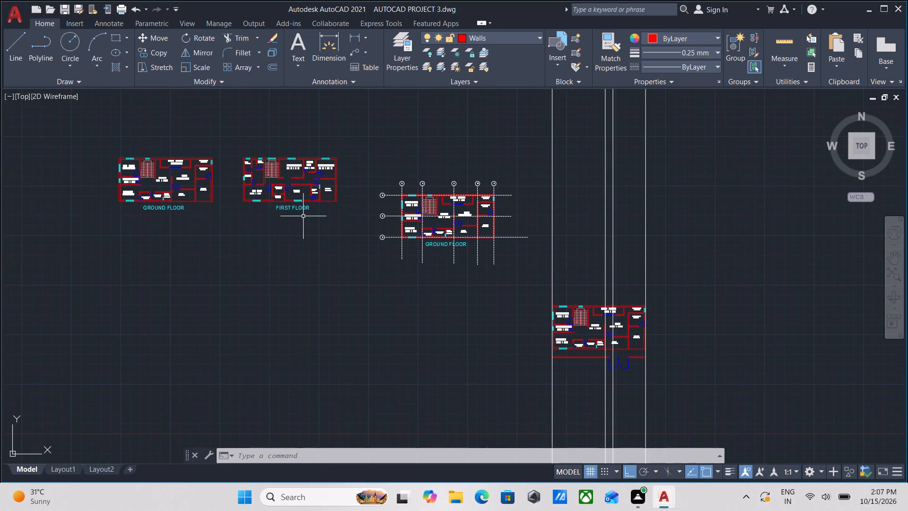
middle_drag(359, 260, 359, 260)
scroll(355, 248, up, 3)
scroll(355, 248, down, 1)
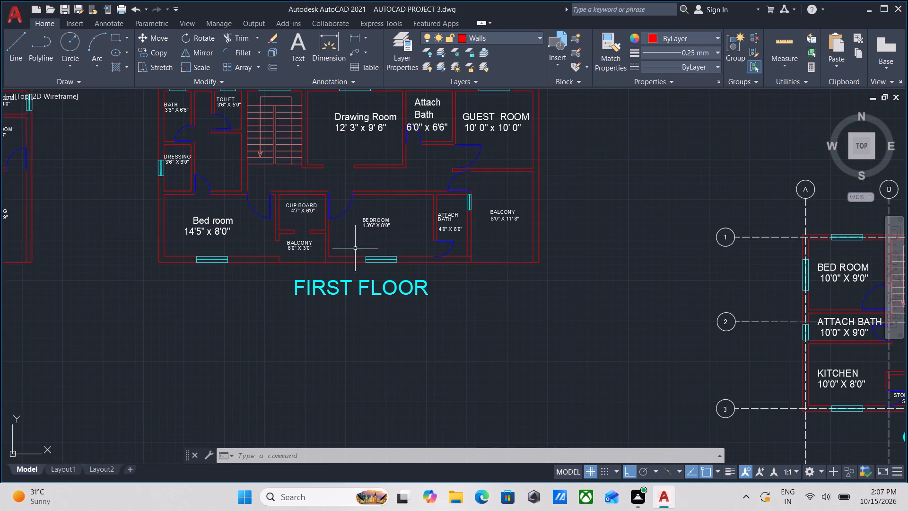
scroll(355, 248, down, 1)
scroll(416, 283, down, 1)
middle_drag(426, 289, 323, 196)
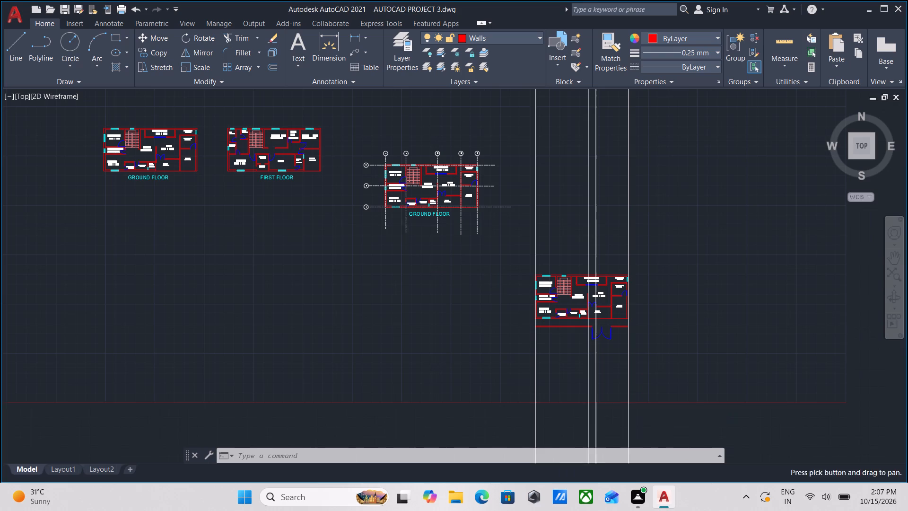
Examine the gridded ground floor copy, including its rooms, grid lines A to E and 1 to 3, and surrounding space.
scroll(392, 191, up, 3)
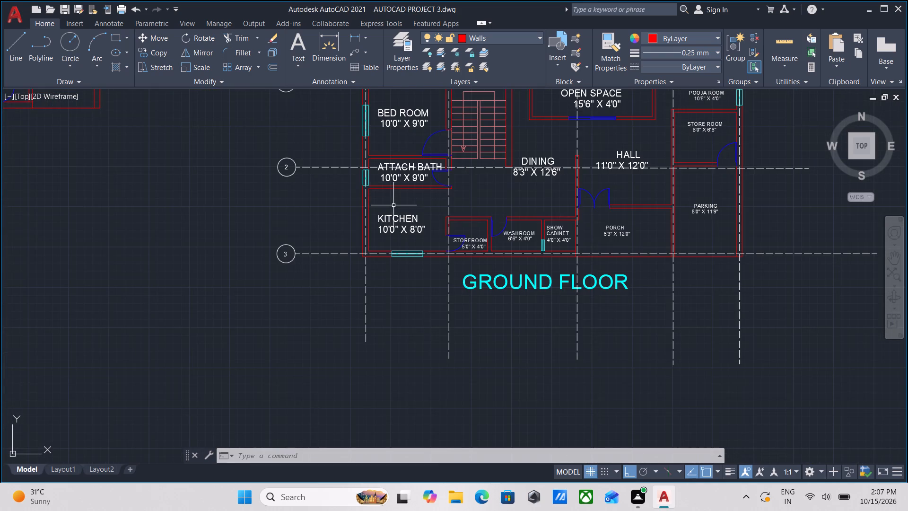
scroll(394, 207, down, 2)
scroll(429, 243, down, 1)
middle_drag(433, 244, 345, 235)
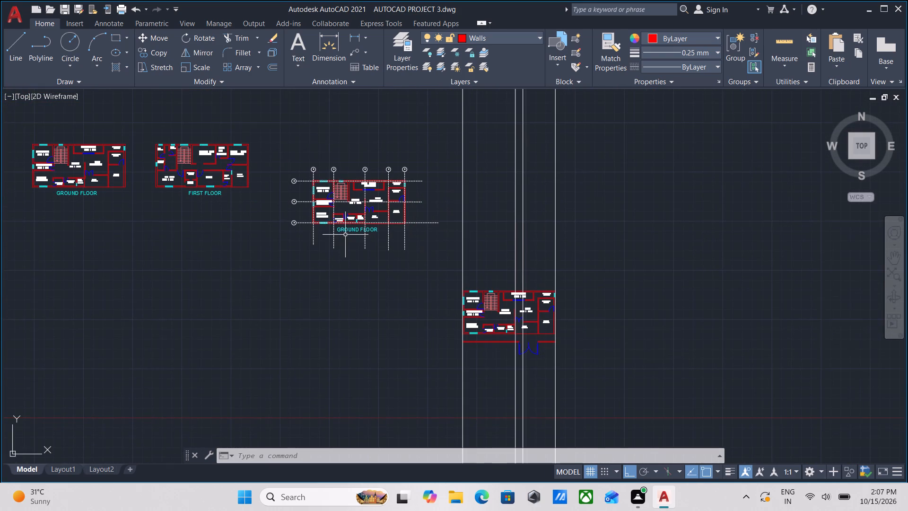
scroll(397, 244, up, 1)
scroll(326, 196, up, 2)
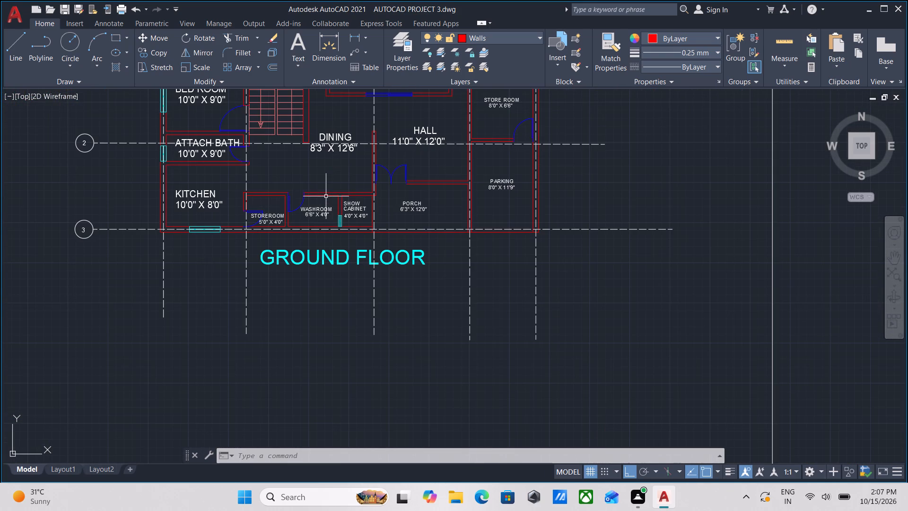
scroll(392, 241, up, 2)
scroll(392, 241, down, 3)
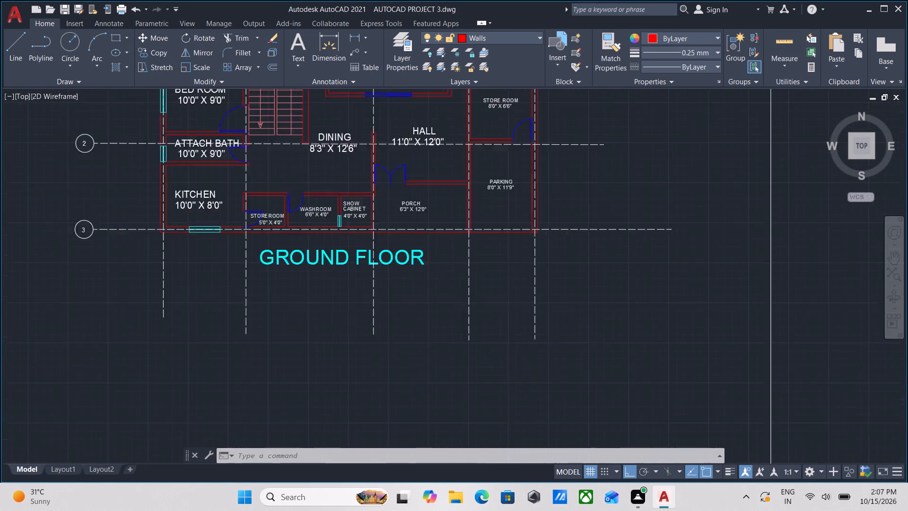
middle_drag(411, 249, 383, 265)
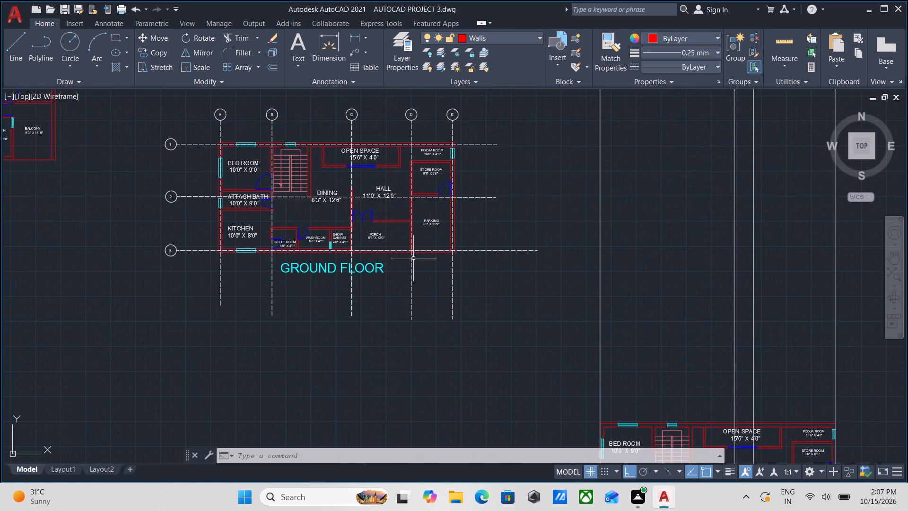
scroll(415, 258, up, 3)
scroll(415, 256, down, 1)
middle_drag(415, 256, 399, 318)
scroll(399, 318, down, 1)
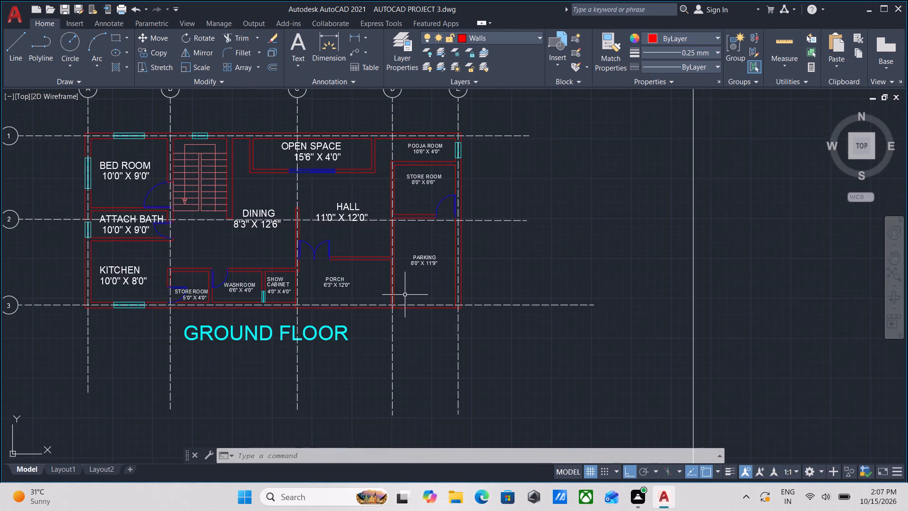
scroll(405, 295, down, 1)
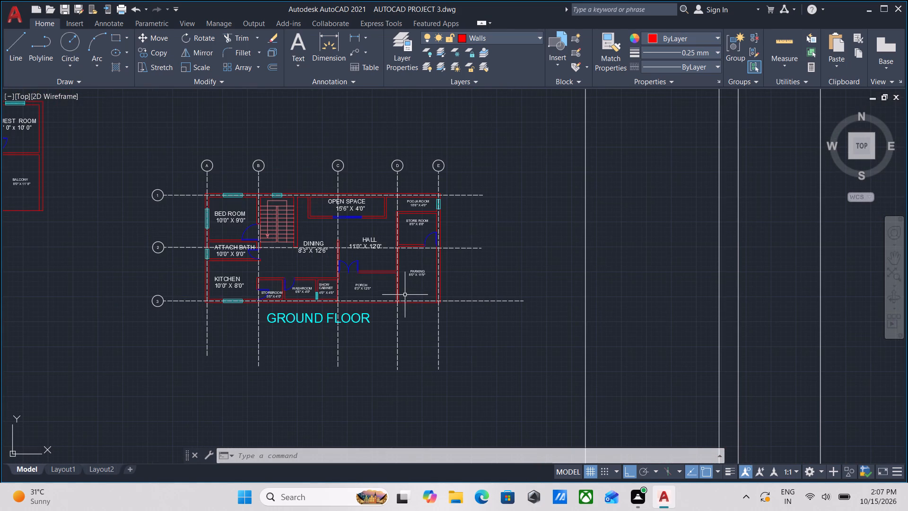
scroll(282, 268, up, 1)
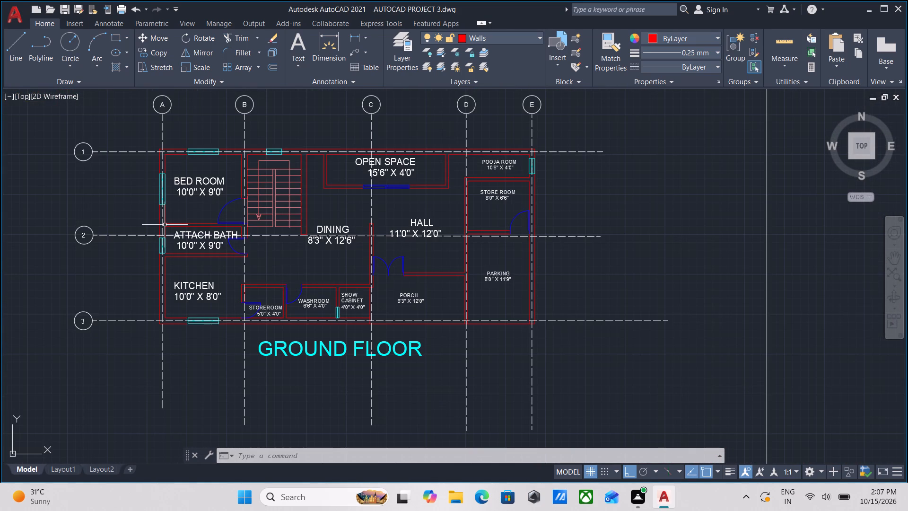
scroll(143, 210, down, 1)
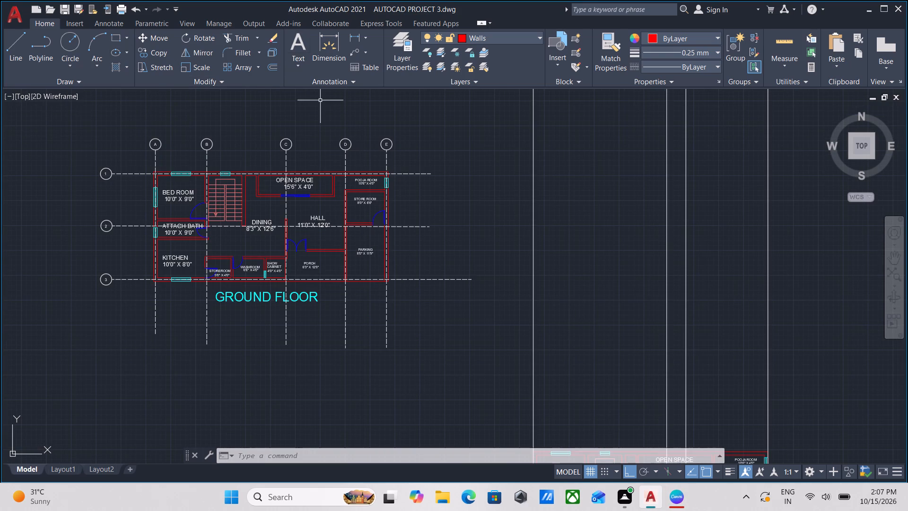
scroll(511, 207, down, 2)
scroll(482, 220, up, 2)
middle_drag(323, 155, 349, 227)
scroll(328, 160, up, 1)
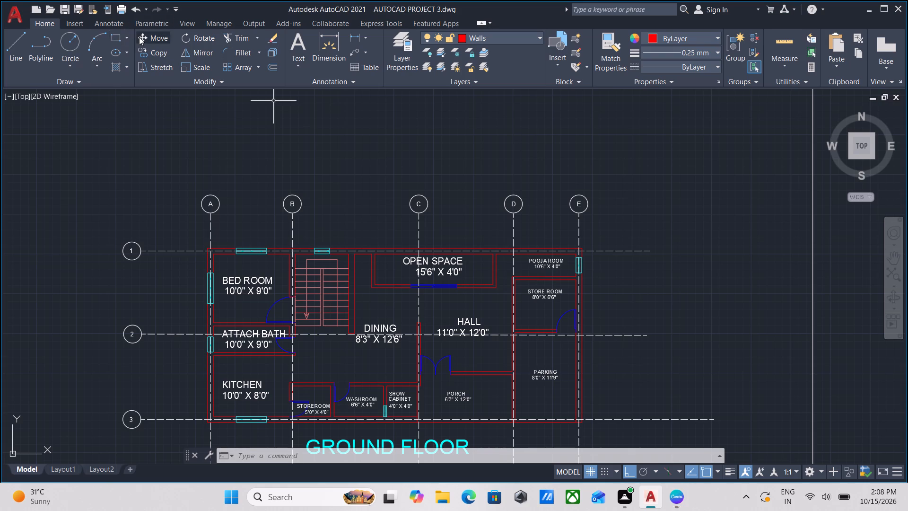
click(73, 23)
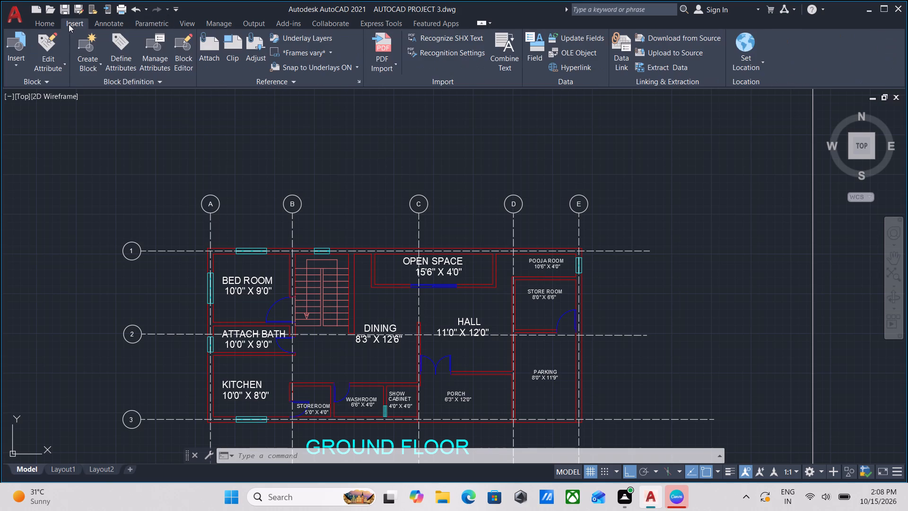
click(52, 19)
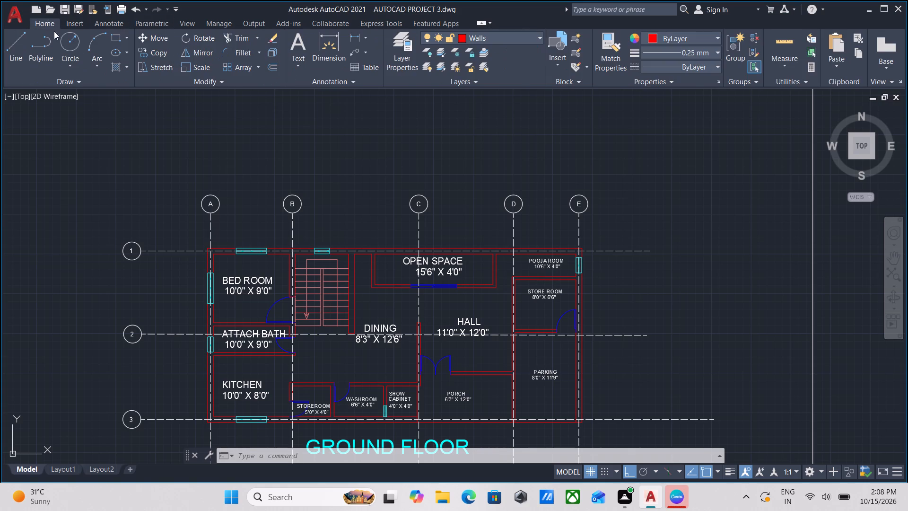
Start a rectangle and make layer 0 the current layer in place of Walls.
click(115, 36)
scroll(336, 136, down, 1)
middle_drag(336, 136, 334, 143)
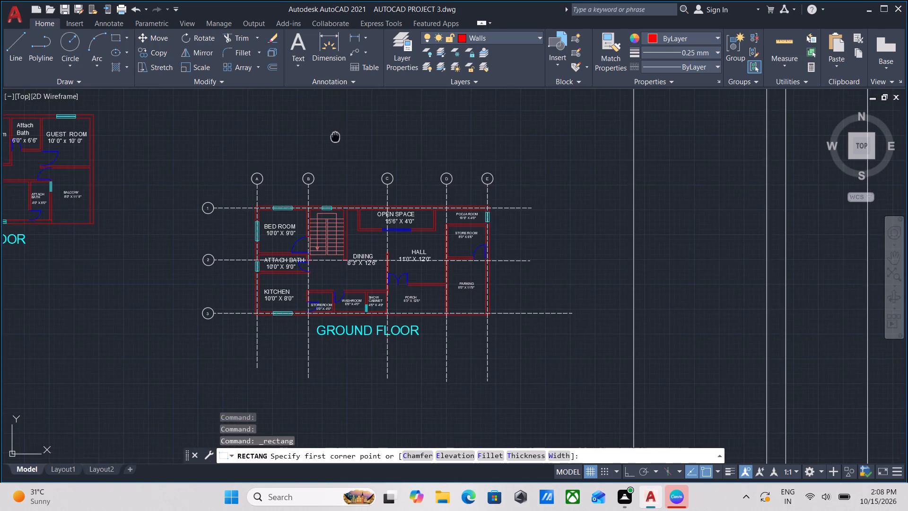
middle_drag(334, 143, 332, 171)
click(505, 36)
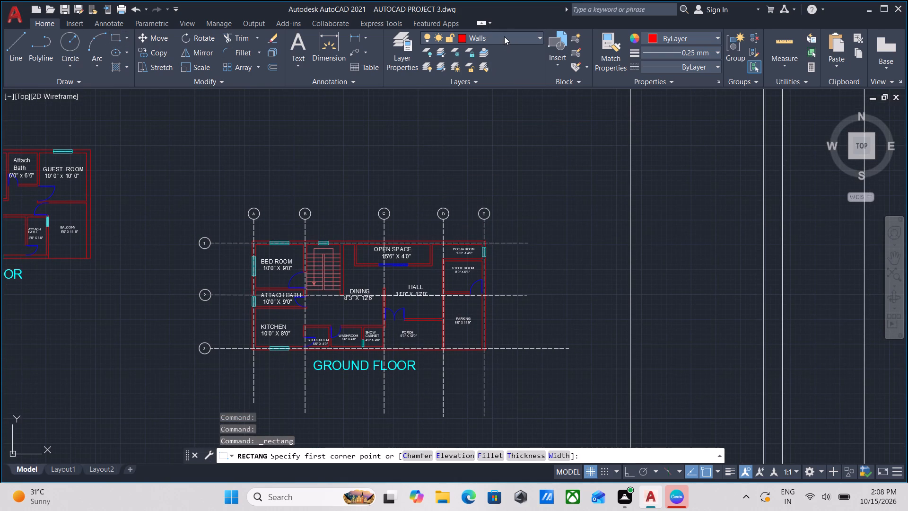
click(465, 53)
scroll(336, 168, up, 3)
click(555, 136)
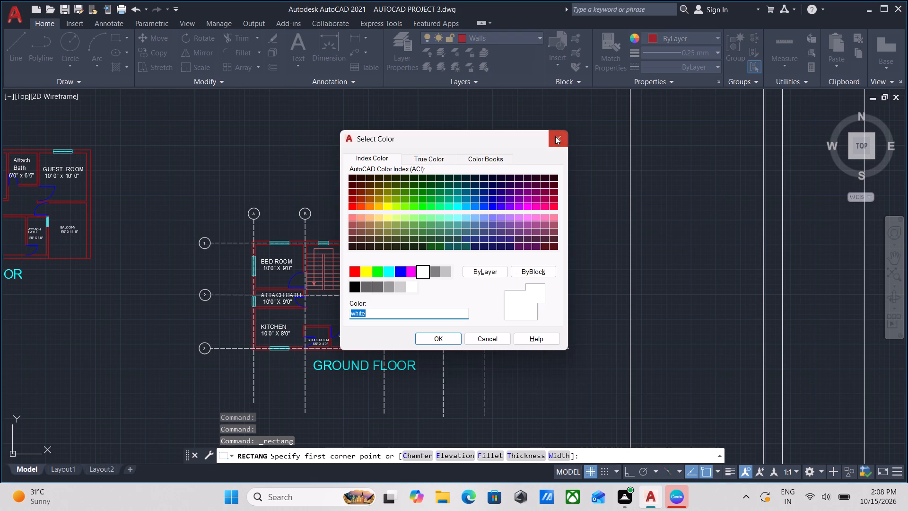
click(540, 37)
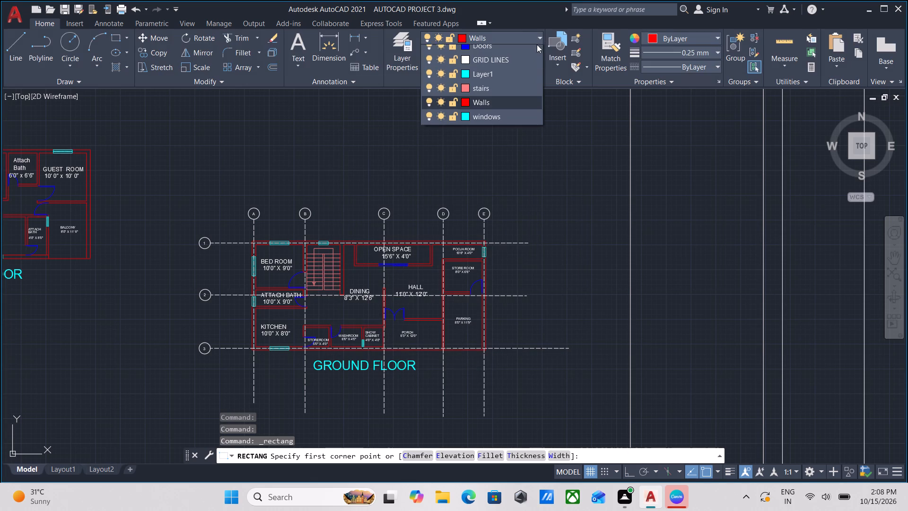
click(536, 55)
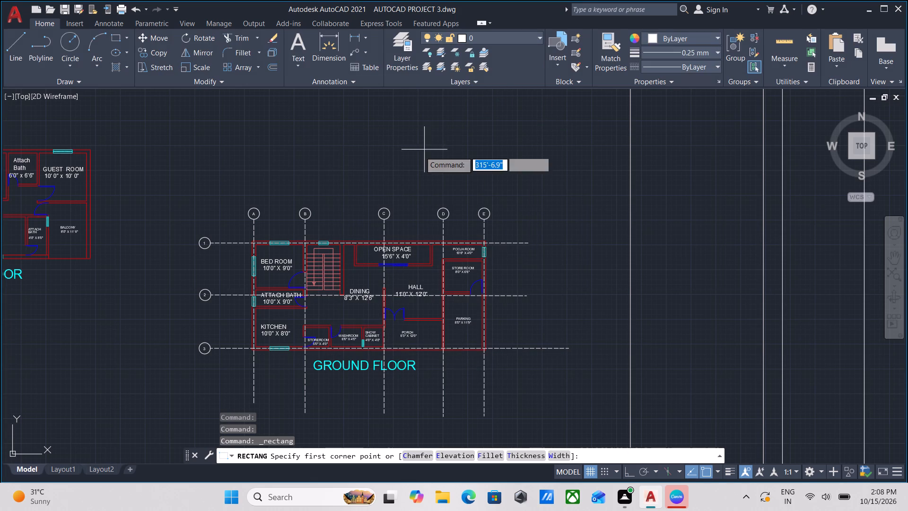
Draw a 9" wide by 1' high rectangle in the empty space above the gridded ground floor plan.
click(353, 162)
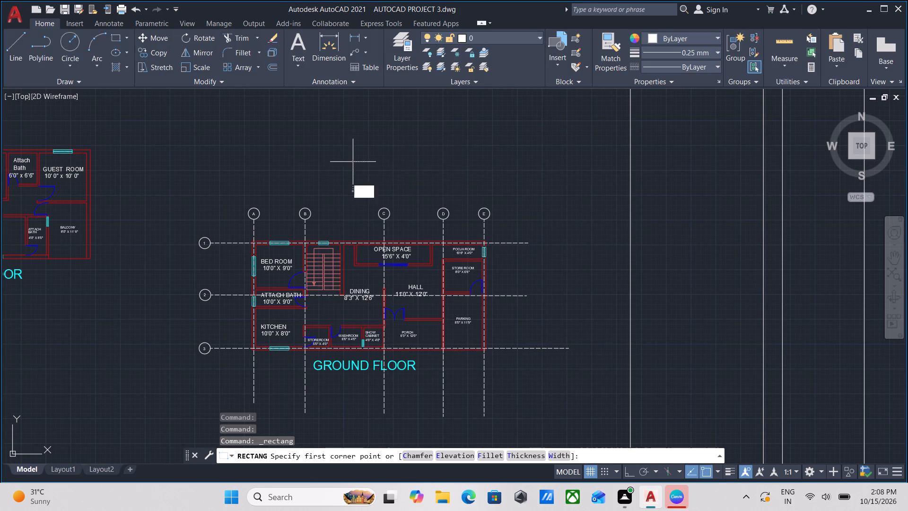
scroll(393, 184, up, 3)
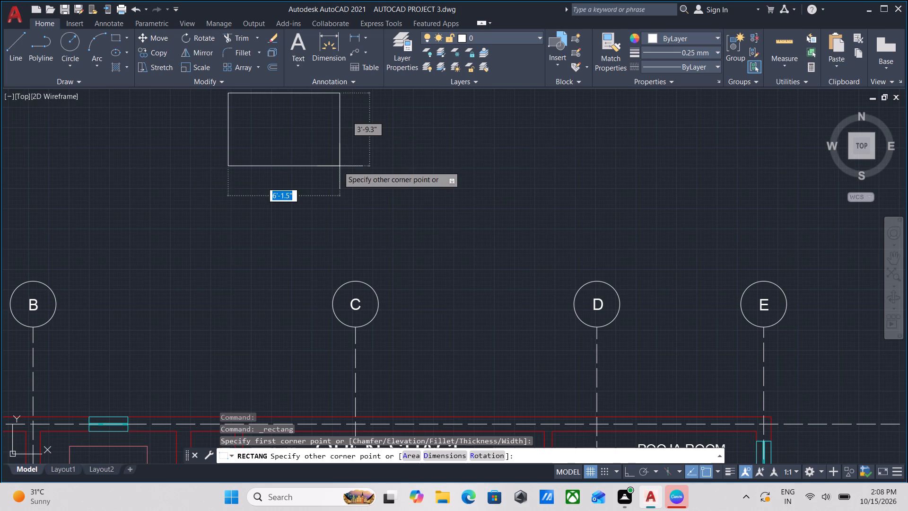
middle_drag(338, 166, 292, 163)
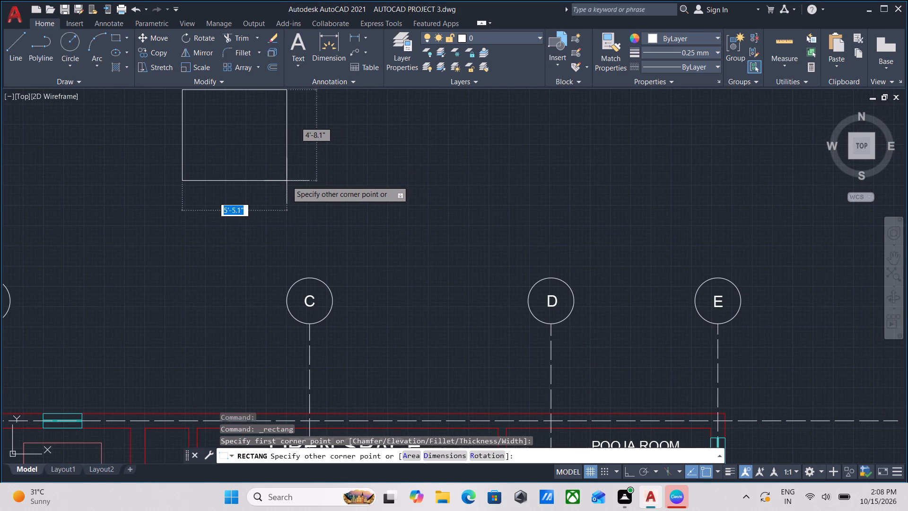
middle_drag(308, 183, 319, 280)
scroll(308, 183, down, 1)
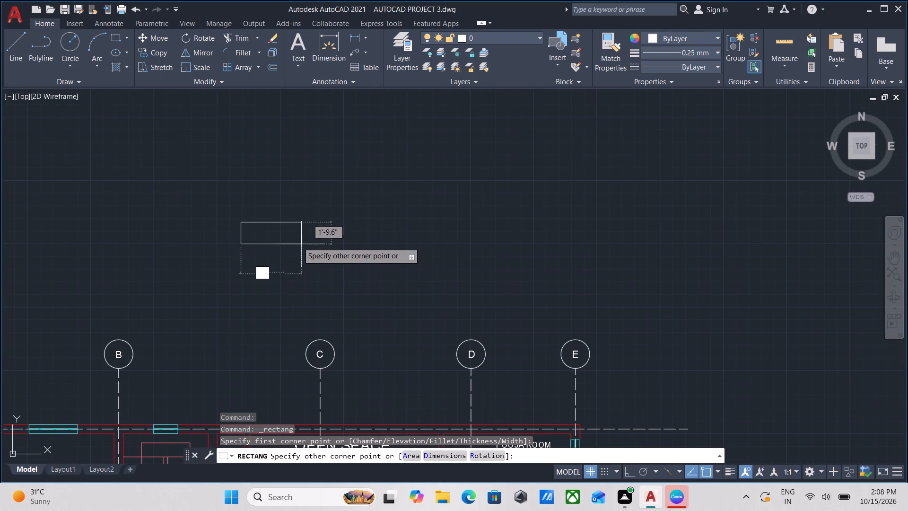
scroll(291, 238, up, 4)
middle_drag(164, 206, 335, 259)
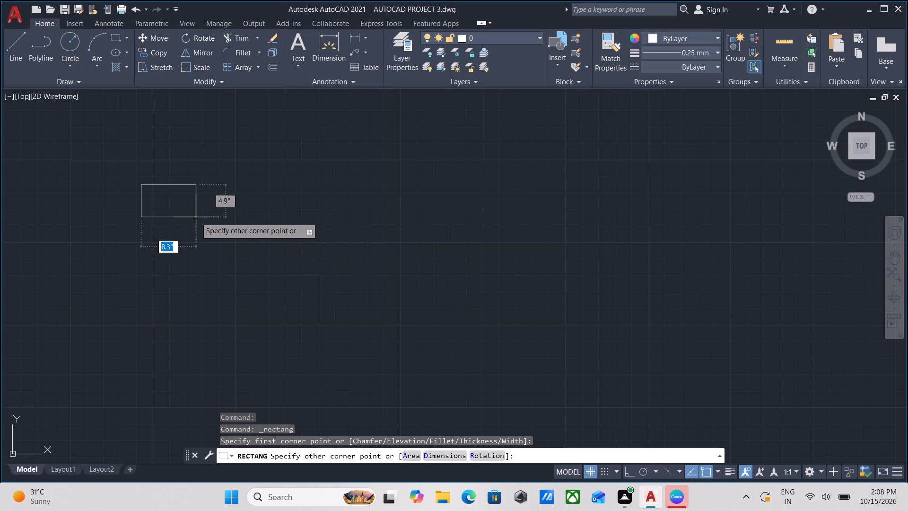
key(9)
key(shift+quotedbl)
key(Tab)
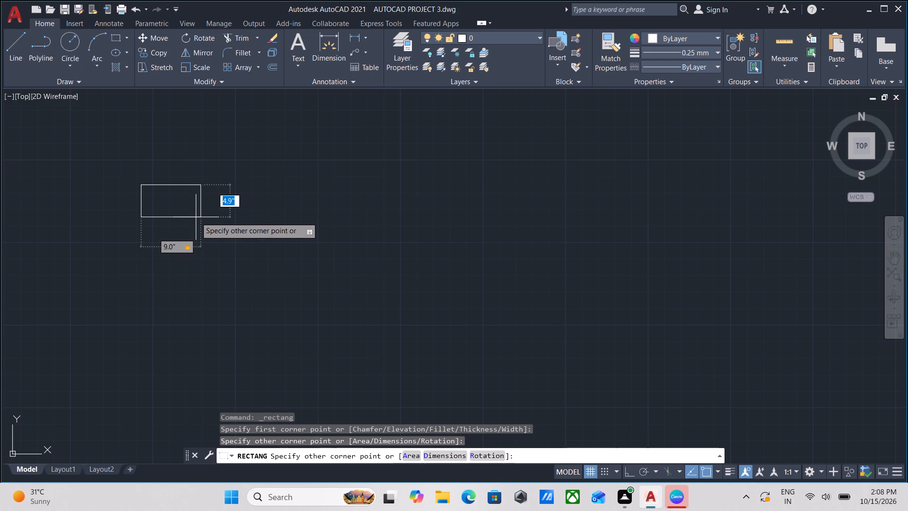
text(1')
key(Return)
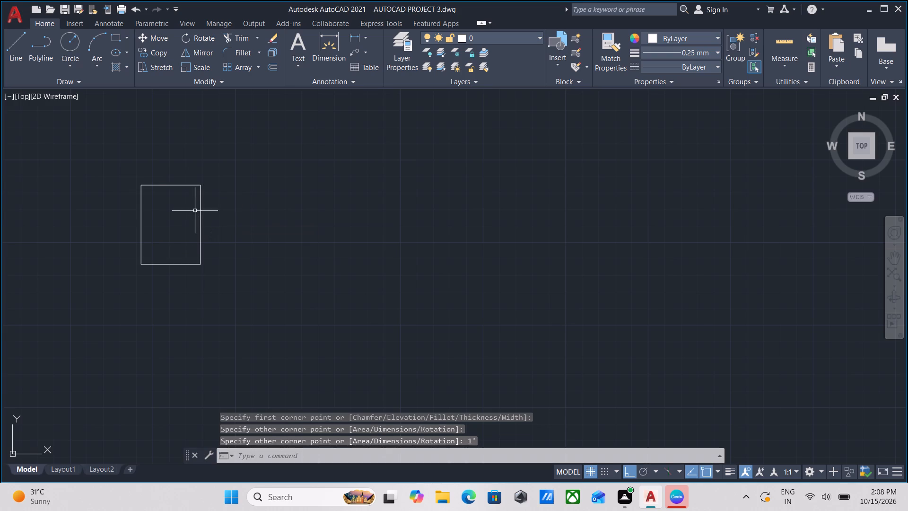
Hatch the inside of the 9" by 1' rectangle with the SOLID pattern.
scroll(213, 179, down, 1)
scroll(188, 219, up, 2)
scroll(188, 220, down, 1)
middle_drag(188, 220, 235, 249)
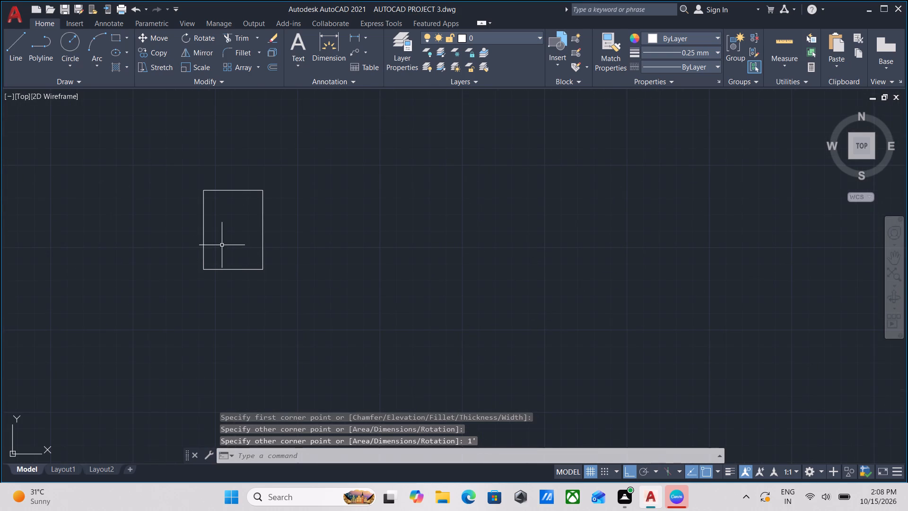
key(h)
key(Return)
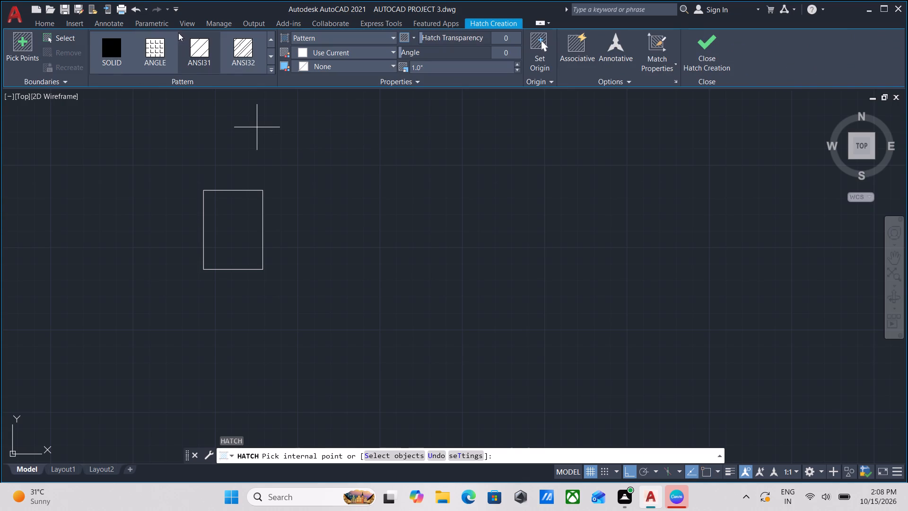
click(105, 47)
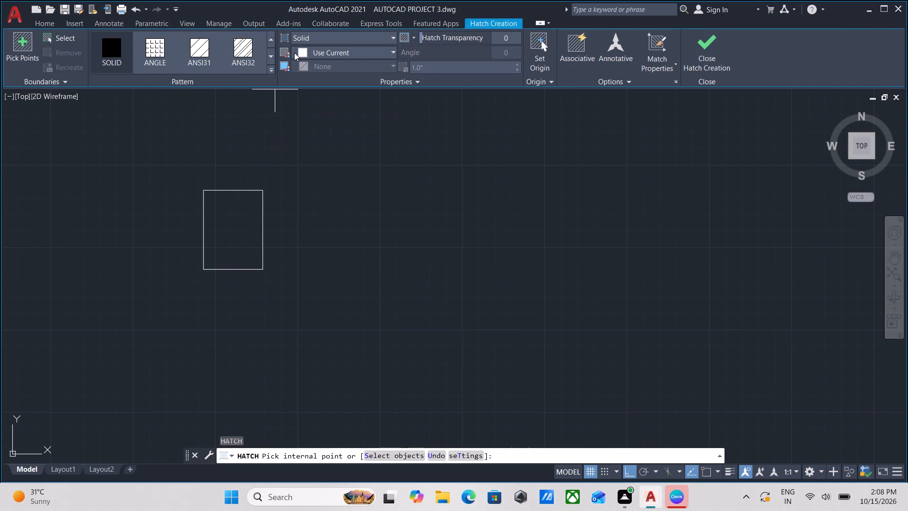
click(234, 232)
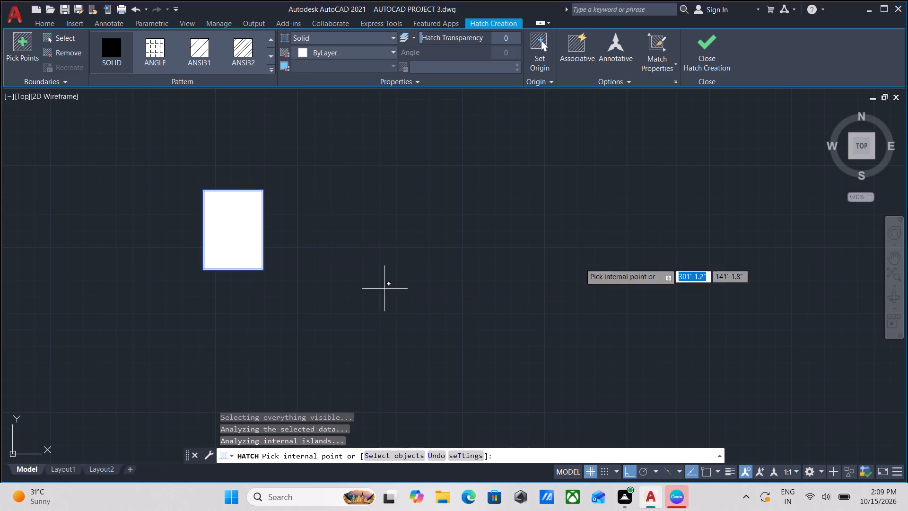
click(714, 52)
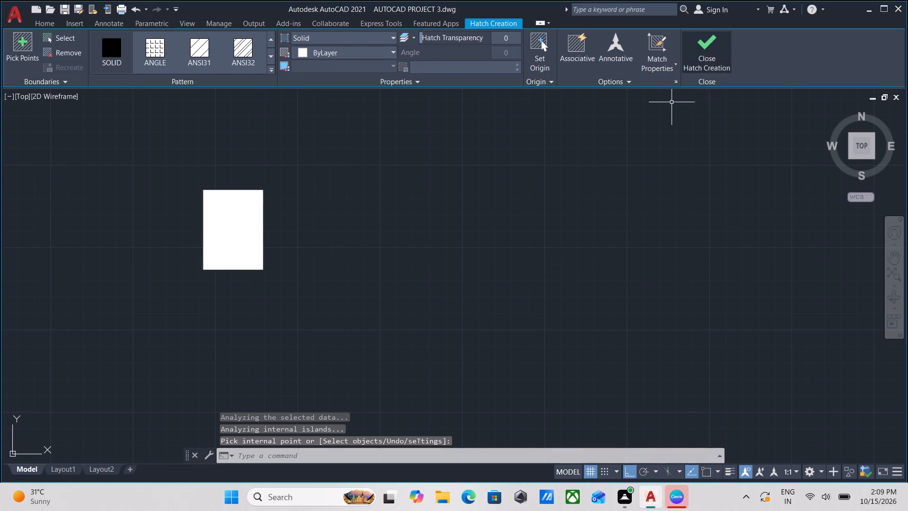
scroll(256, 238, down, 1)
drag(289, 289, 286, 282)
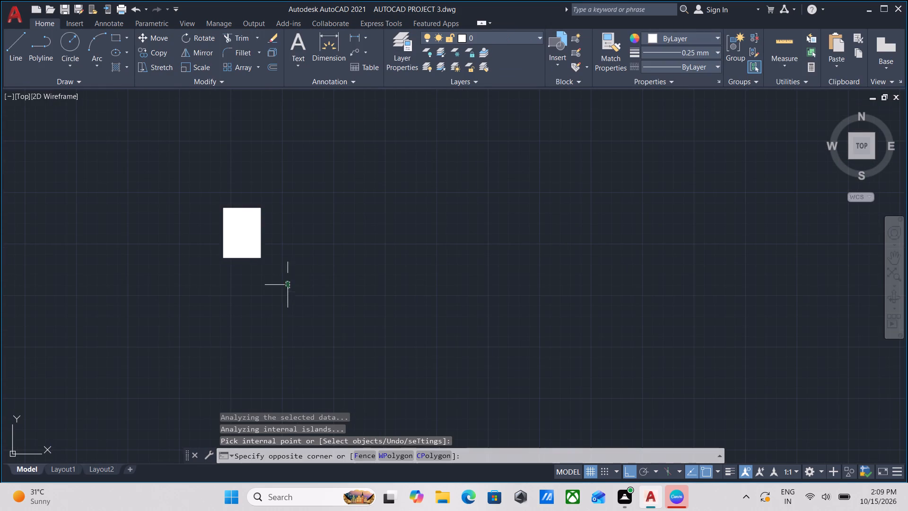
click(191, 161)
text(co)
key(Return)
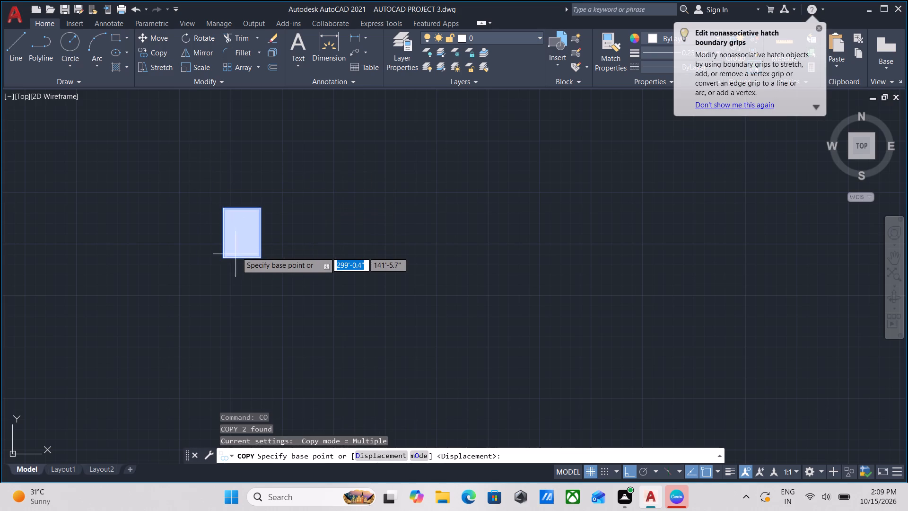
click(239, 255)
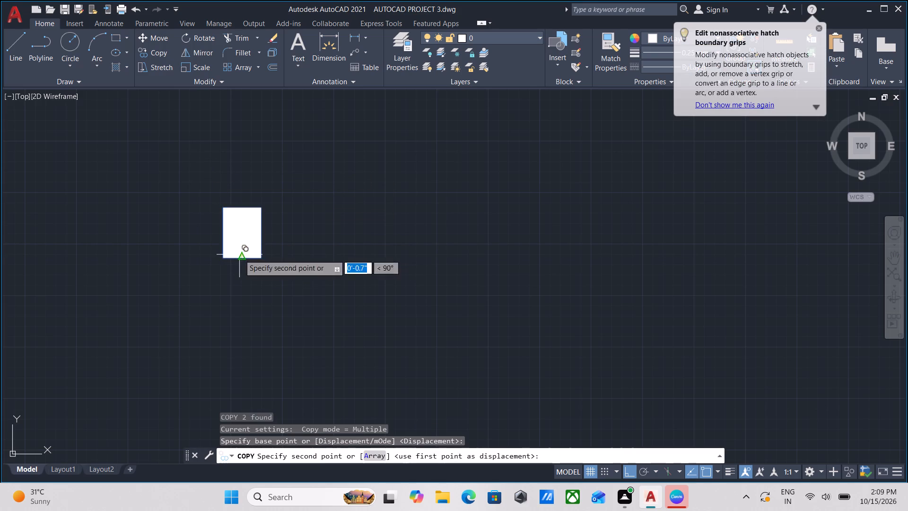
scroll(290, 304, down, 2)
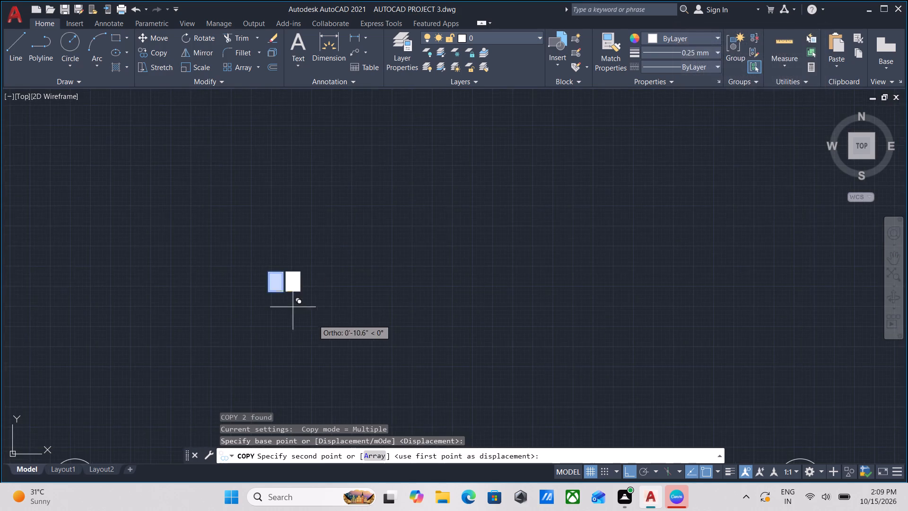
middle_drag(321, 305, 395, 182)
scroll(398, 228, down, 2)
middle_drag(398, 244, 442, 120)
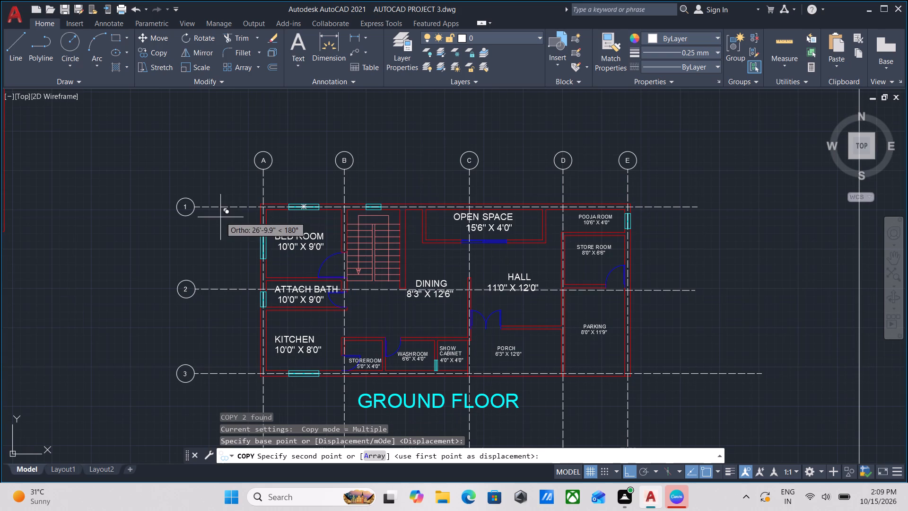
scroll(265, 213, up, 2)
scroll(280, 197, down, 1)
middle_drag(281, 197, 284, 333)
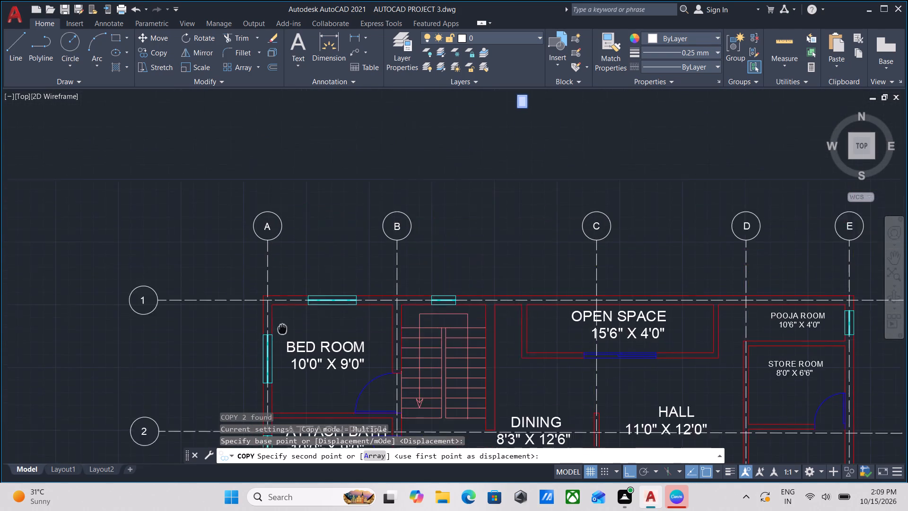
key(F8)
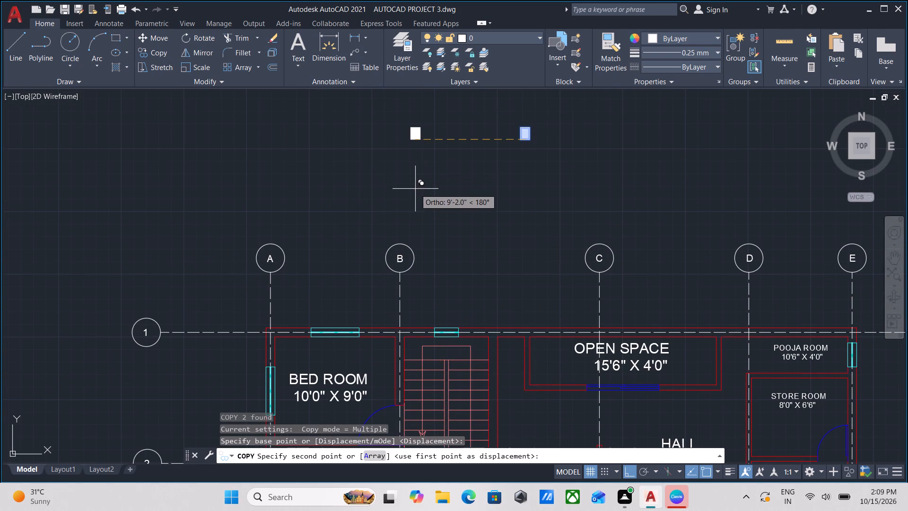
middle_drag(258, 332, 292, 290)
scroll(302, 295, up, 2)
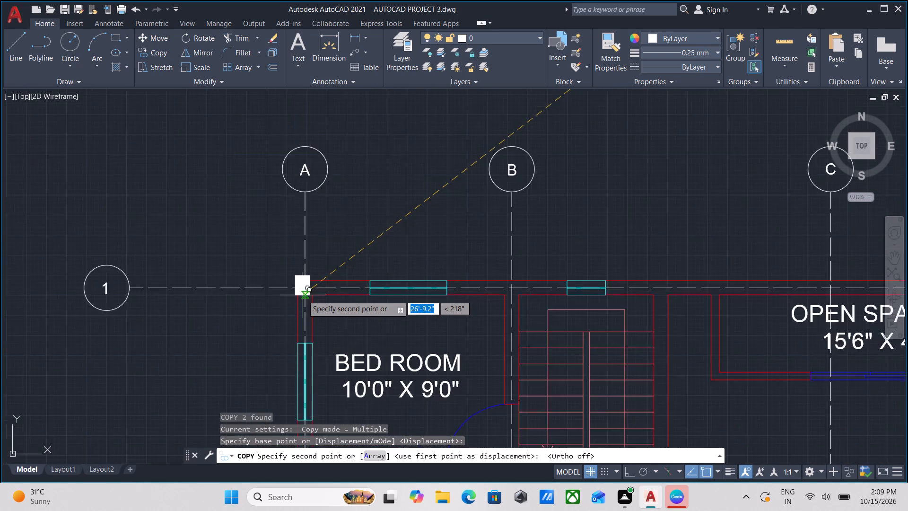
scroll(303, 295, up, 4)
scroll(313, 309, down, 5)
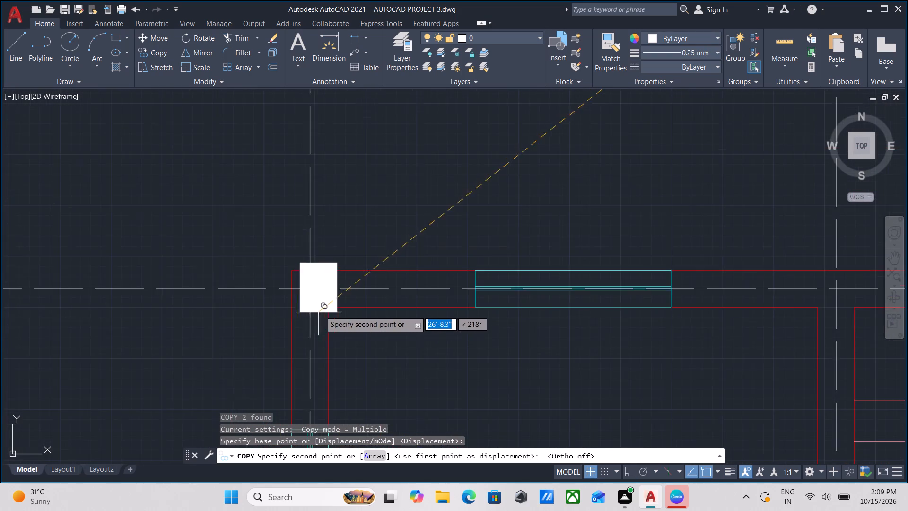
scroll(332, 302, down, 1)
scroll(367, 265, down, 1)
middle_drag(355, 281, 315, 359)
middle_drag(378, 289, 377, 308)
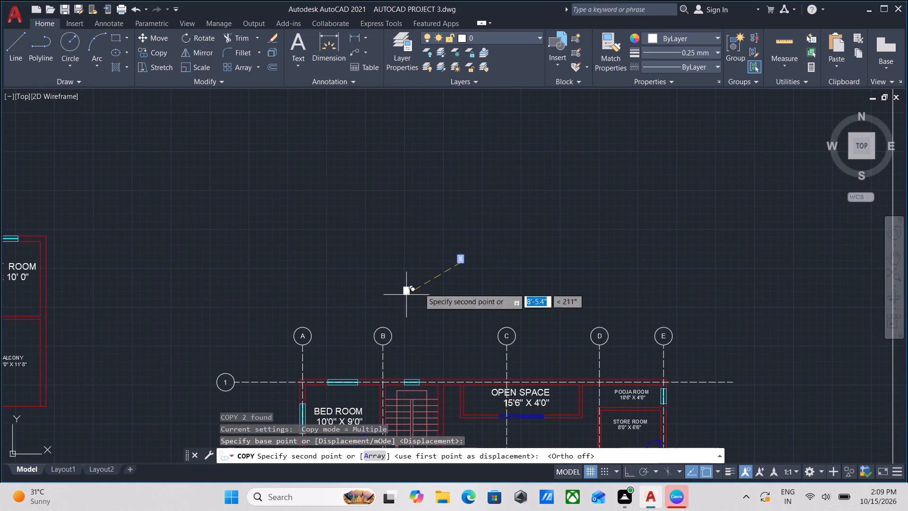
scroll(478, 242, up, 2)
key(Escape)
Group the 9" by 1' rectangle with its solid hatch.
scroll(438, 295, up, 2)
middle_drag(438, 291, 446, 261)
click(462, 288)
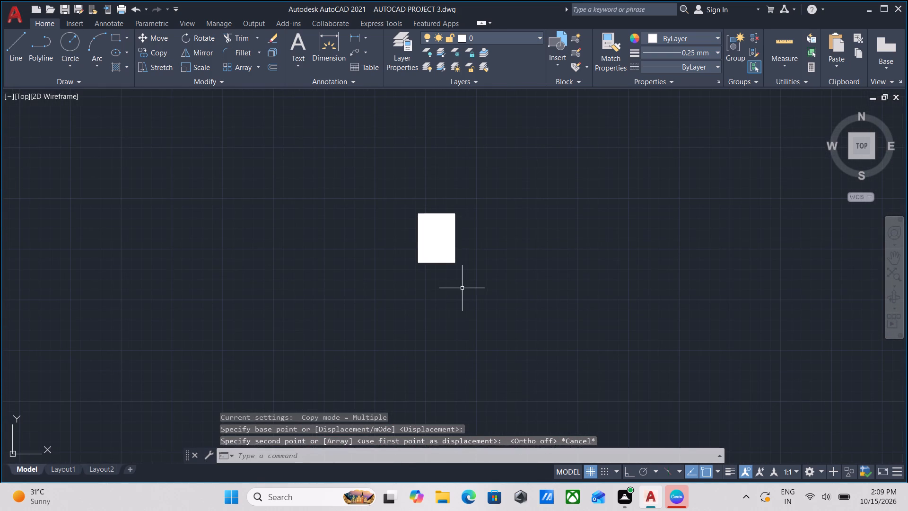
click(388, 177)
key(g)
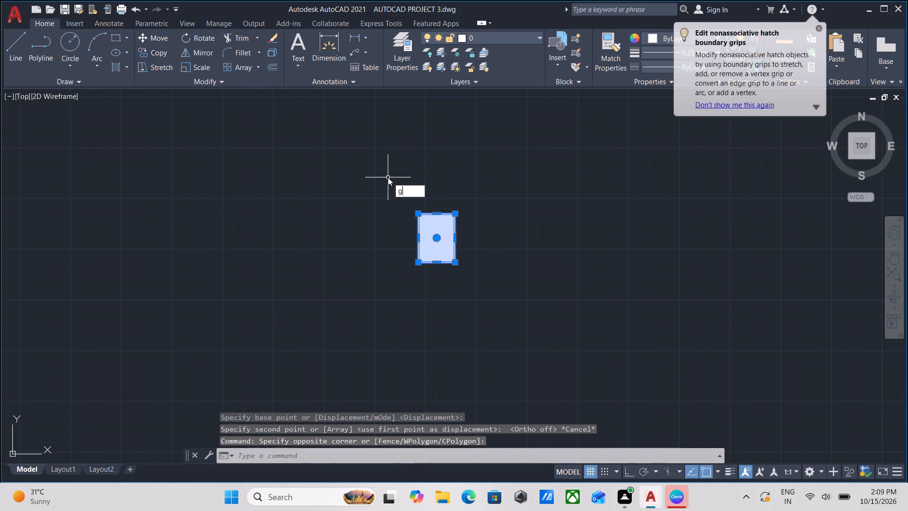
key(Return)
Copy the grouped 9" by 1' column from its centre onto the intersection of grid lines A and 1.
drag(472, 300, 467, 293)
click(418, 224)
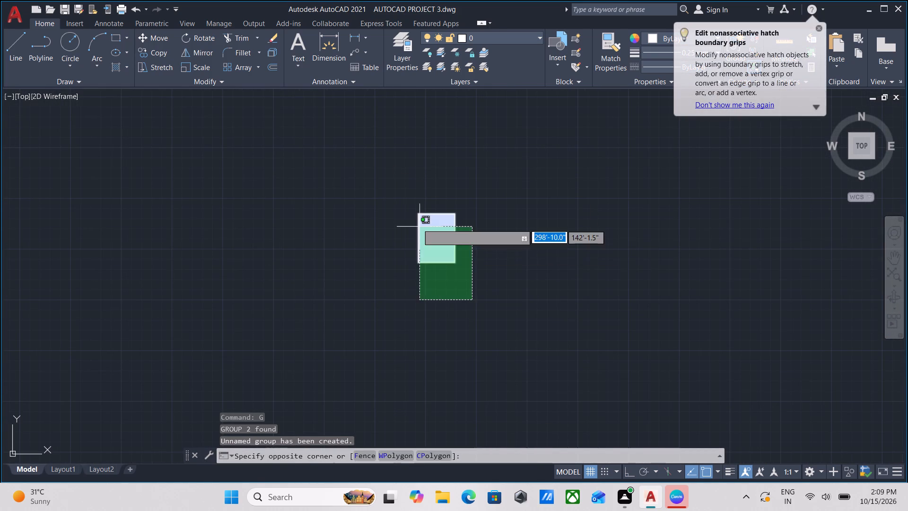
key(c)
key(o)
key(Return)
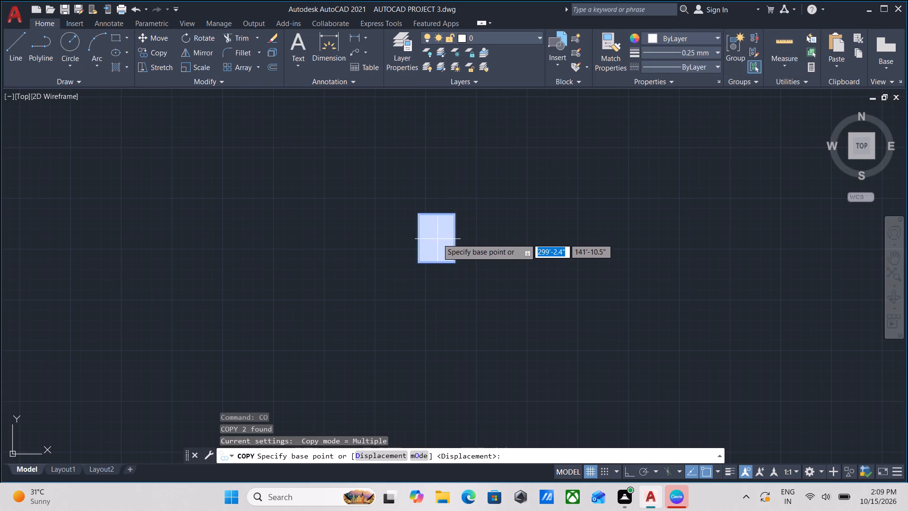
scroll(437, 238, up, 3)
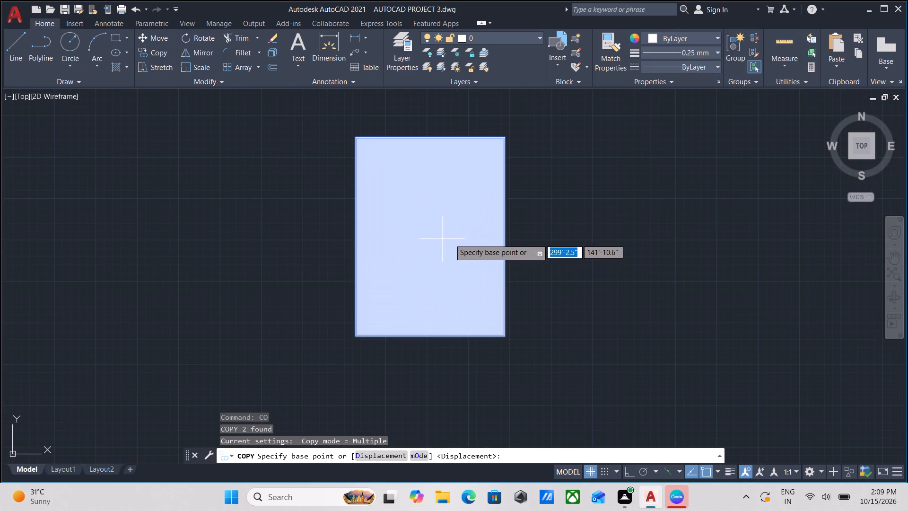
click(429, 238)
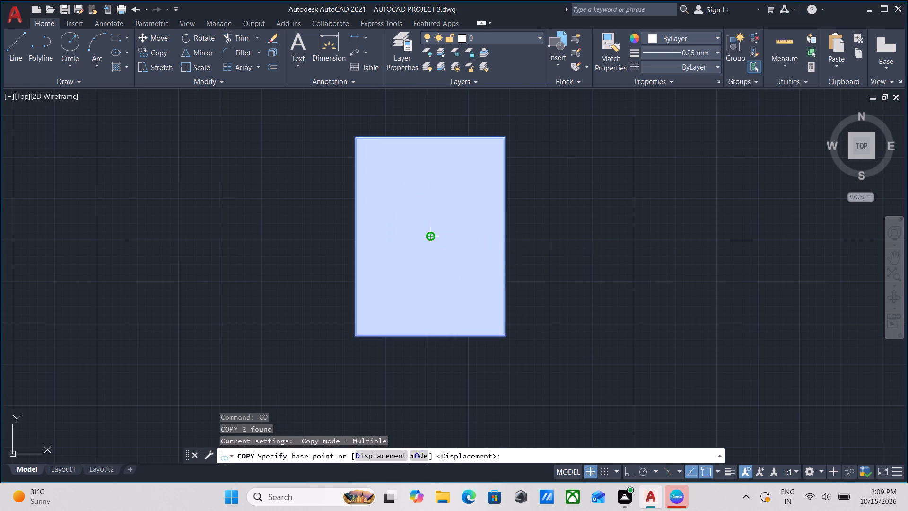
scroll(281, 332, down, 1)
middle_drag(288, 319, 348, 228)
scroll(345, 227, down, 6)
middle_drag(324, 267, 363, 203)
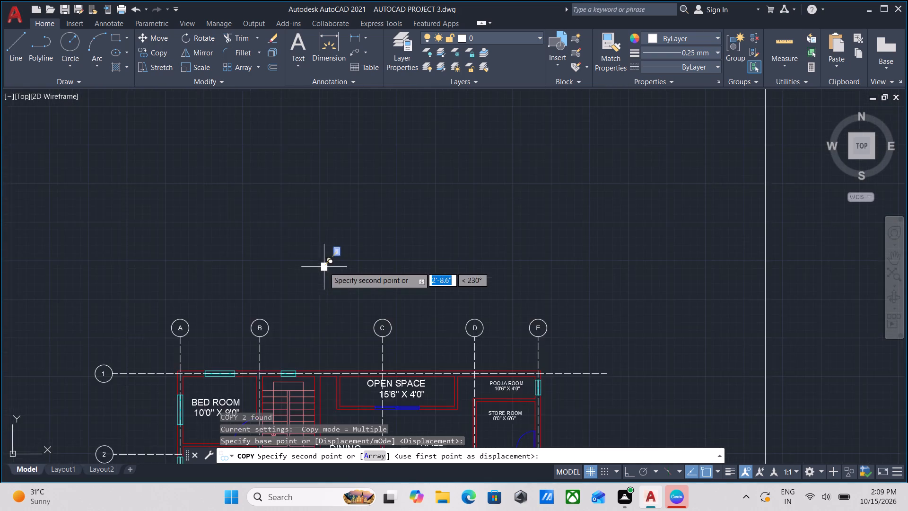
middle_drag(363, 203, 391, 169)
scroll(237, 273, up, 5)
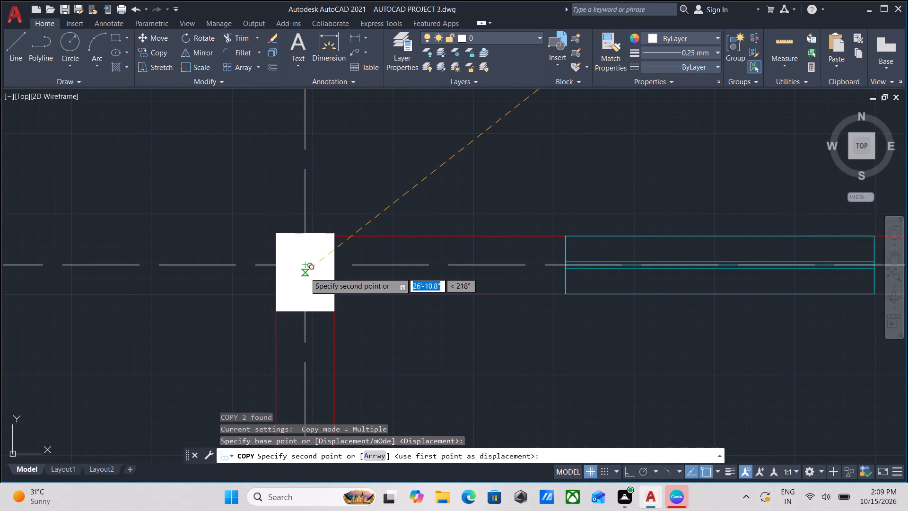
click(305, 270)
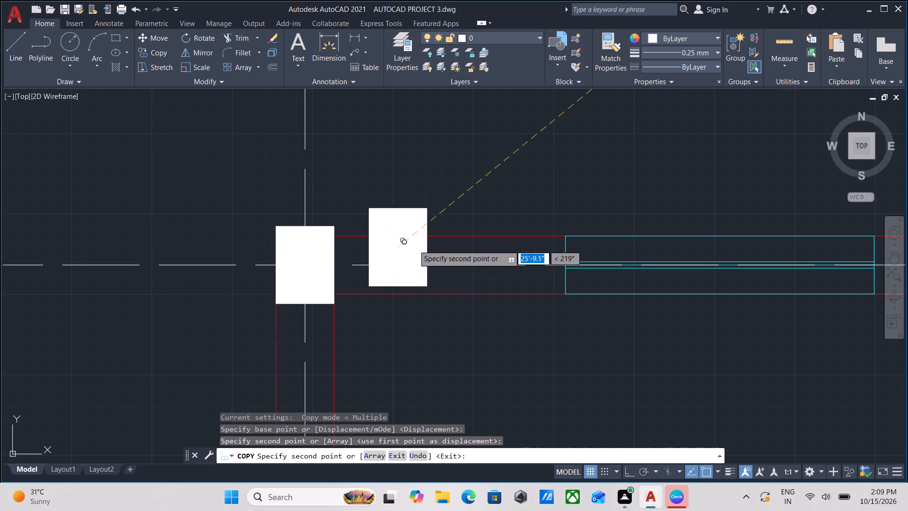
Place another copy of the column at the intersection of grid lines B and 1, above the bedroom wall.
scroll(414, 245, down, 1)
middle_drag(413, 245, 175, 248)
middle_drag(364, 263, 170, 258)
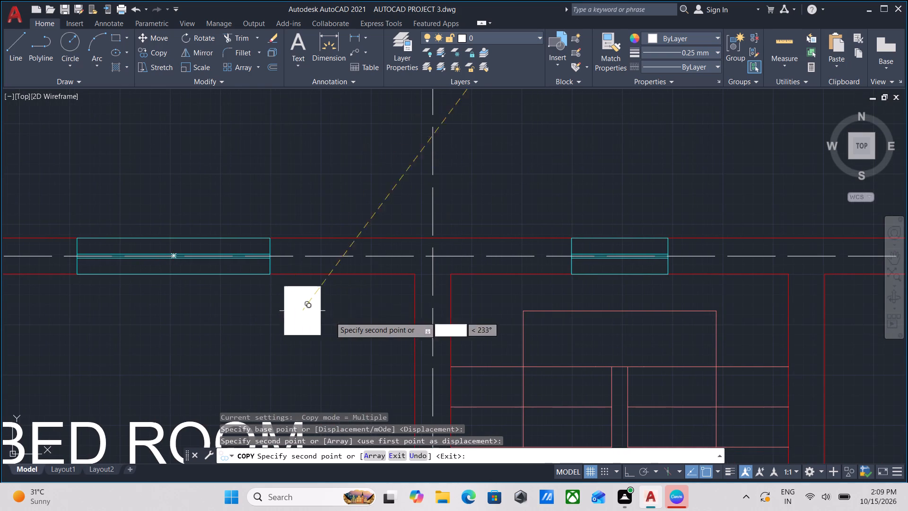
click(433, 255)
Place a copy of the column at the intersection of grid lines E and 1, at the pooja room's outer corner.
middle_drag(471, 258, 267, 292)
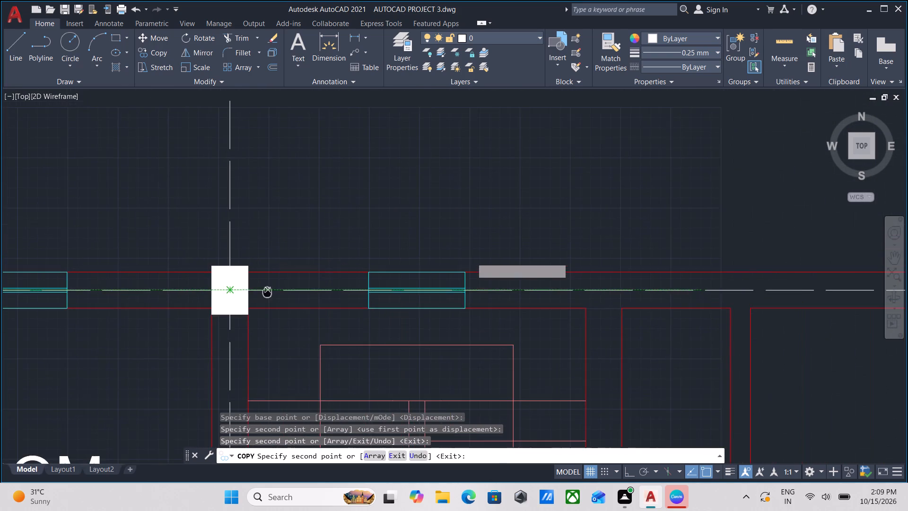
scroll(494, 300, down, 1)
middle_drag(494, 300, 151, 268)
middle_drag(462, 286, 366, 277)
middle_drag(339, 273, 408, 268)
scroll(470, 238, up, 2)
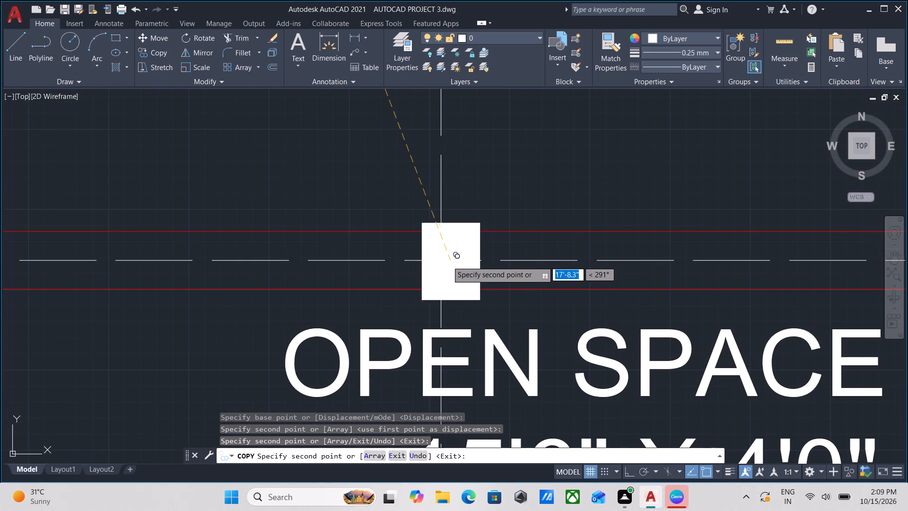
scroll(544, 264, down, 5)
middle_drag(566, 270, 393, 282)
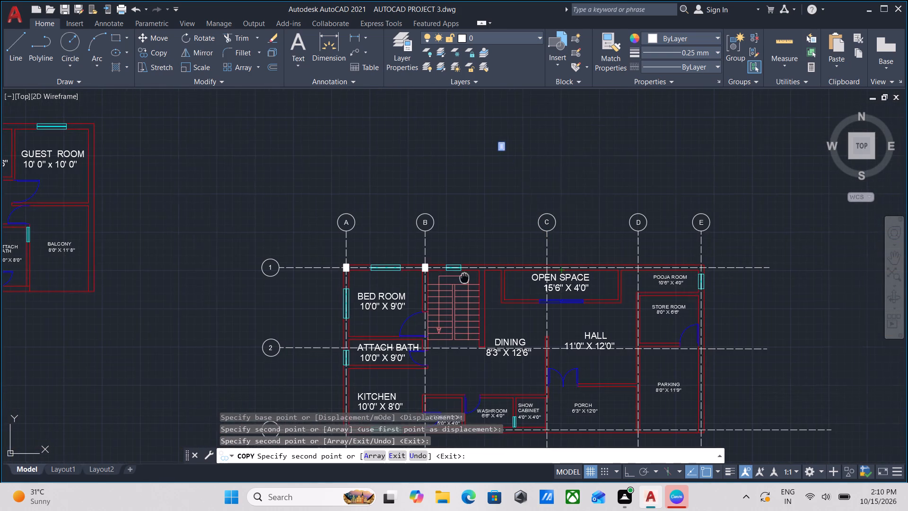
middle_drag(393, 282, 384, 282)
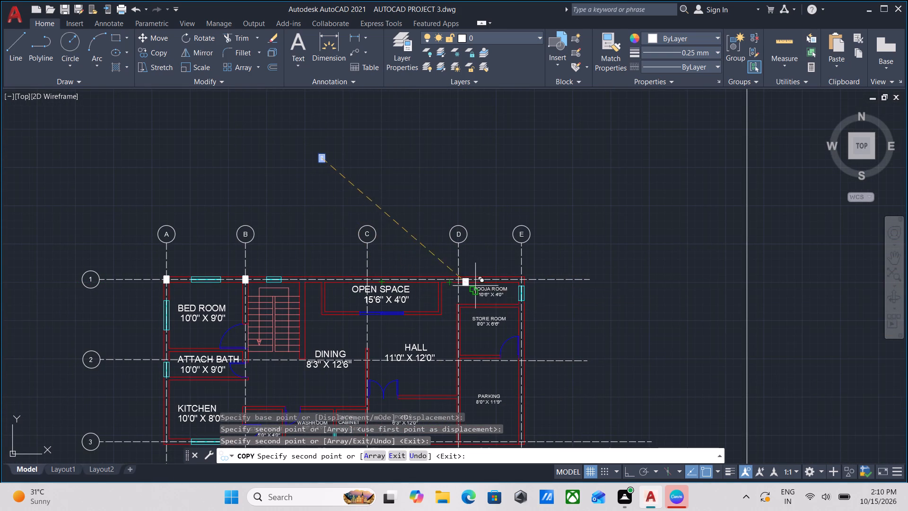
scroll(482, 285, up, 2)
middle_drag(546, 271, 429, 282)
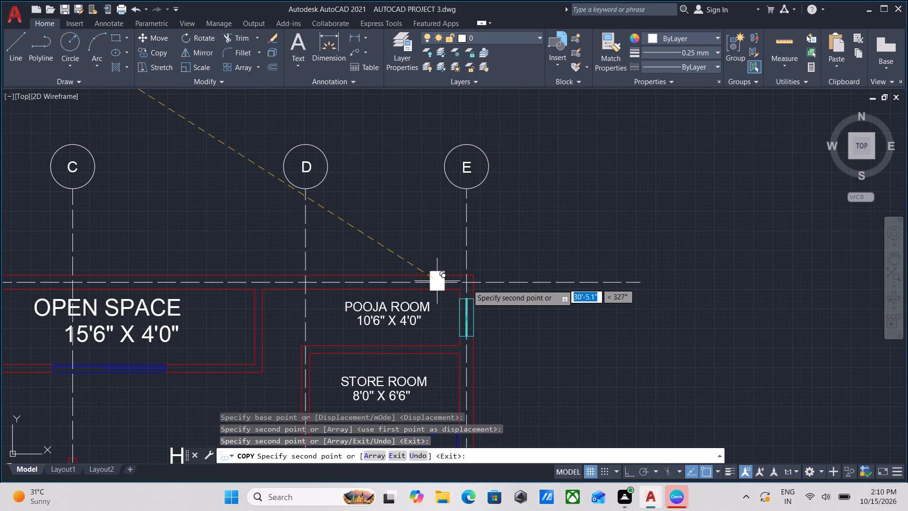
scroll(477, 289, up, 3)
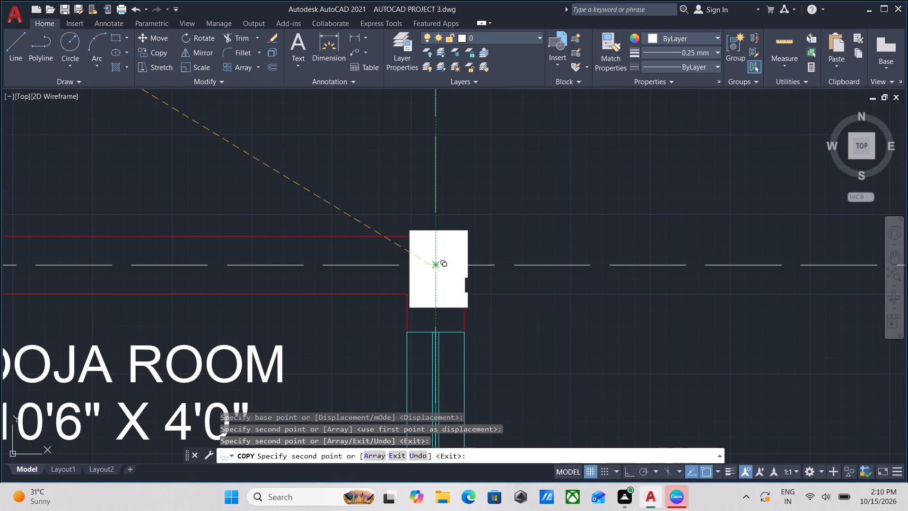
scroll(433, 273, up, 3)
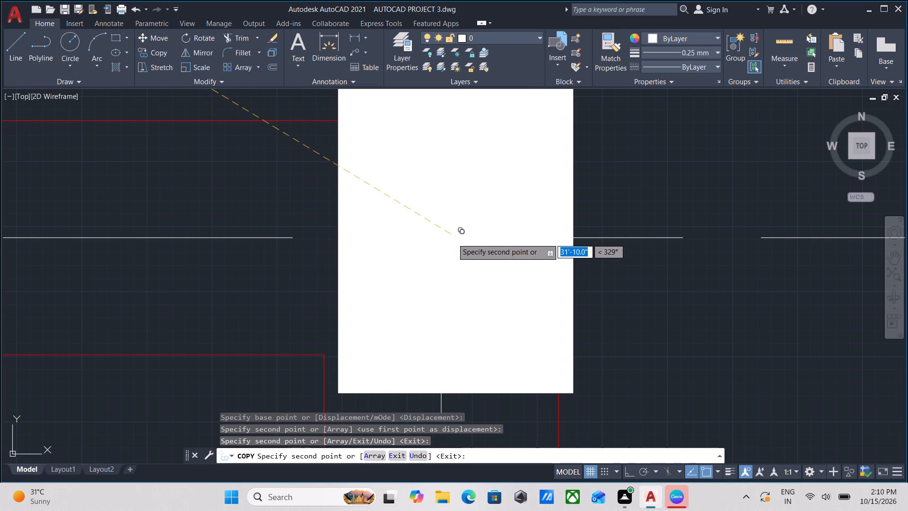
click(443, 242)
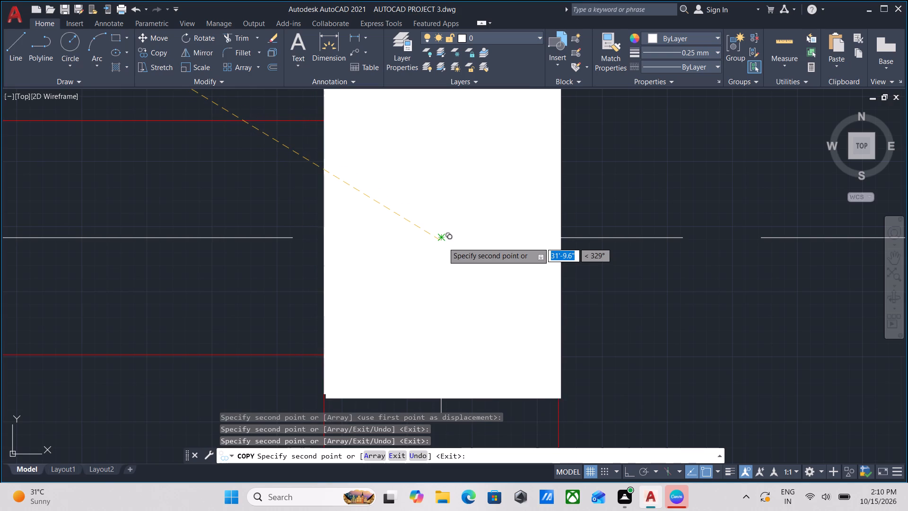
Place a column copy on grid line E at line 3, its lower edge flush with the parking's outer wall face.
scroll(443, 243, down, 3)
middle_drag(442, 315, 421, 174)
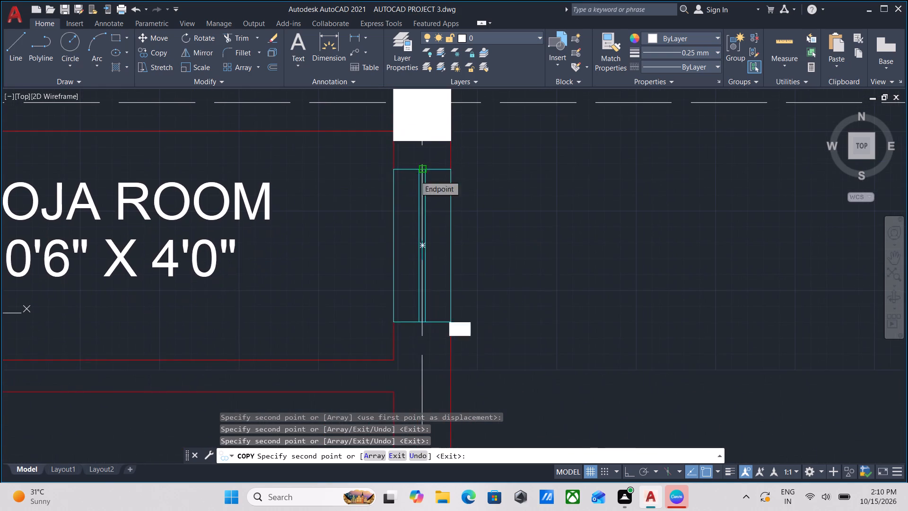
scroll(407, 311, down, 2)
middle_drag(404, 301, 403, 176)
middle_drag(414, 313, 403, 189)
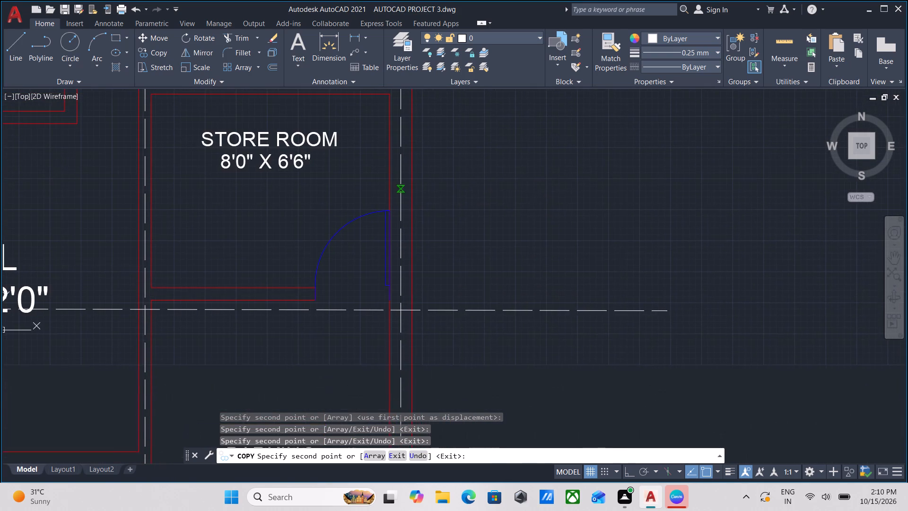
middle_drag(402, 317, 416, 178)
scroll(417, 231, down, 3)
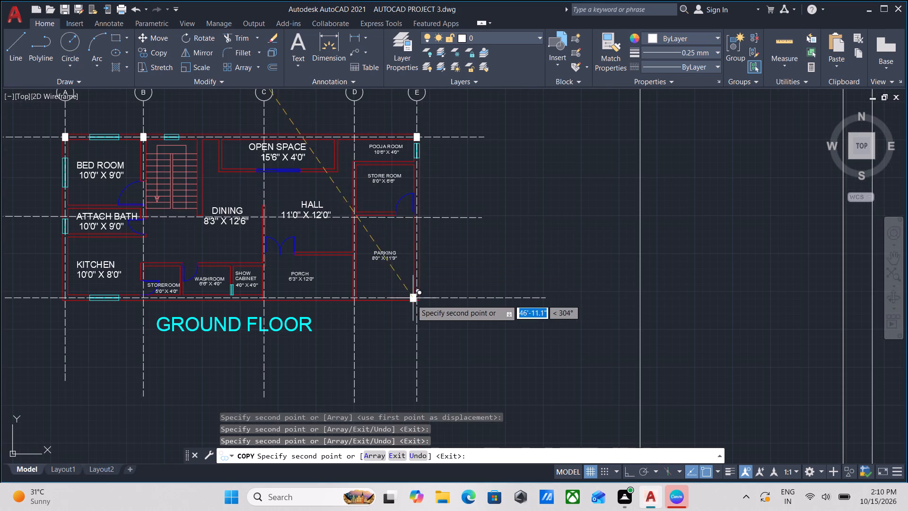
scroll(410, 304, up, 6)
middle_drag(459, 224, 464, 259)
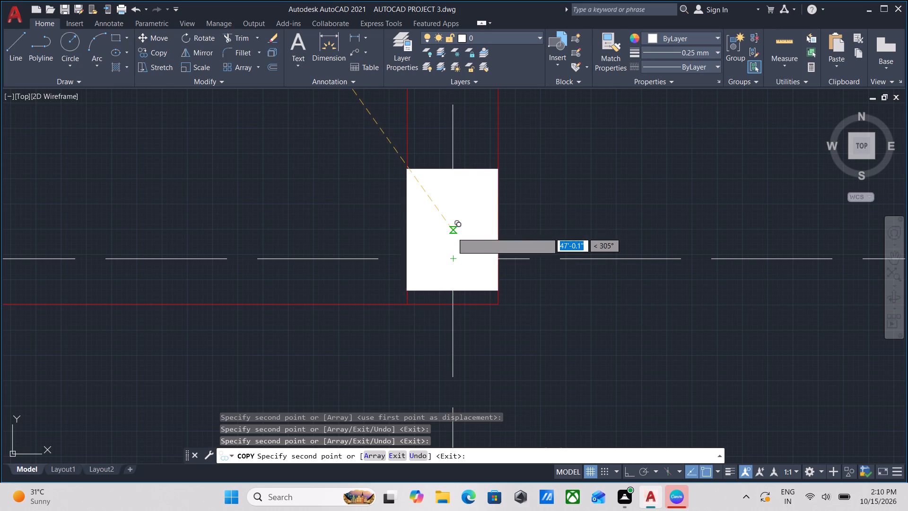
click(452, 243)
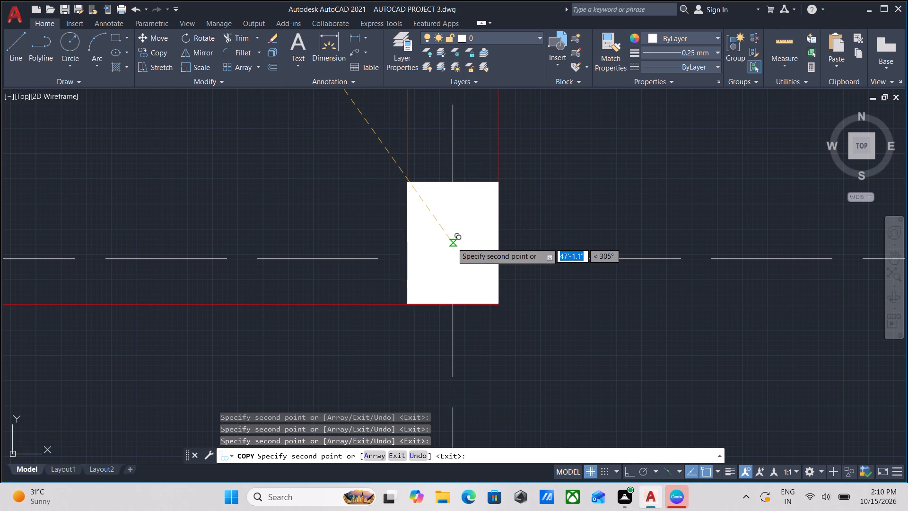
Place a column copy at the intersection of grid lines D and 3, between the porch and parking.
scroll(452, 243, down, 2)
middle_drag(375, 247, 475, 255)
scroll(303, 252, down, 2)
middle_drag(313, 250, 341, 257)
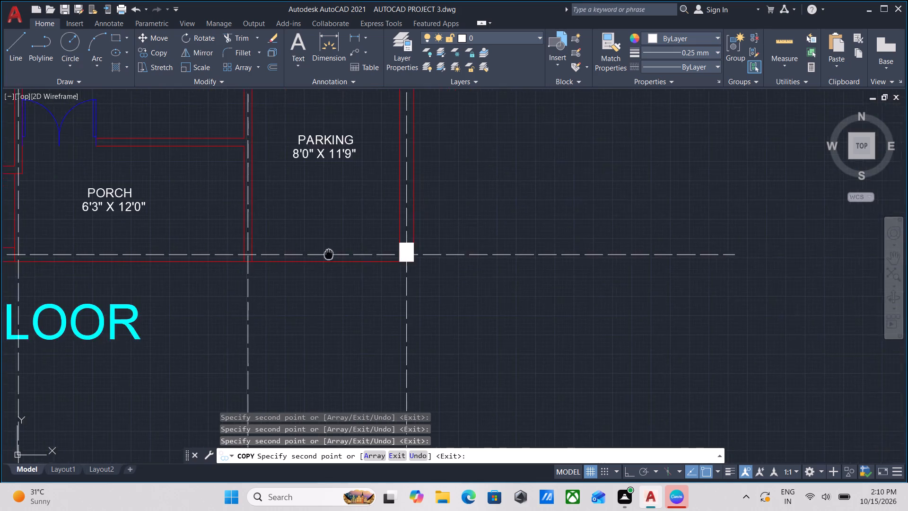
middle_drag(341, 257, 430, 284)
middle_drag(361, 274, 427, 285)
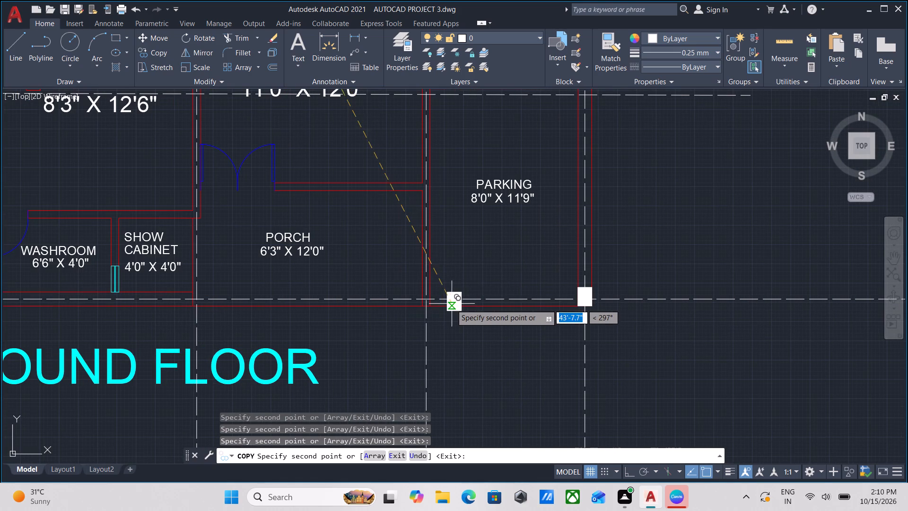
scroll(434, 309, up, 3)
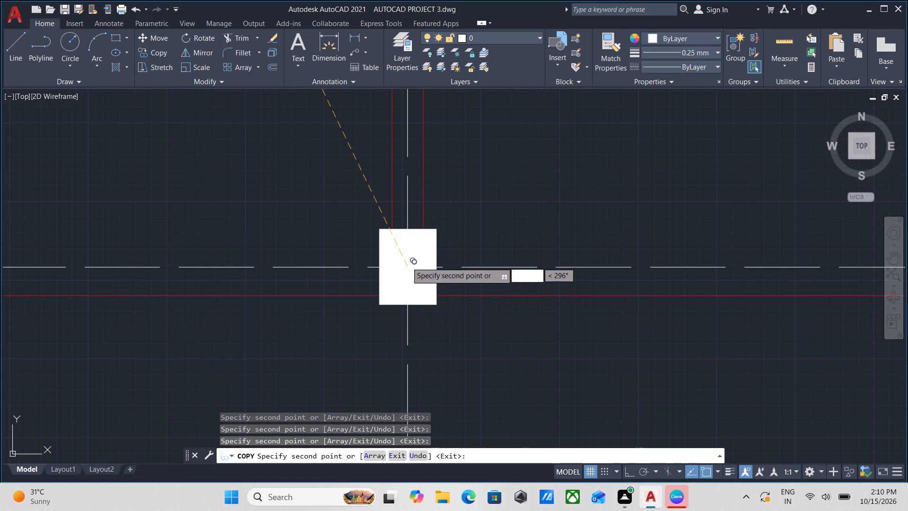
scroll(407, 259, up, 3)
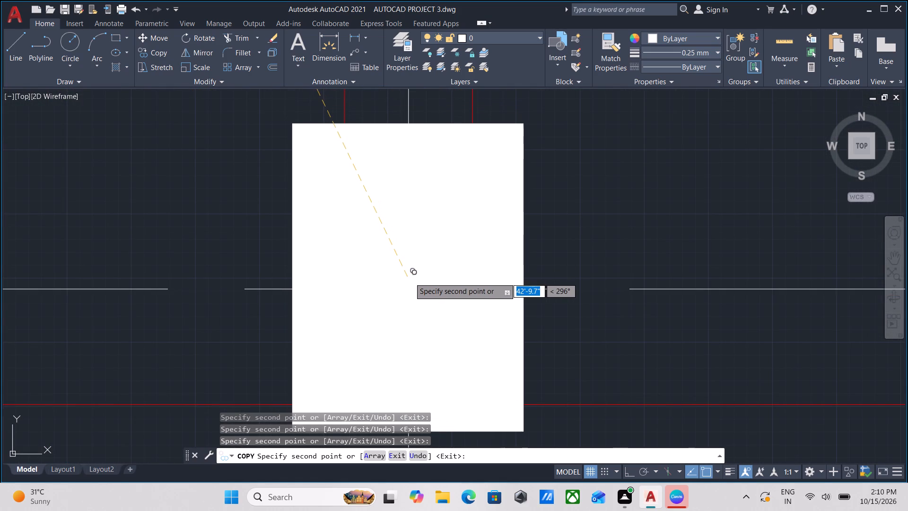
scroll(404, 295, down, 2)
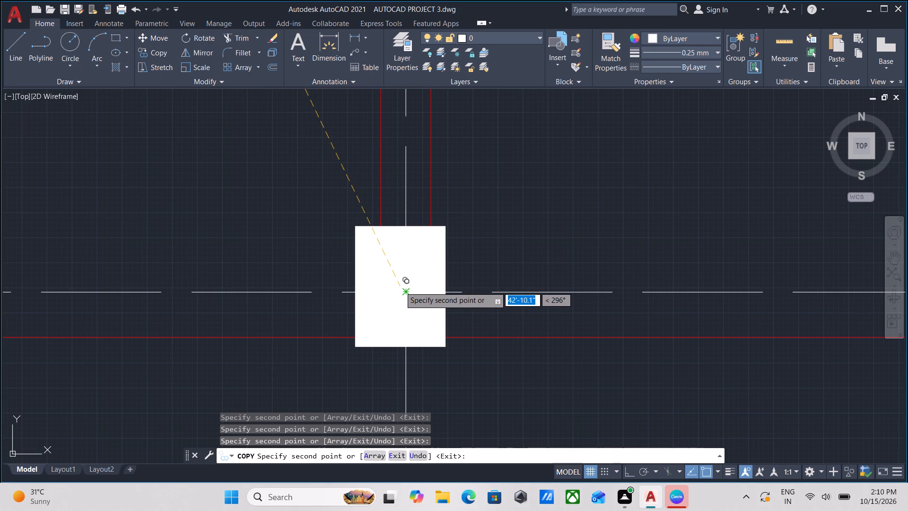
click(400, 286)
Place a column copy at the intersection of grid lines C and 3, between the show cabinet and porch.
scroll(244, 284, down, 2)
middle_drag(249, 283, 432, 308)
scroll(351, 307, down, 2)
middle_drag(361, 307, 432, 309)
middle_drag(339, 311, 437, 280)
scroll(331, 279, up, 3)
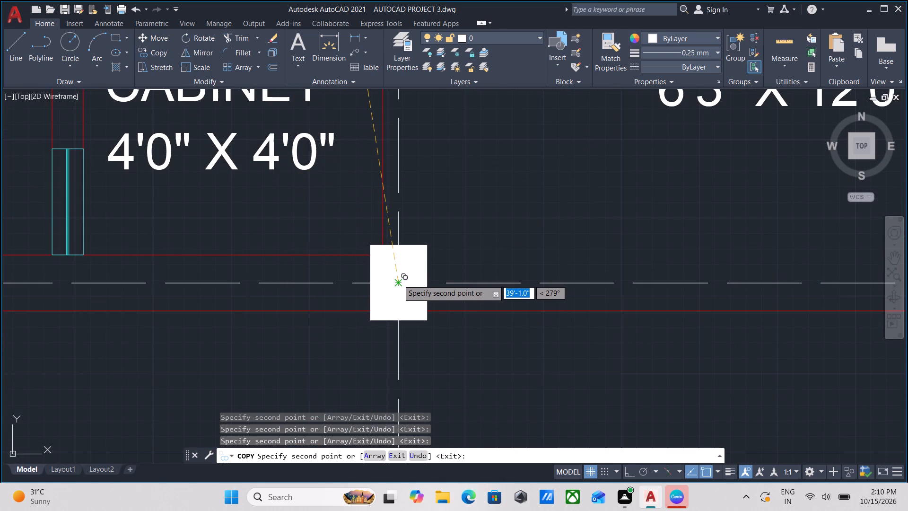
click(398, 280)
Place a column copy at the intersection of grid lines B and 3, at the storeroom's kitchen-side corner.
scroll(277, 283, down, 1)
middle_drag(280, 281, 395, 273)
scroll(364, 283, down, 2)
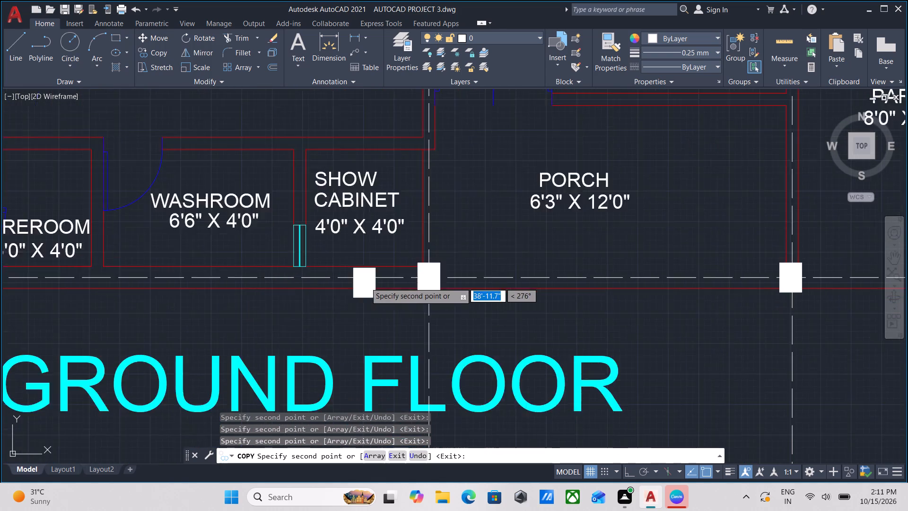
middle_drag(366, 282, 430, 303)
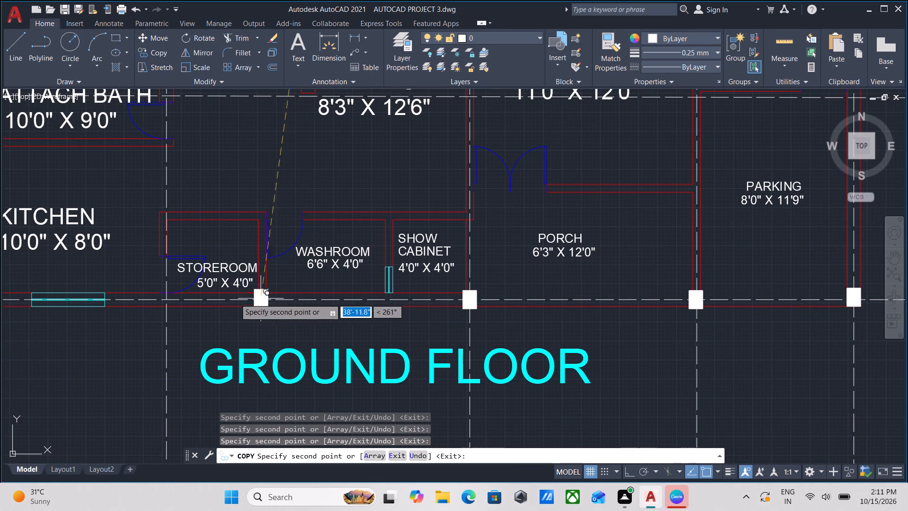
scroll(218, 301, down, 1)
middle_drag(218, 301, 340, 295)
scroll(331, 294, up, 2)
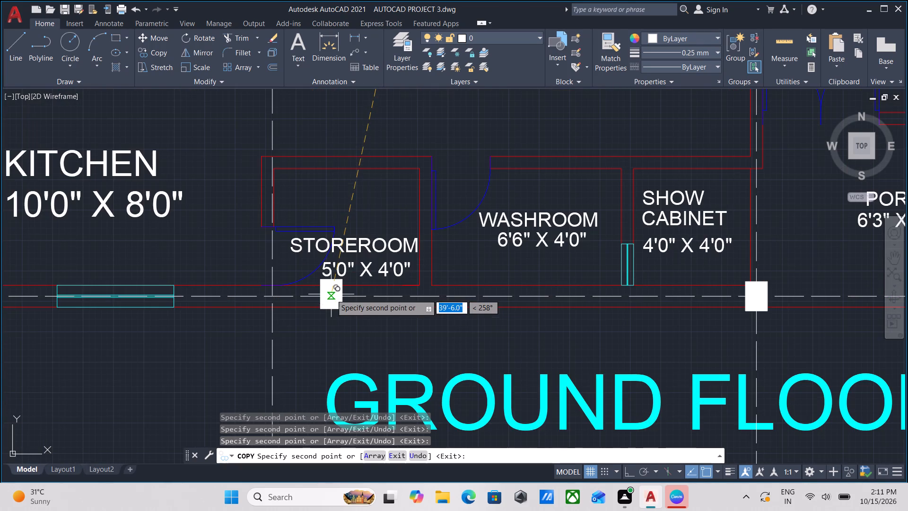
click(270, 295)
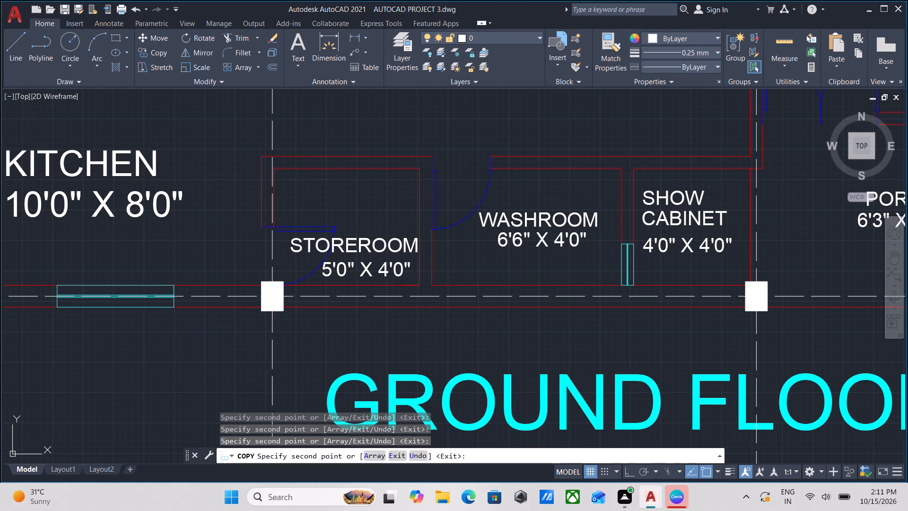
Place a column copy on grid line A at line 3, its lower edge flush with the kitchen's outer wall face.
scroll(242, 295, down, 1)
middle_drag(247, 294, 389, 291)
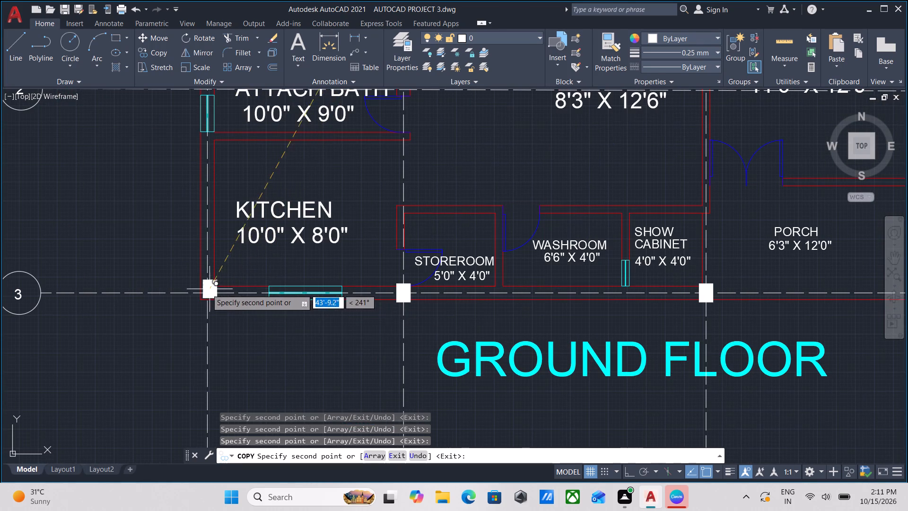
scroll(200, 293, up, 3)
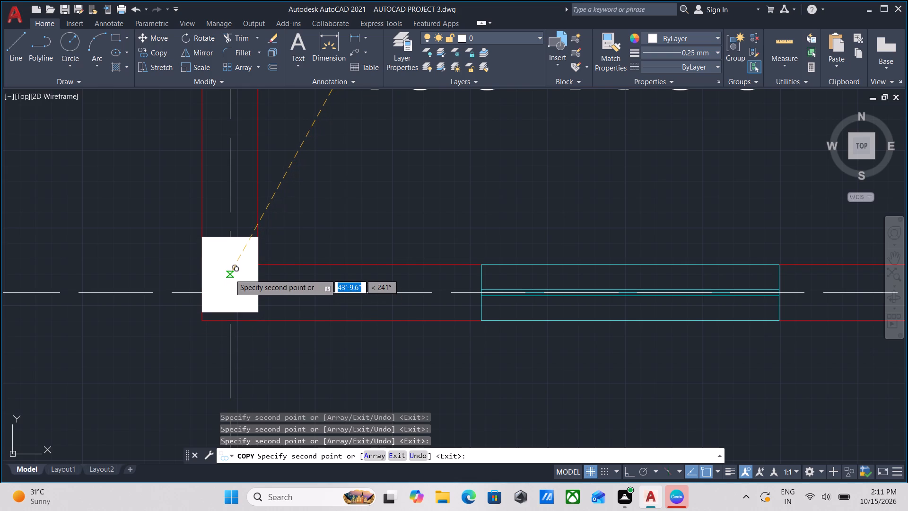
click(229, 284)
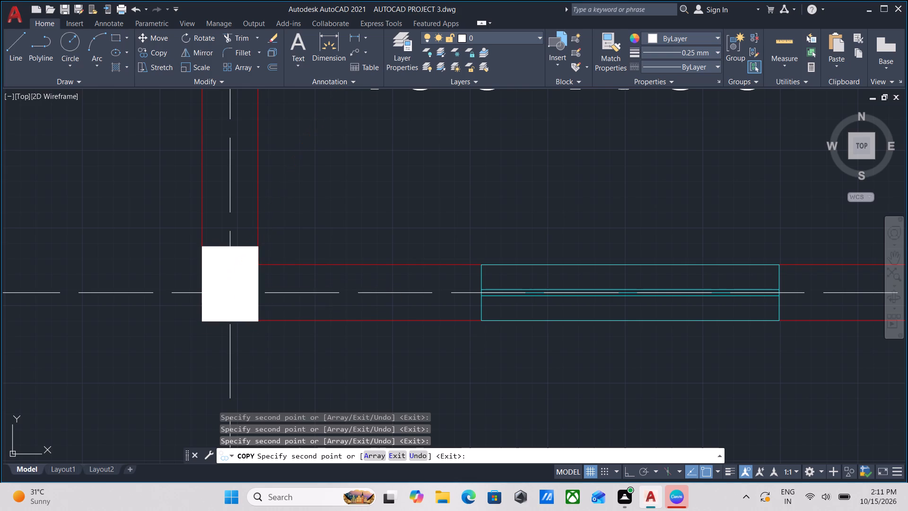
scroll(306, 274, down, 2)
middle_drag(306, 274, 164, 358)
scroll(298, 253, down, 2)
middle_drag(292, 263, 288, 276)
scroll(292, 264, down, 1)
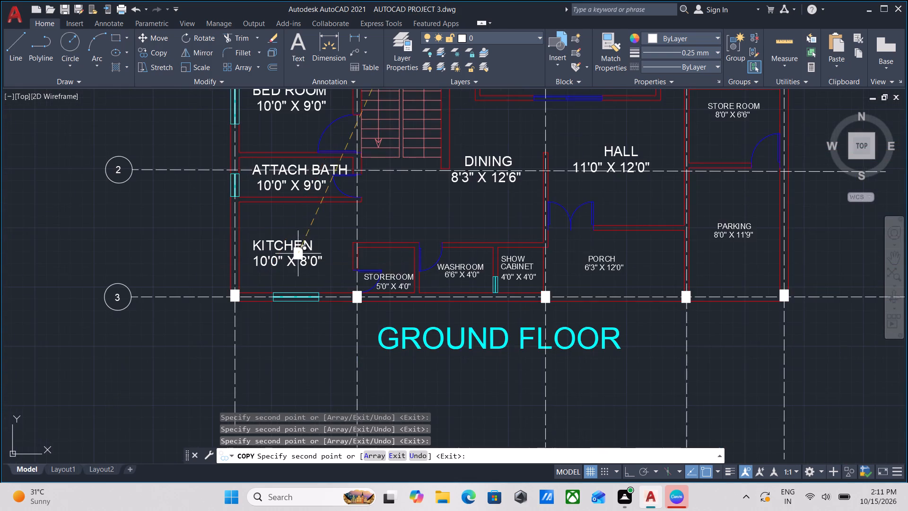
Place a column copy at the intersection of grid lines C and 2, between the dining area and hall.
middle_drag(288, 276, 270, 347)
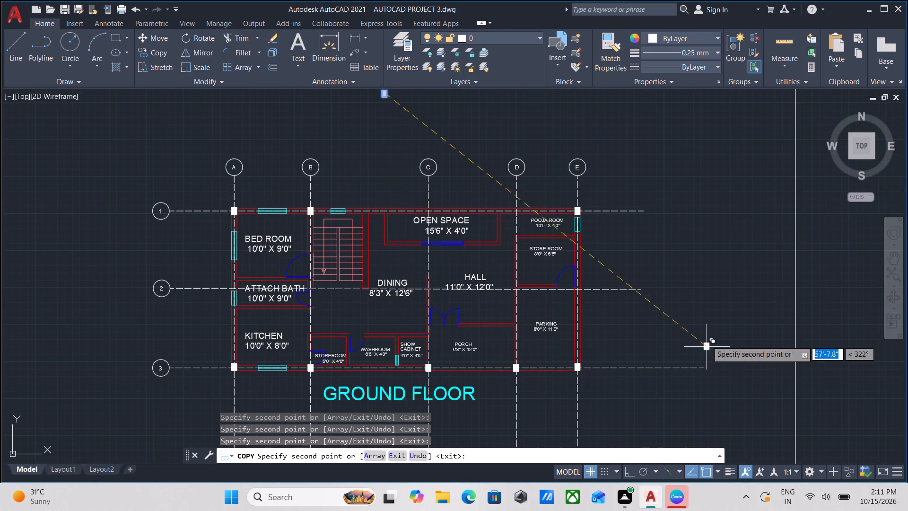
scroll(638, 304, up, 3)
middle_drag(462, 225, 486, 266)
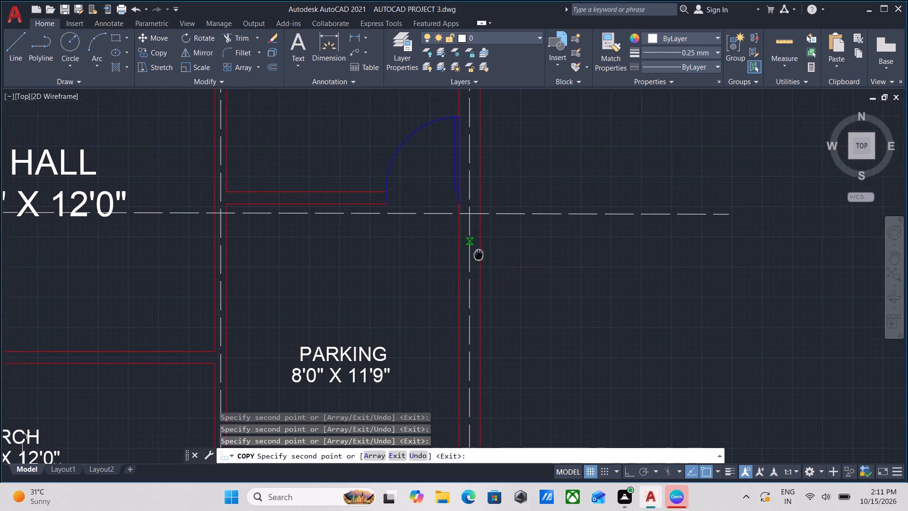
middle_drag(486, 266, 489, 271)
scroll(420, 273, down, 1)
middle_drag(420, 273, 576, 282)
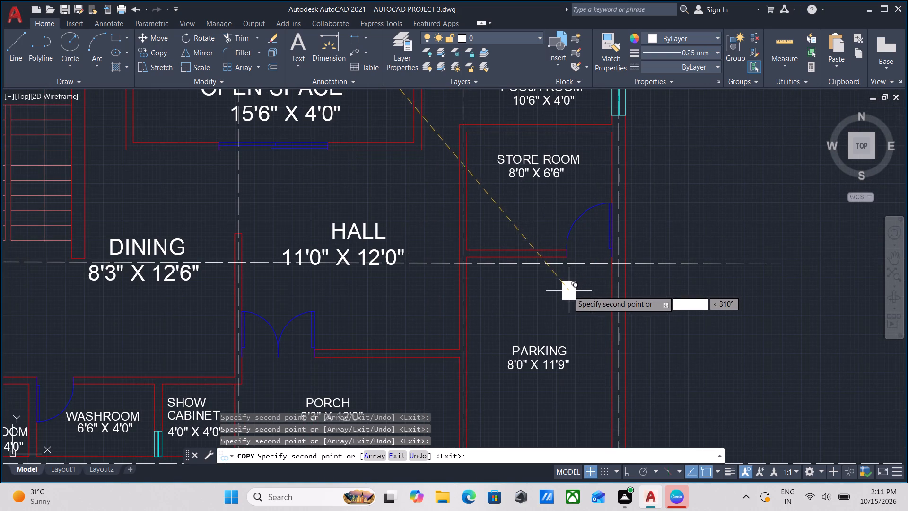
scroll(556, 294, down, 2)
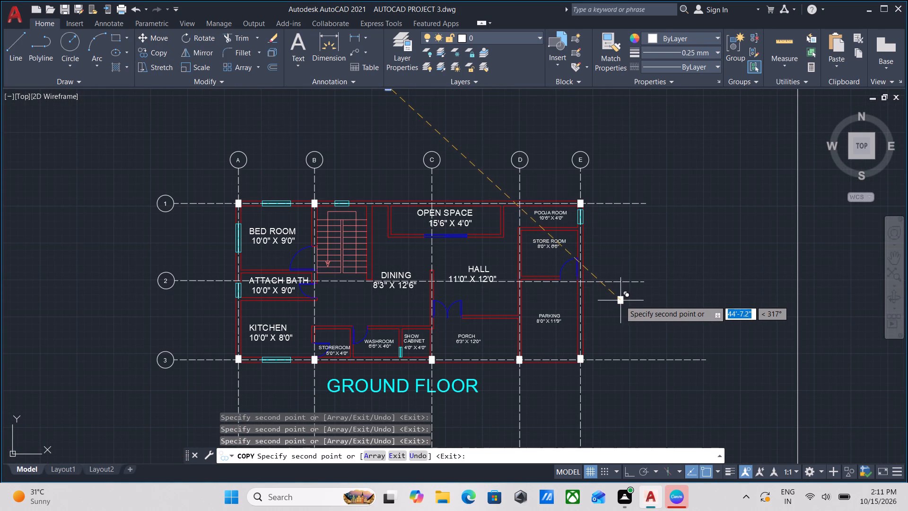
scroll(427, 272, up, 4)
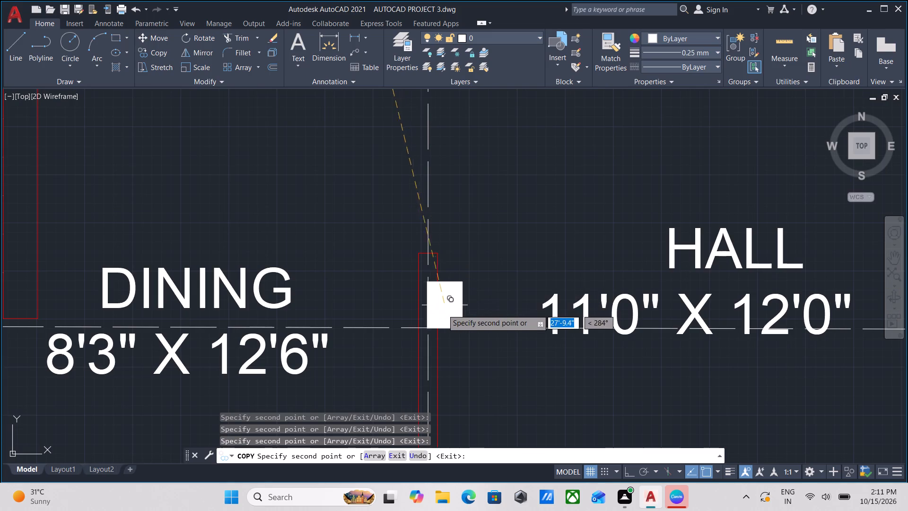
click(426, 330)
Place a column copy at the intersection of grid lines D and 2, at the hall's edge below the store room.
scroll(483, 310, down, 4)
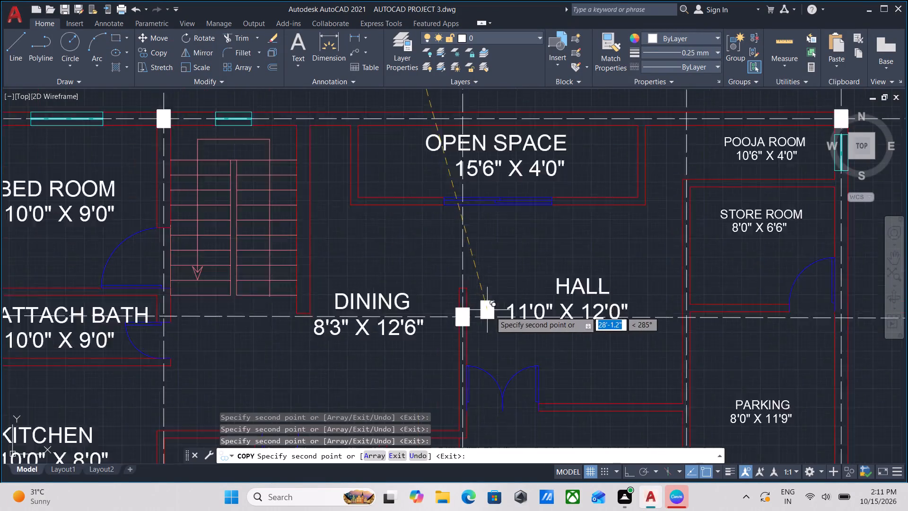
scroll(579, 333, down, 1)
middle_drag(578, 333, 510, 332)
scroll(544, 326, up, 3)
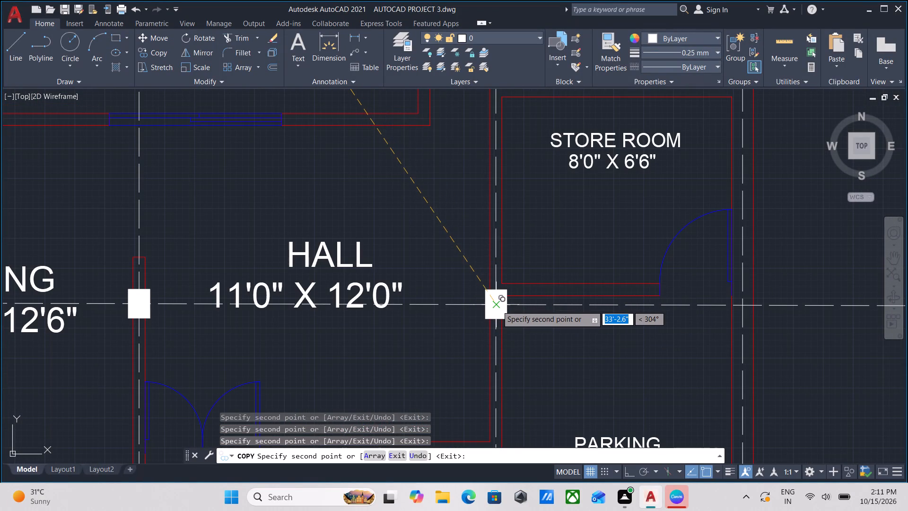
click(498, 306)
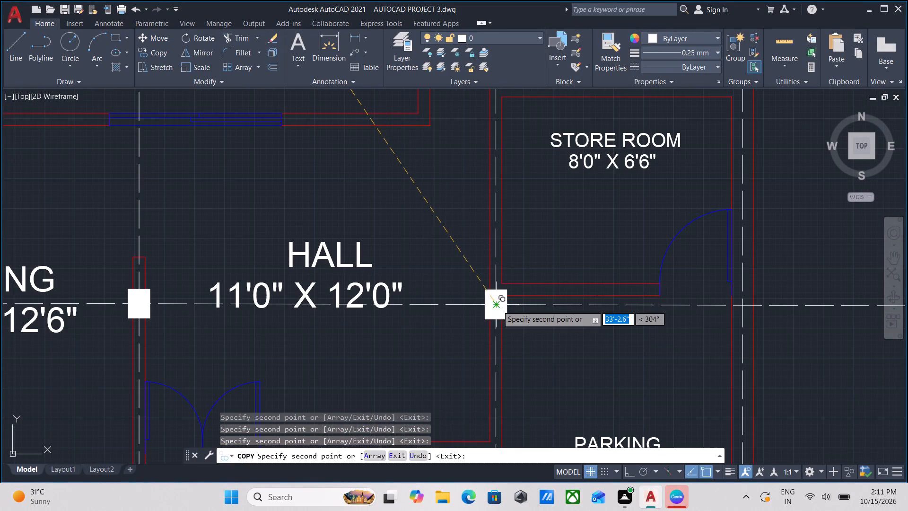
Place a column copy at the intersection of grid lines E and 2, on the parking's outer wall.
scroll(553, 324, down, 1)
middle_drag(610, 334, 517, 327)
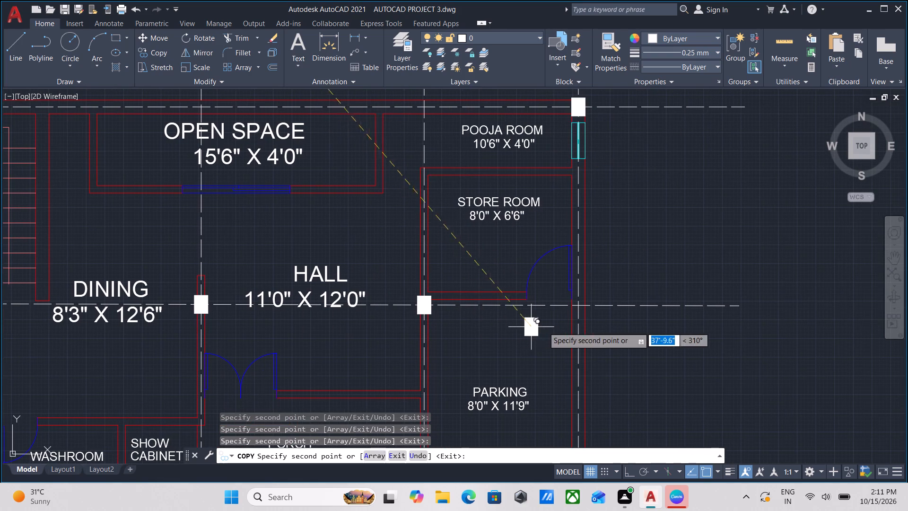
click(576, 309)
Place a spare column copy in the empty area above grid line 1, between grid lines C and D, and end the copying.
scroll(503, 331, down, 1)
middle_drag(507, 326, 637, 304)
middle_drag(494, 320, 538, 315)
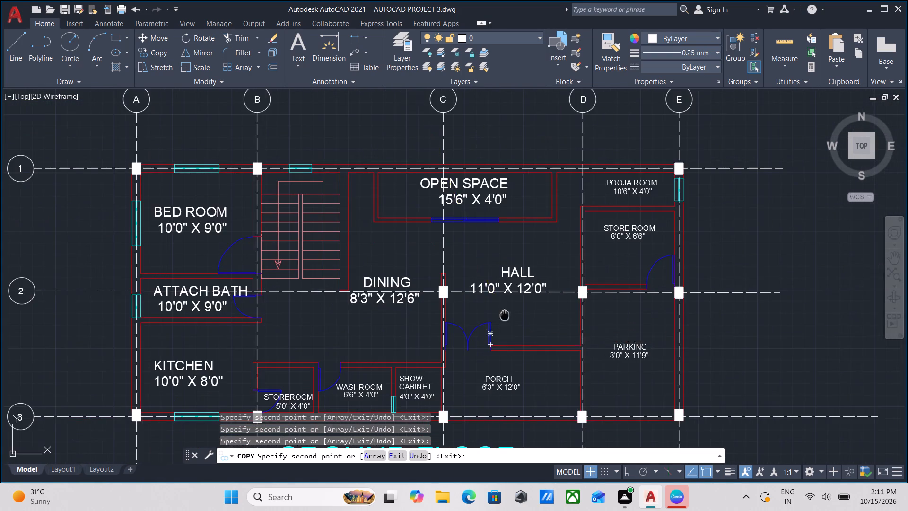
middle_drag(538, 315, 612, 323)
scroll(363, 294, up, 3)
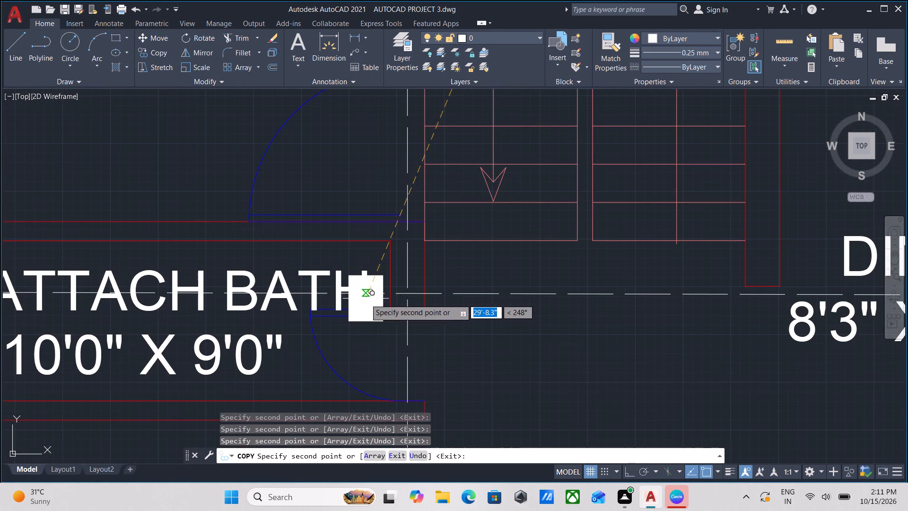
scroll(412, 304, down, 2)
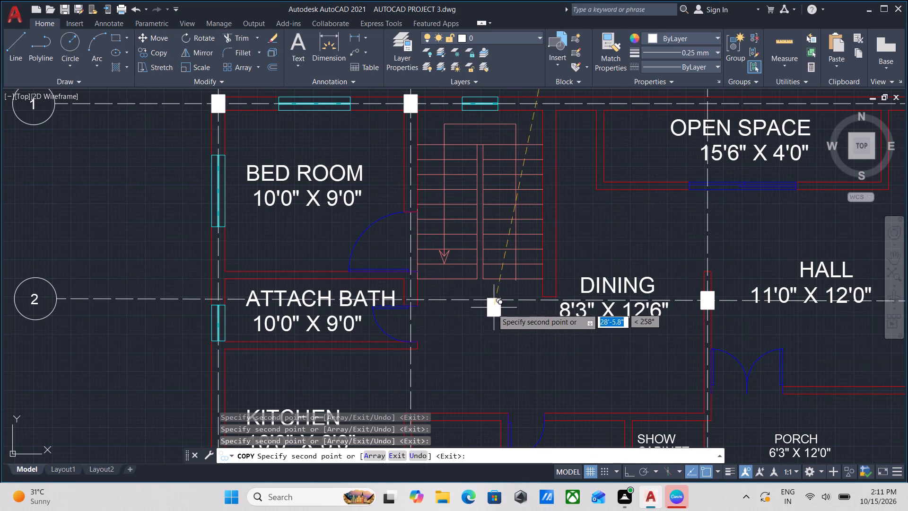
scroll(265, 278, down, 2)
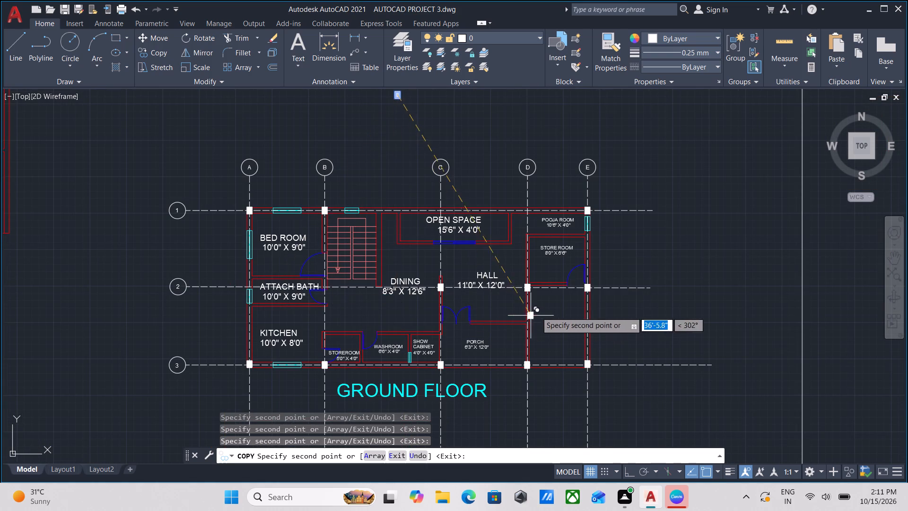
scroll(444, 195, up, 3)
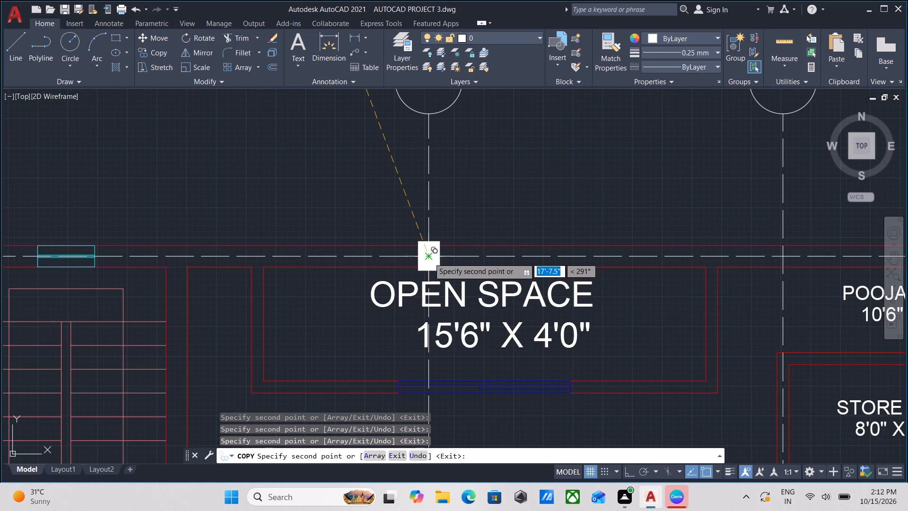
scroll(429, 258, up, 5)
scroll(429, 203, down, 3)
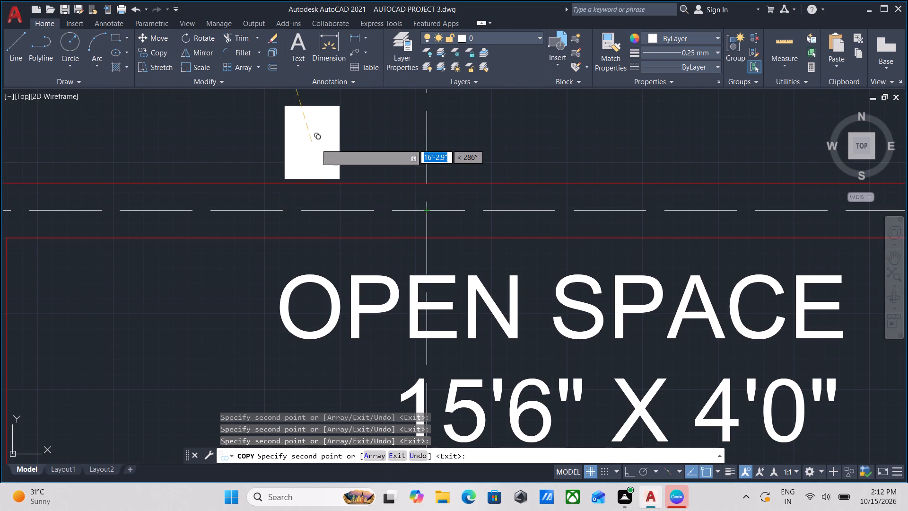
scroll(365, 142, up, 1)
scroll(365, 142, down, 1)
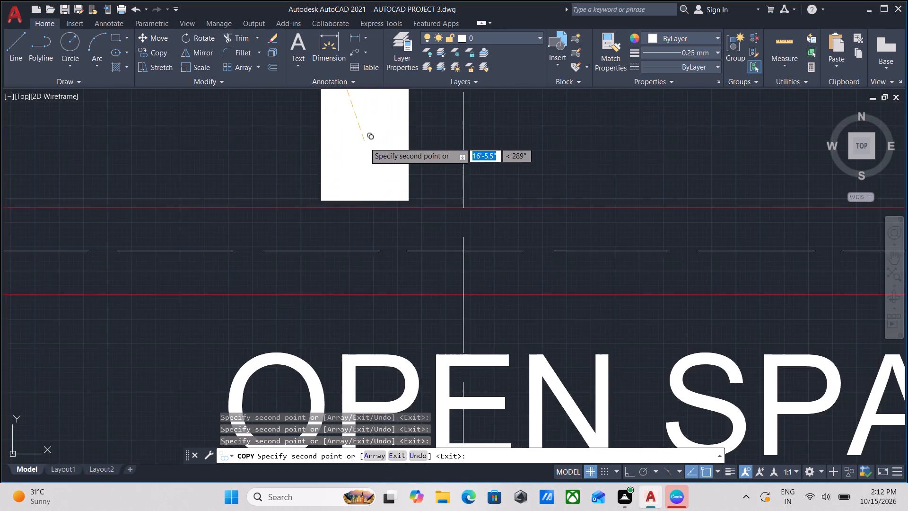
scroll(365, 142, down, 1)
scroll(462, 141, down, 3)
middle_drag(530, 157, 421, 174)
scroll(430, 144, up, 2)
click(421, 134)
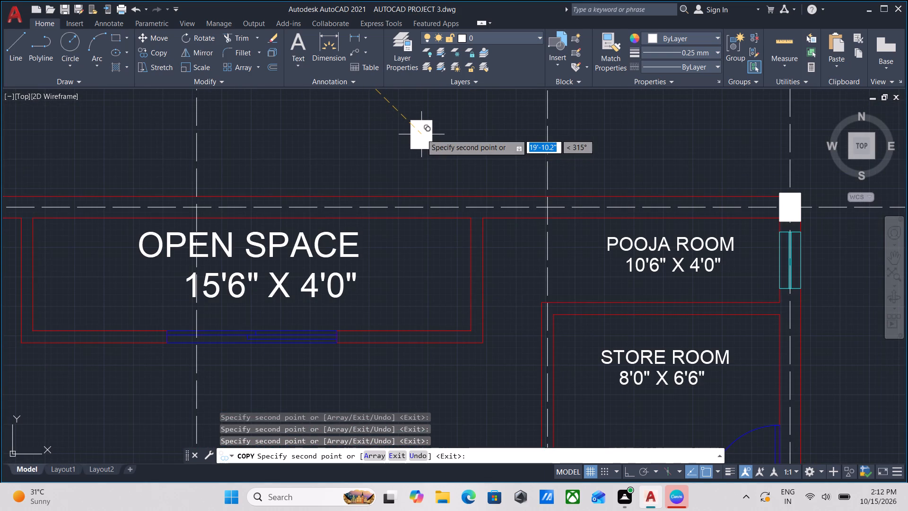
key(Escape)
Rotate the spare column and its fill 90° about its lower-left corner with Ortho on.
scroll(423, 150, up, 2)
click(451, 169)
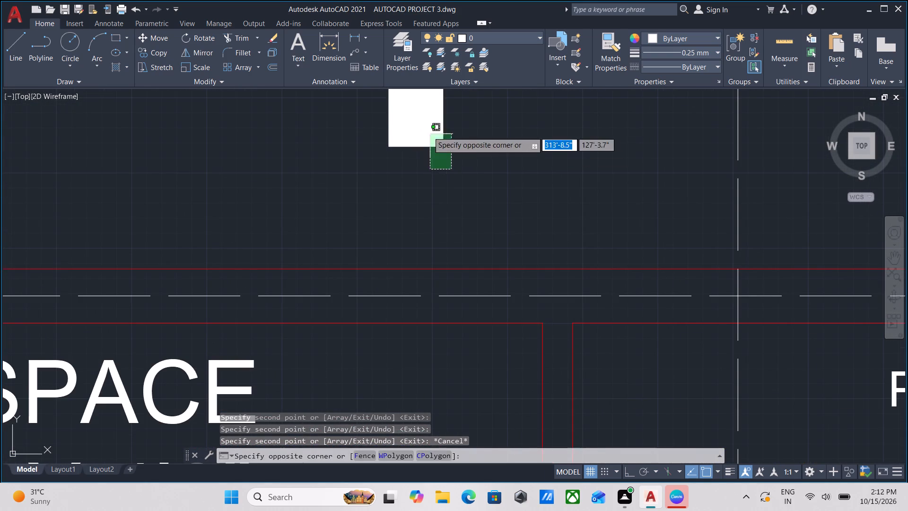
click(422, 124)
middle_drag(421, 129, 438, 237)
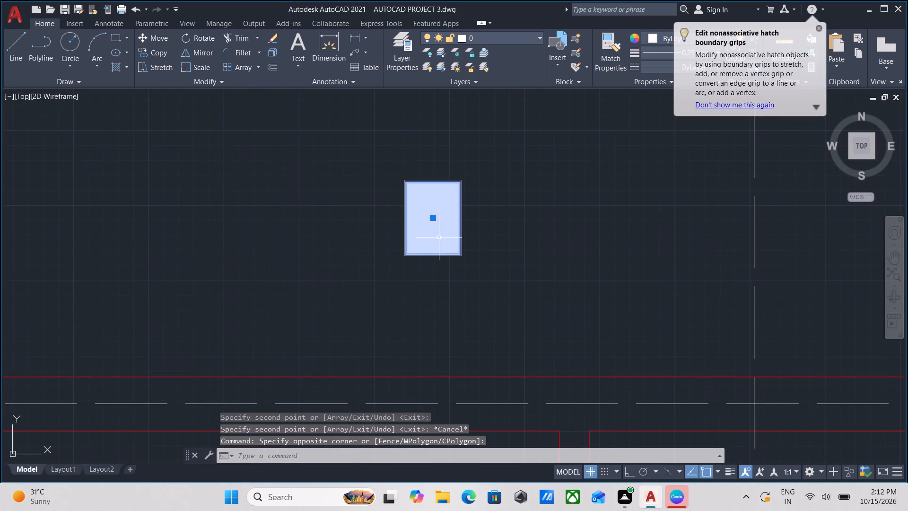
text(ro)
key(Return)
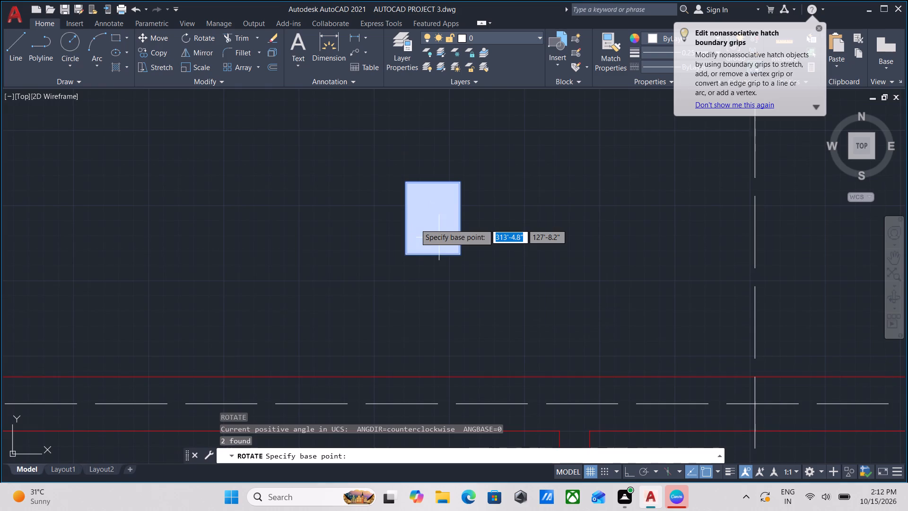
click(405, 252)
key(F8)
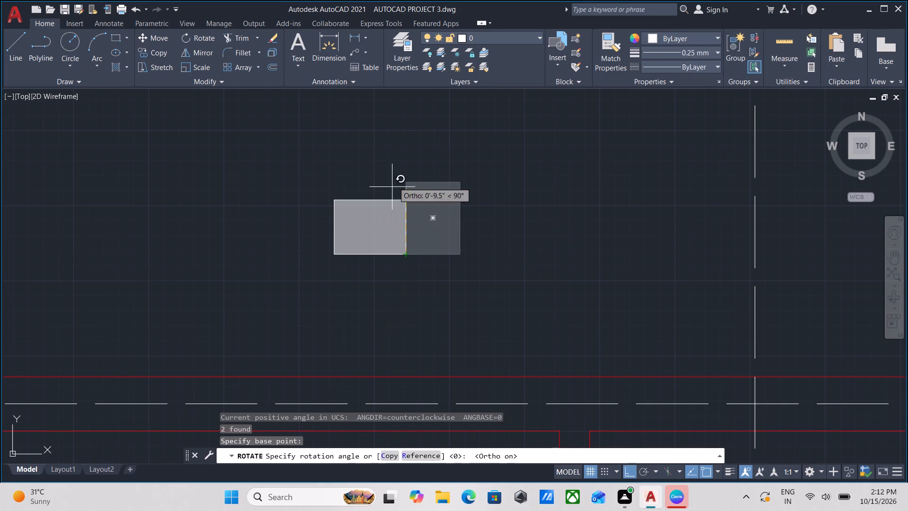
click(415, 127)
Copy the rotated column by its centre to the intersection of grid lines C and 1, above the open space, with Ortho off.
drag(439, 302, 434, 296)
click(386, 229)
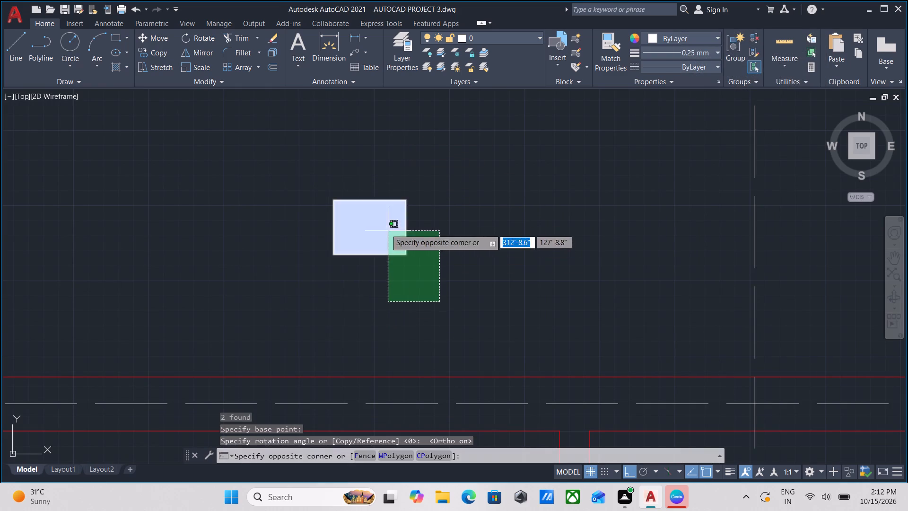
key(c)
key(o)
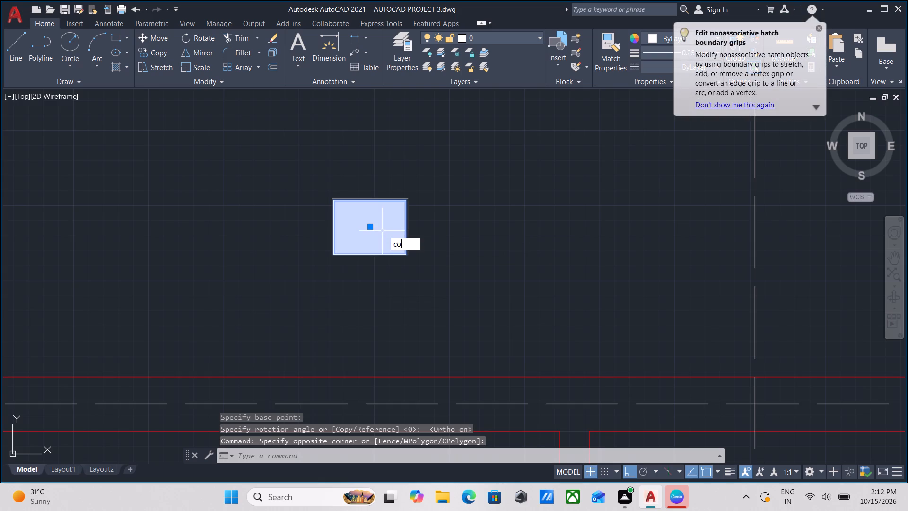
key(Return)
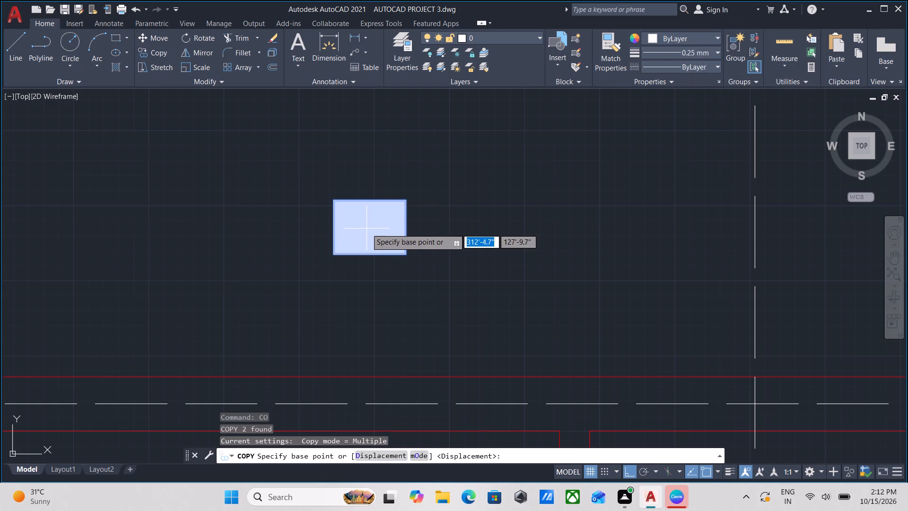
scroll(405, 248, up, 2)
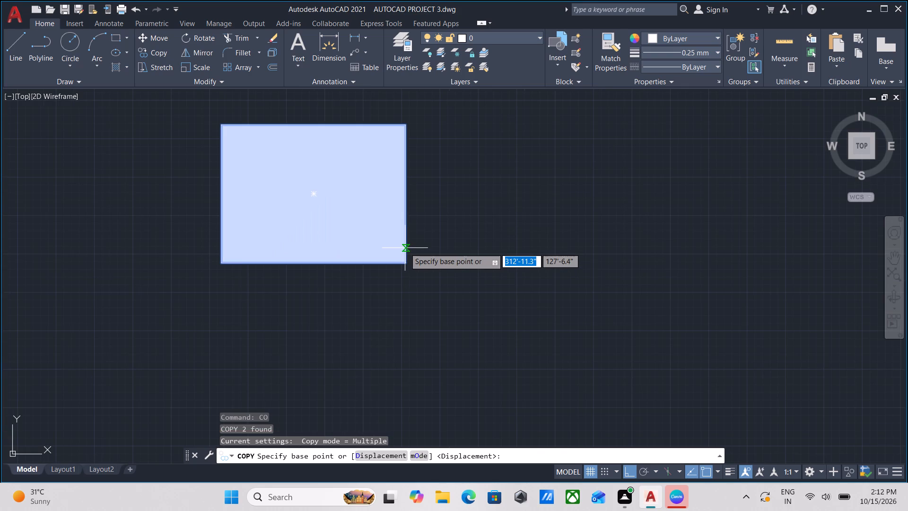
click(313, 194)
scroll(314, 315, down, 2)
middle_drag(314, 315, 342, 255)
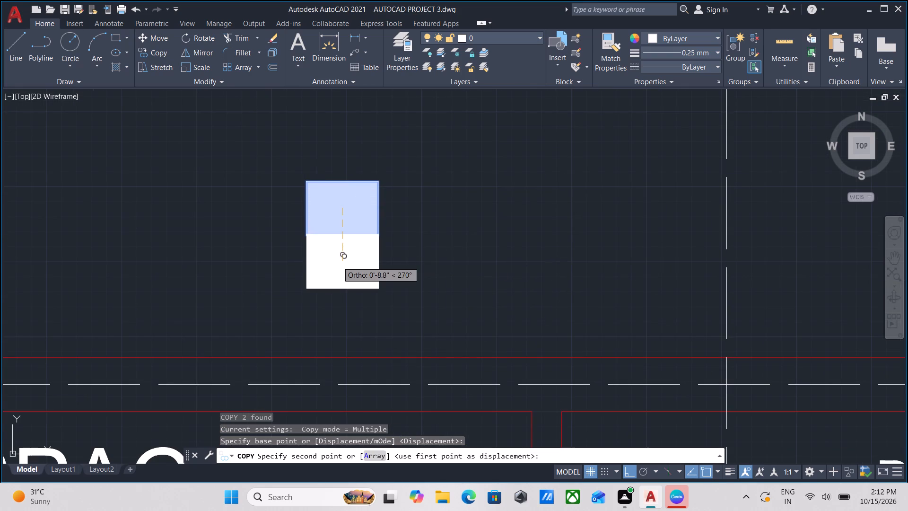
key(F8)
middle_drag(273, 278, 450, 196)
scroll(367, 269, down, 2)
middle_drag(370, 262, 438, 207)
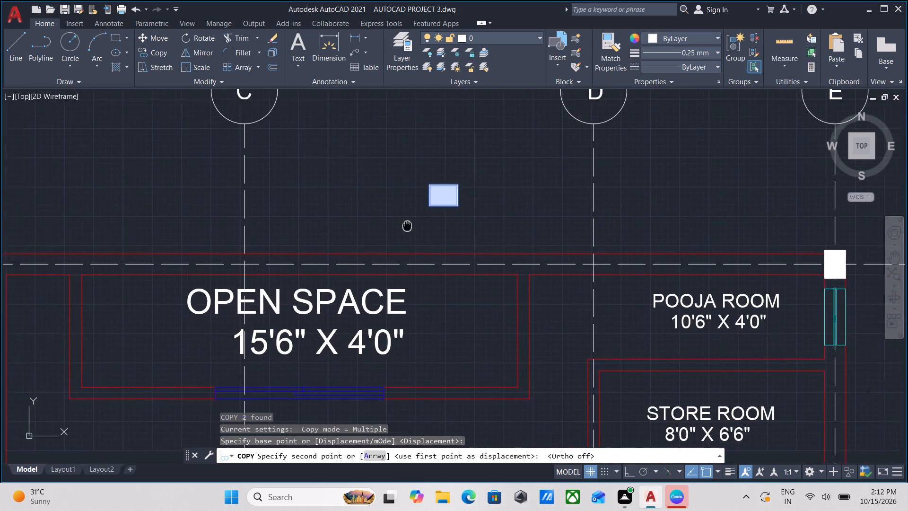
scroll(295, 220, up, 3)
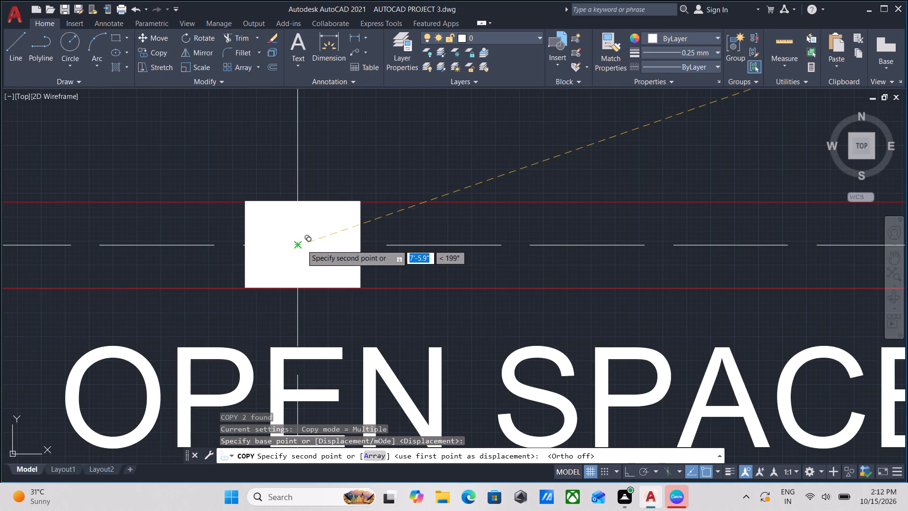
click(301, 245)
Place a rotated column copy at the intersection of grid lines D and 1, on the outer wall beside the pooja room.
middle_drag(521, 242, 254, 208)
scroll(381, 211, down, 3)
middle_drag(394, 215, 389, 216)
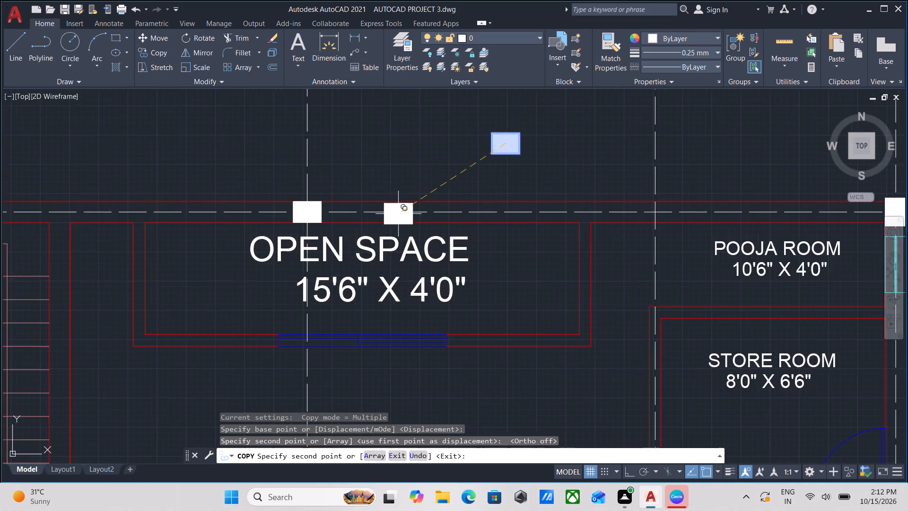
middle_drag(389, 216, 185, 204)
scroll(452, 203, up, 3)
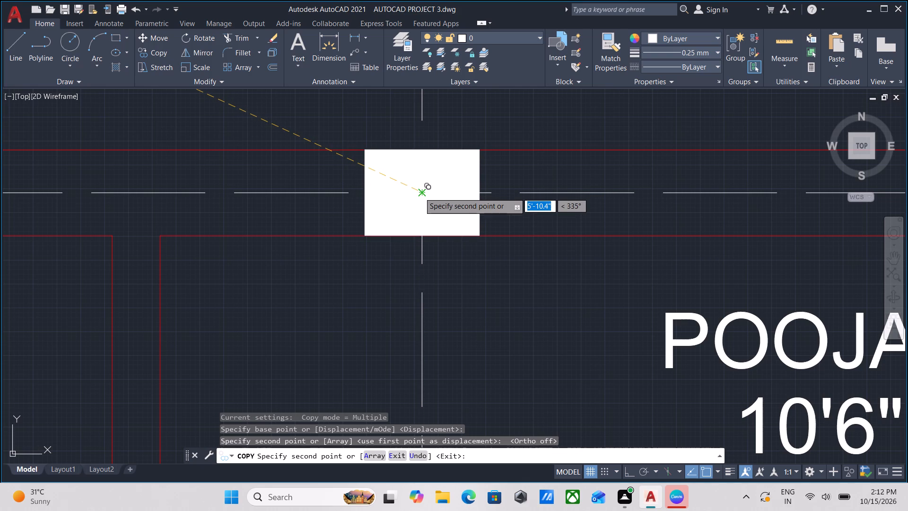
click(419, 195)
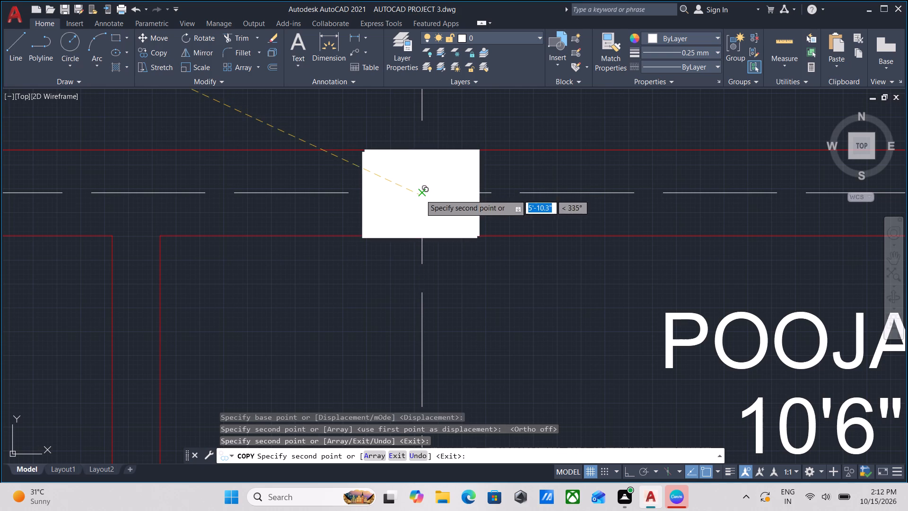
Place a rotated column copy at the intersection of grid lines B and 2, beside the attached bath, and end the copying.
scroll(437, 198, down, 3)
scroll(464, 240, down, 2)
middle_drag(466, 243, 441, 153)
scroll(409, 242, down, 1)
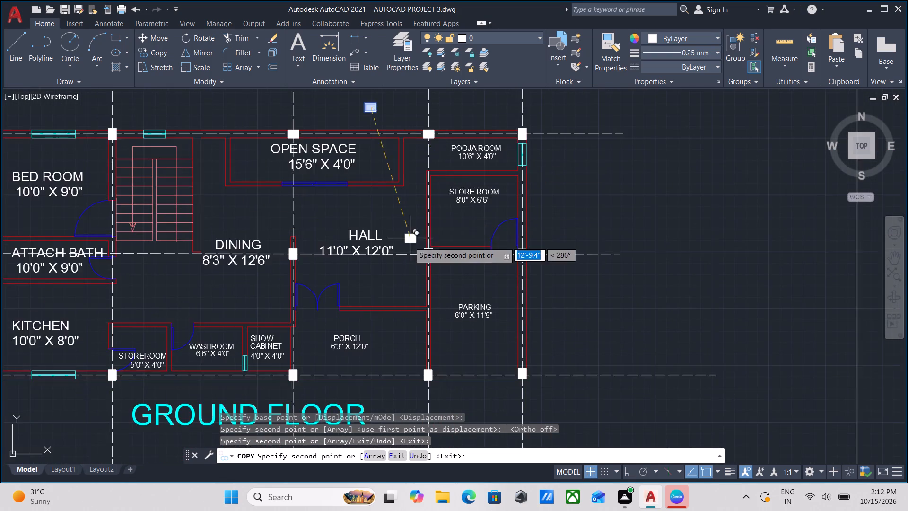
middle_drag(412, 226, 434, 173)
middle_drag(254, 236, 282, 274)
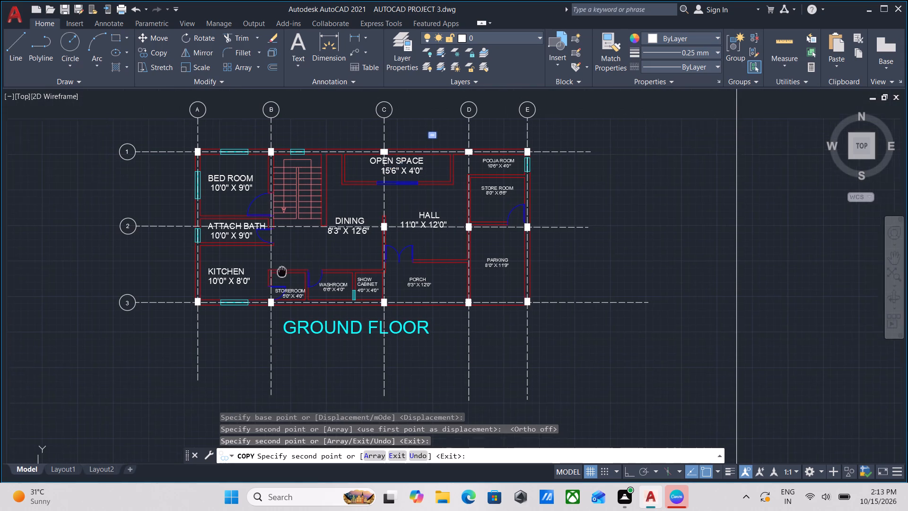
middle_drag(282, 274, 284, 279)
scroll(252, 231, up, 2)
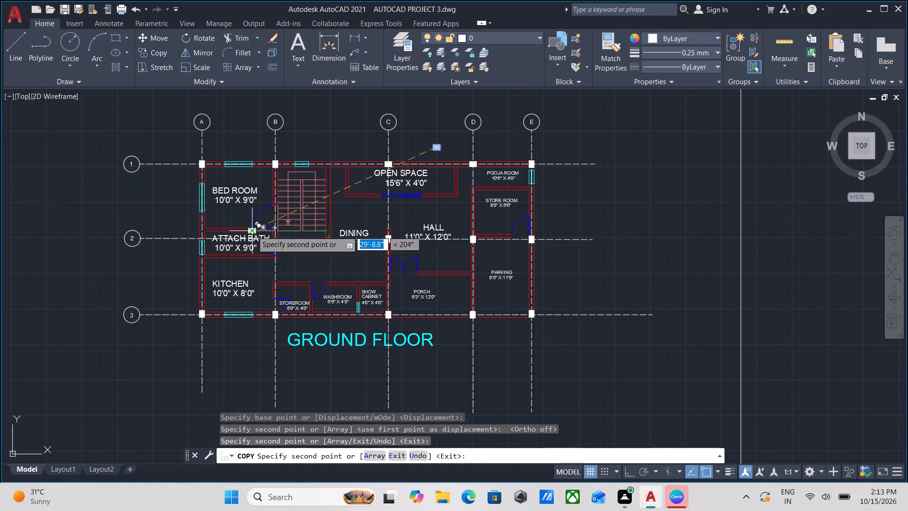
scroll(252, 231, up, 1)
scroll(359, 311, down, 1)
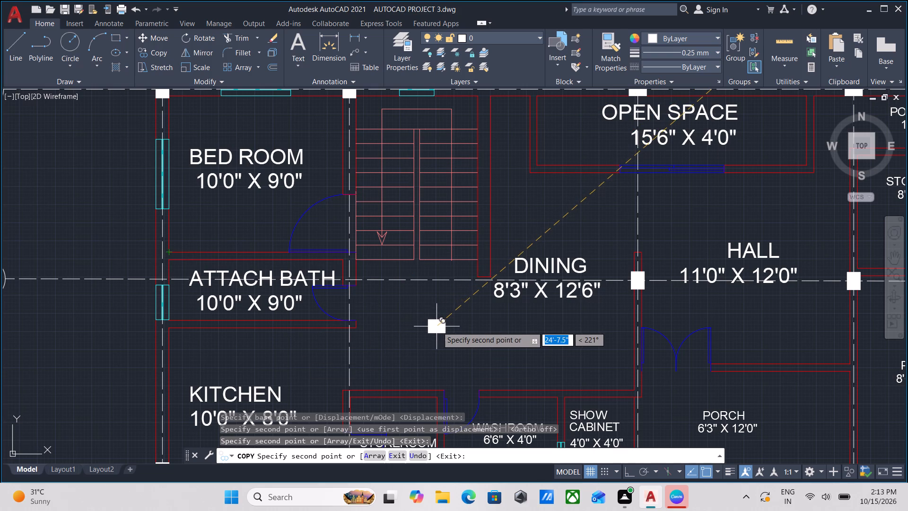
scroll(440, 324, down, 2)
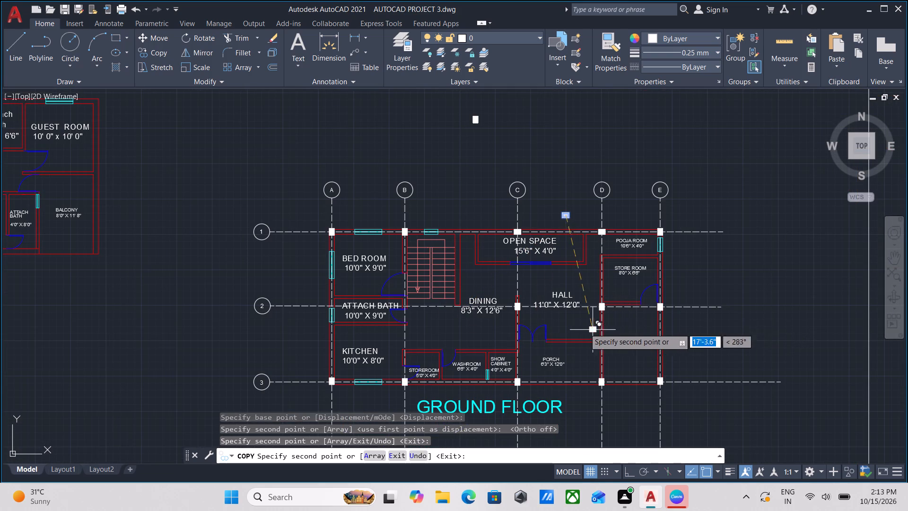
scroll(414, 305, up, 3)
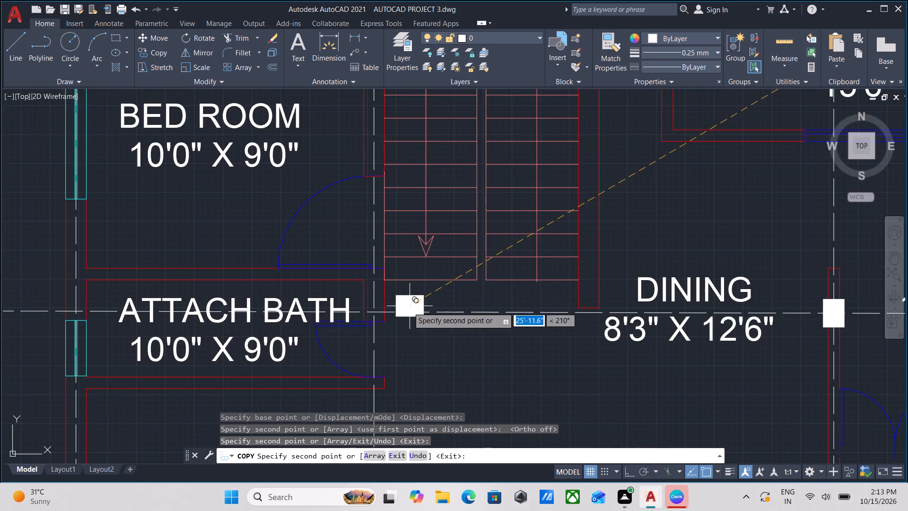
scroll(393, 308, up, 2)
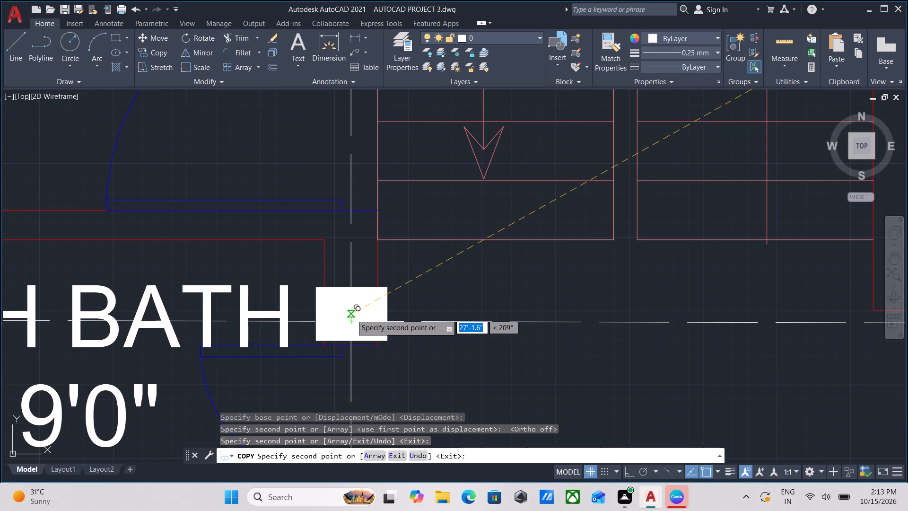
click(351, 314)
scroll(444, 310, down, 3)
scroll(507, 326, down, 1)
middle_drag(504, 324, 502, 323)
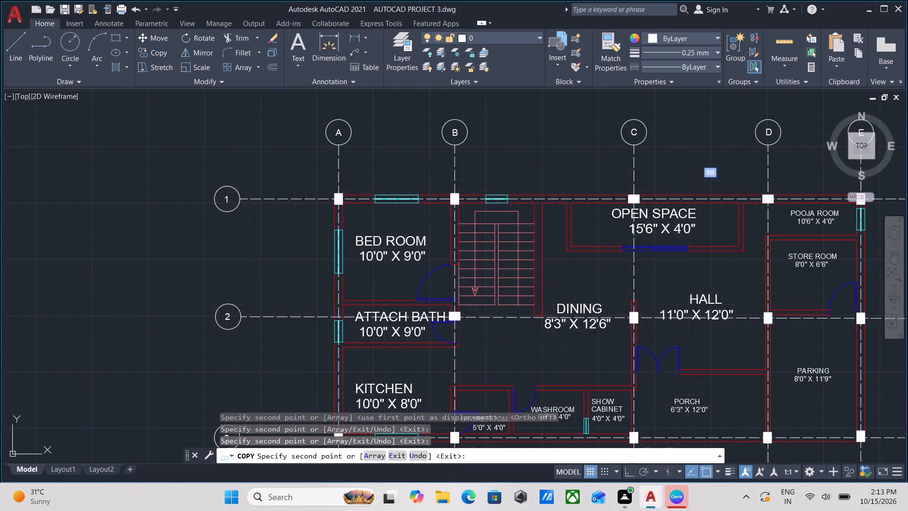
middle_drag(502, 323, 337, 264)
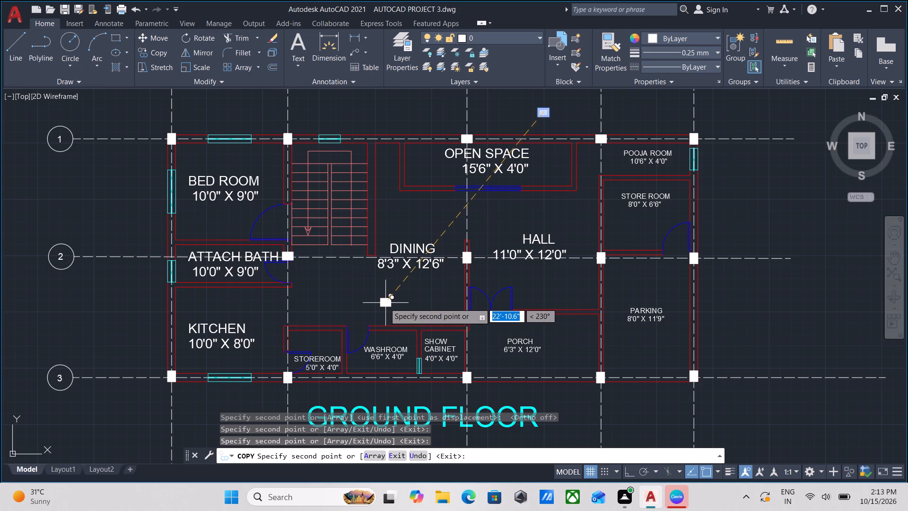
scroll(354, 298, down, 2)
key(Escape)
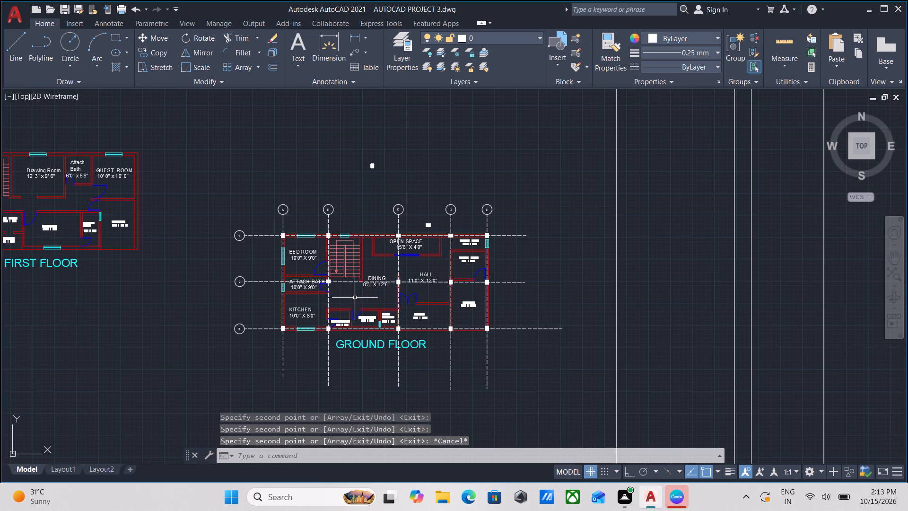
Close the Canva window running in the background.
middle_drag(470, 281, 369, 197)
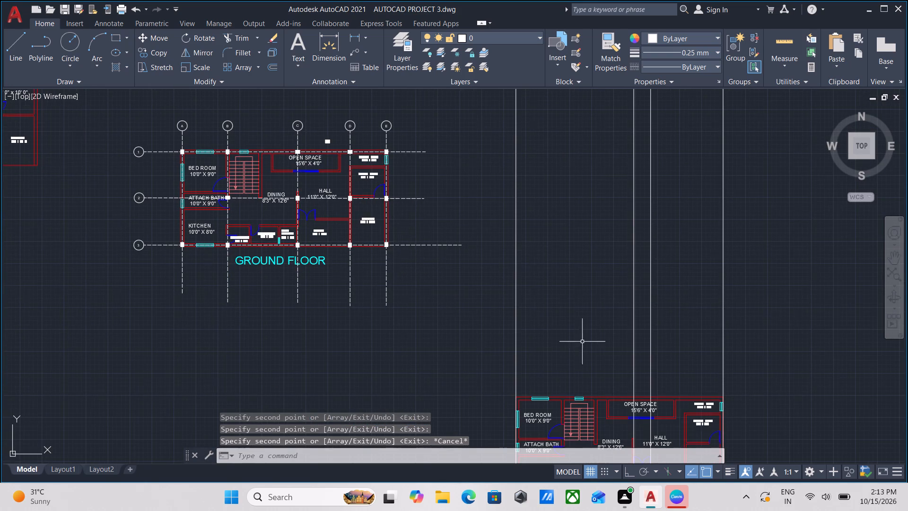
scroll(629, 309, down, 2)
middle_drag(633, 307, 561, 191)
scroll(578, 321, up, 3)
scroll(530, 269, down, 1)
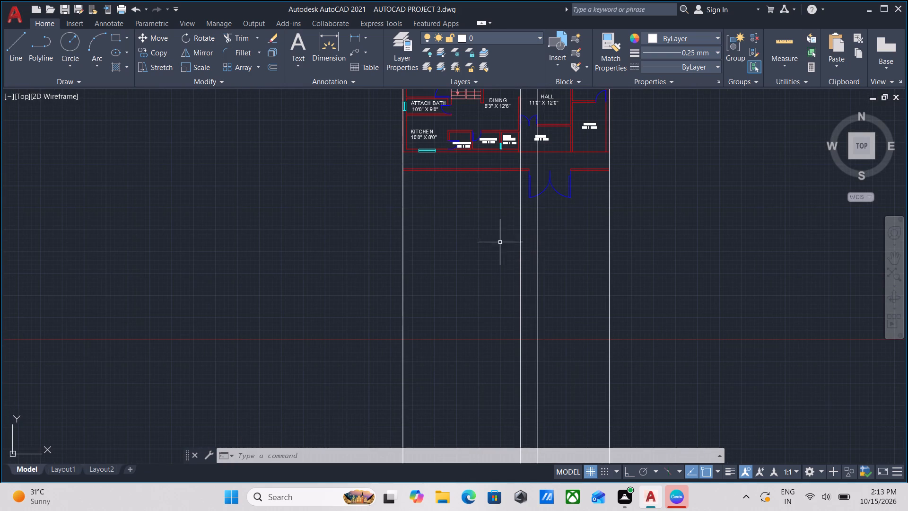
scroll(488, 253, down, 1)
middle_drag(488, 253, 495, 218)
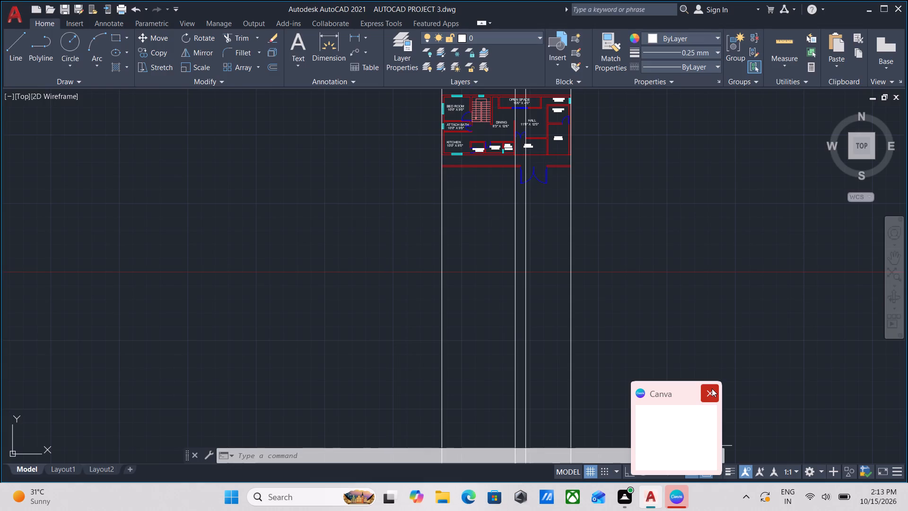
click(712, 388)
Draw a horizontal construction line with Ortho on, below the front gate of the plan with vertical construction lines, starting on the leftmost vertical.
scroll(484, 432, down, 1)
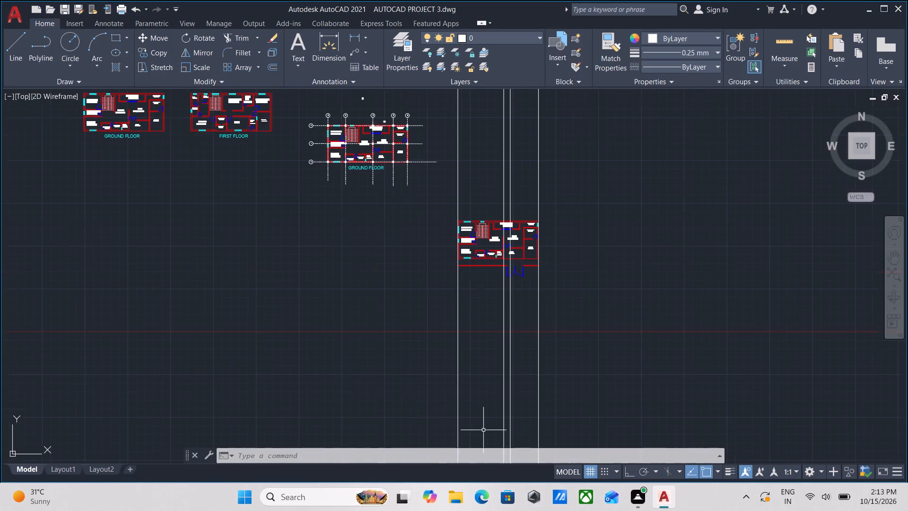
middle_drag(484, 416, 481, 347)
scroll(460, 249, up, 3)
middle_drag(474, 221, 351, 338)
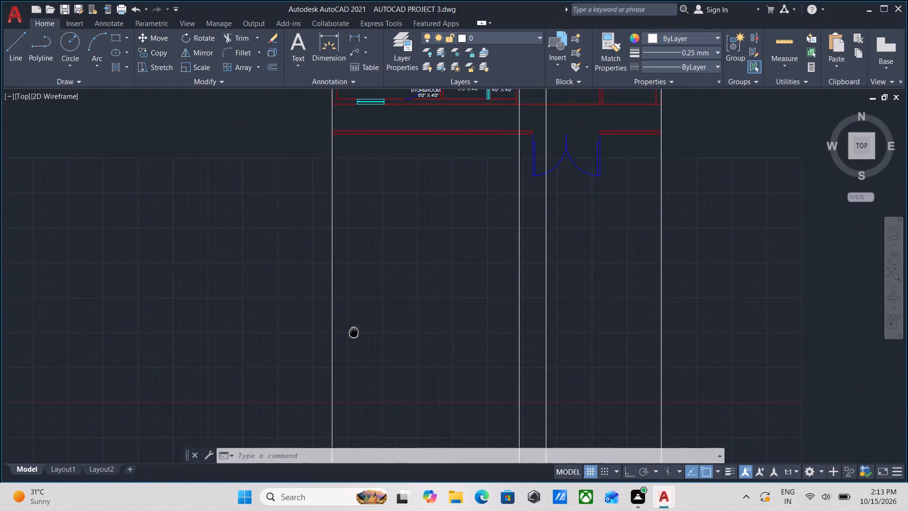
middle_drag(421, 312, 417, 244)
middle_drag(418, 325, 443, 290)
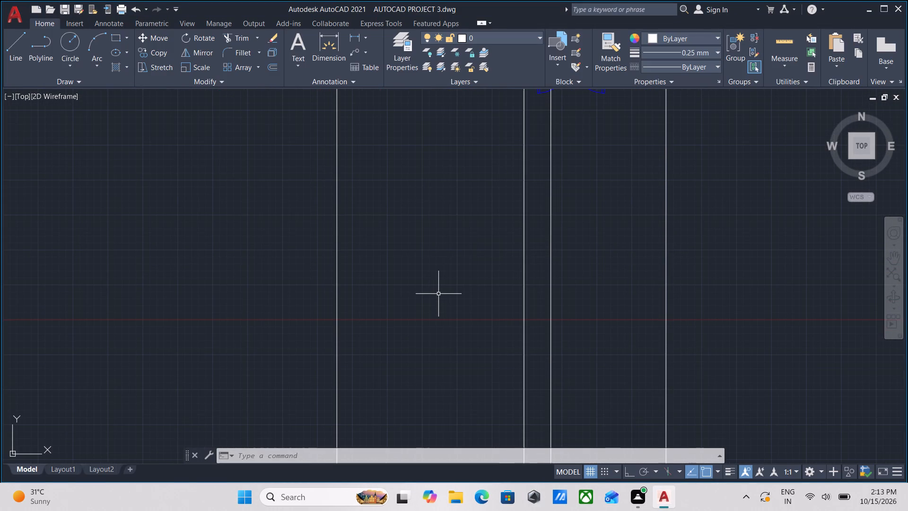
text(xl)
key(Return)
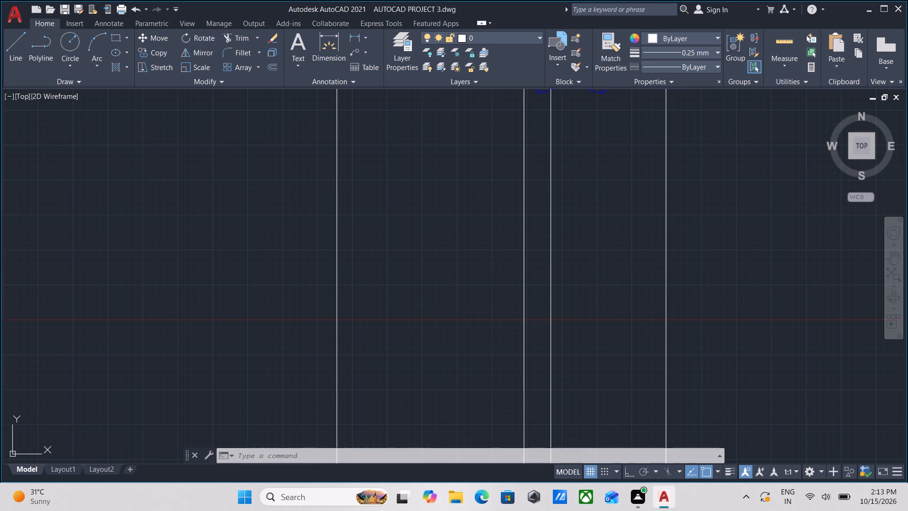
click(337, 363)
key(F8)
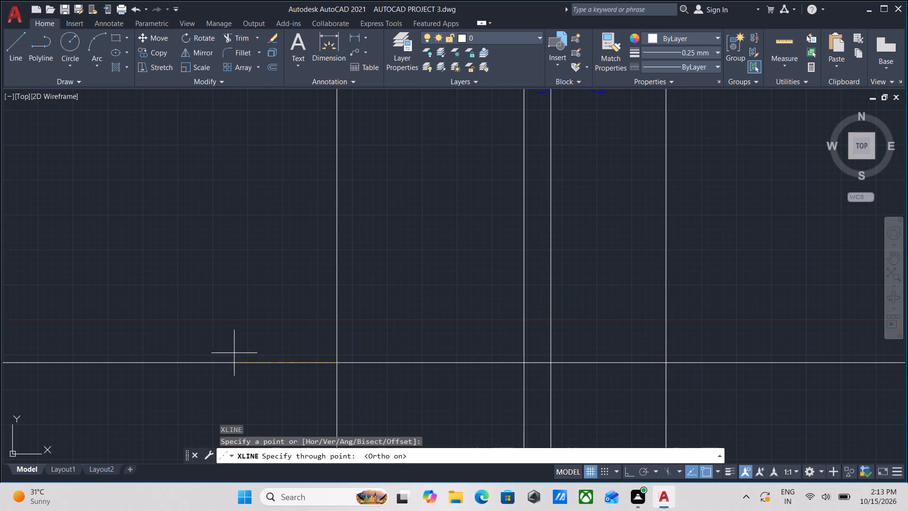
click(169, 335)
key(Escape)
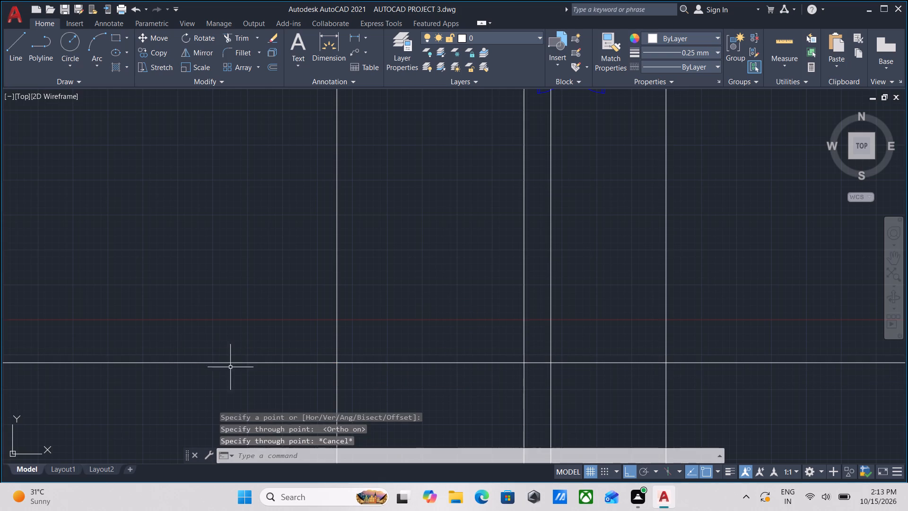
Offset the horizontal construction line 10' upward, toward the plan, and end the Offset command.
click(445, 387)
click(401, 335)
middle_drag(401, 333, 403, 348)
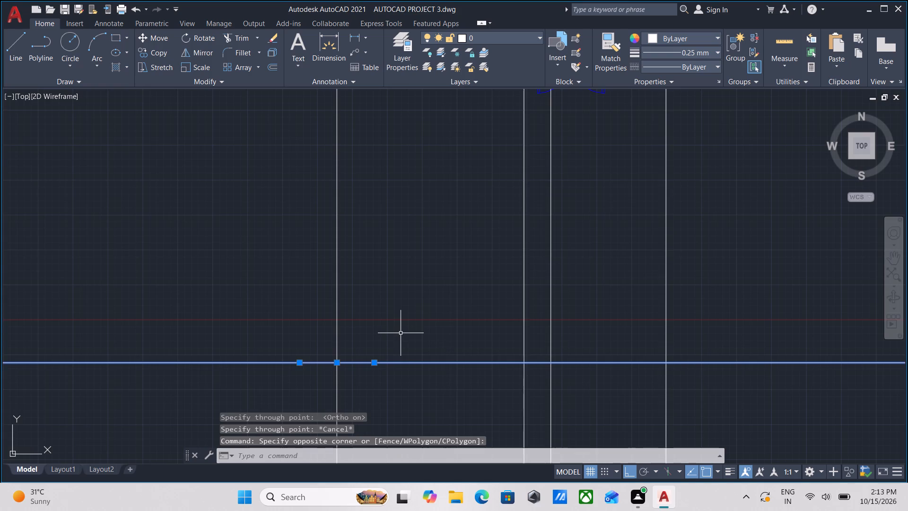
middle_drag(403, 348, 405, 357)
key(o)
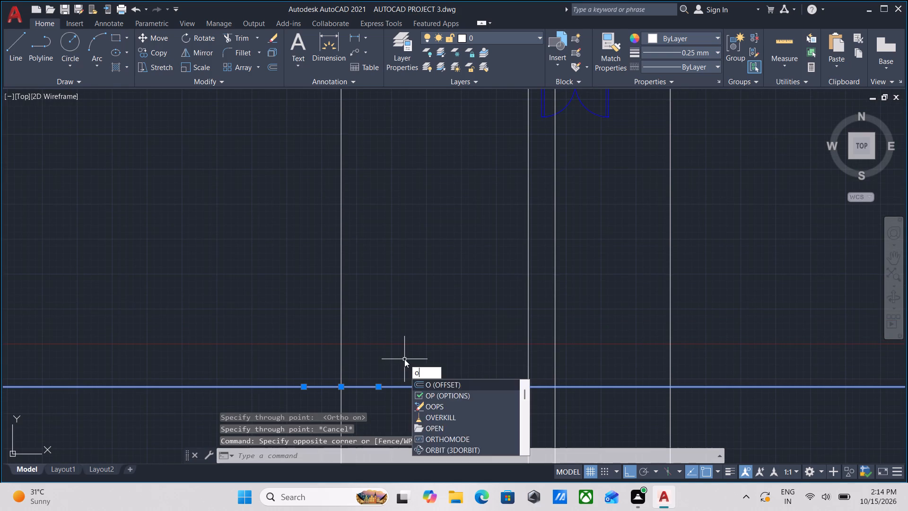
key(Return)
click(439, 386)
click(434, 291)
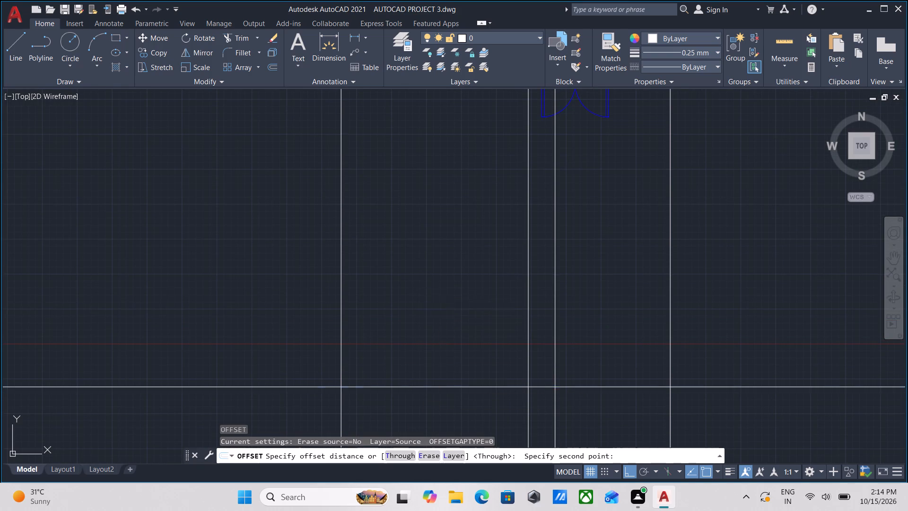
middle_drag(444, 307, 442, 431)
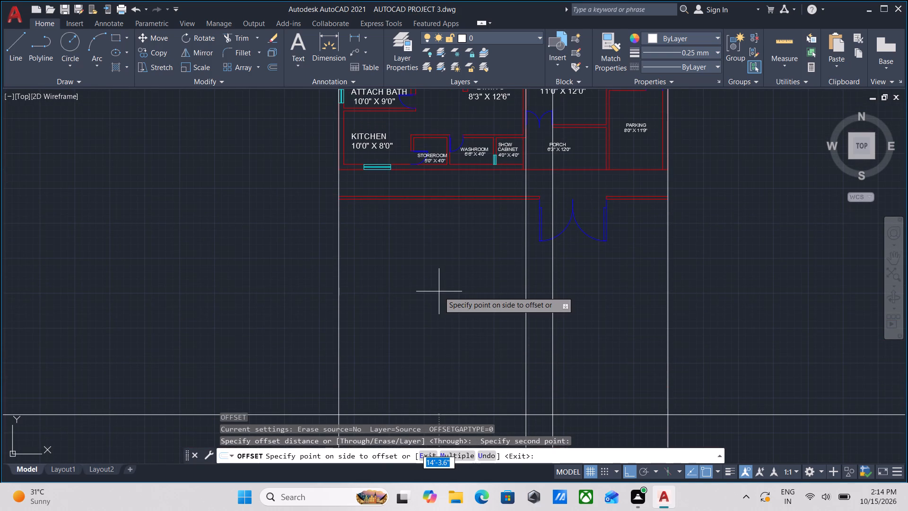
scroll(440, 281, down, 1)
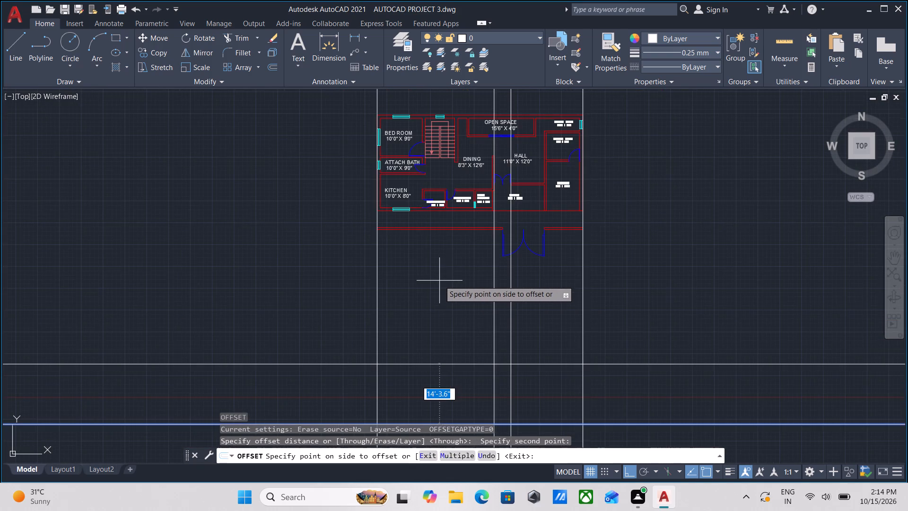
middle_drag(442, 267, 452, 210)
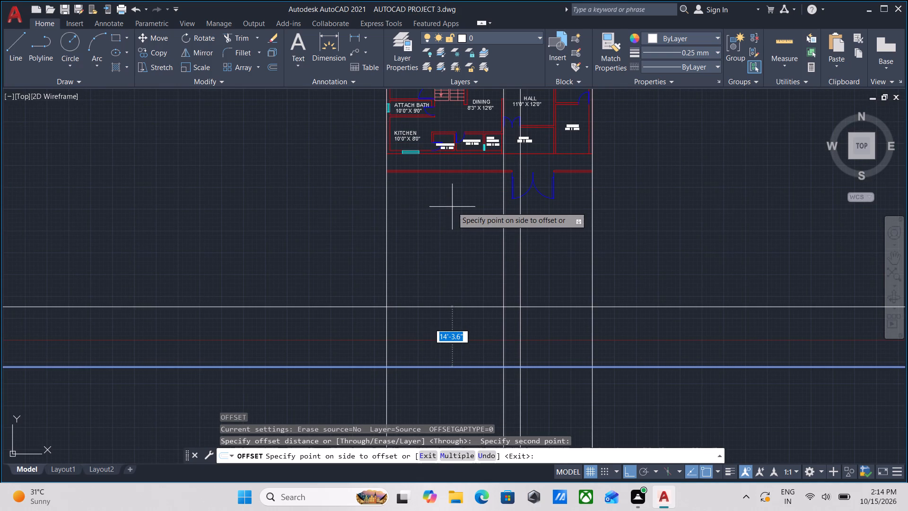
key(1)
text(0')
key(Return)
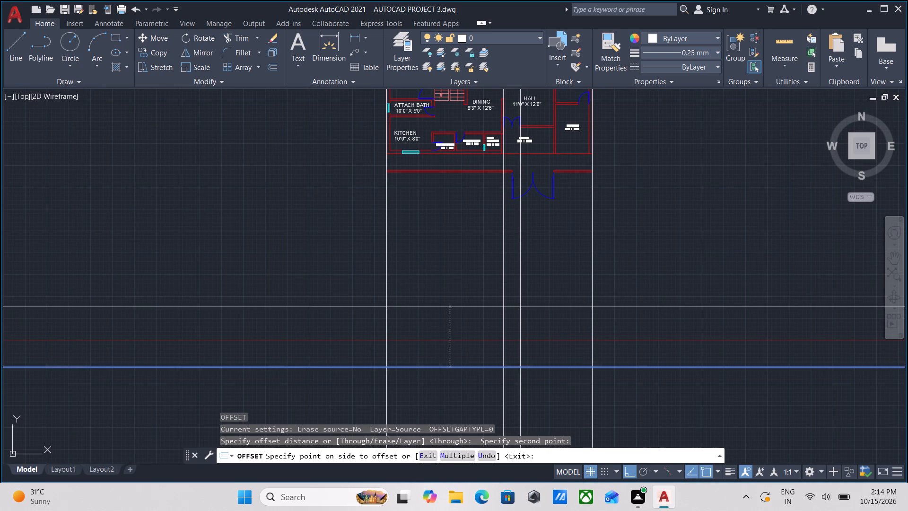
click(464, 324)
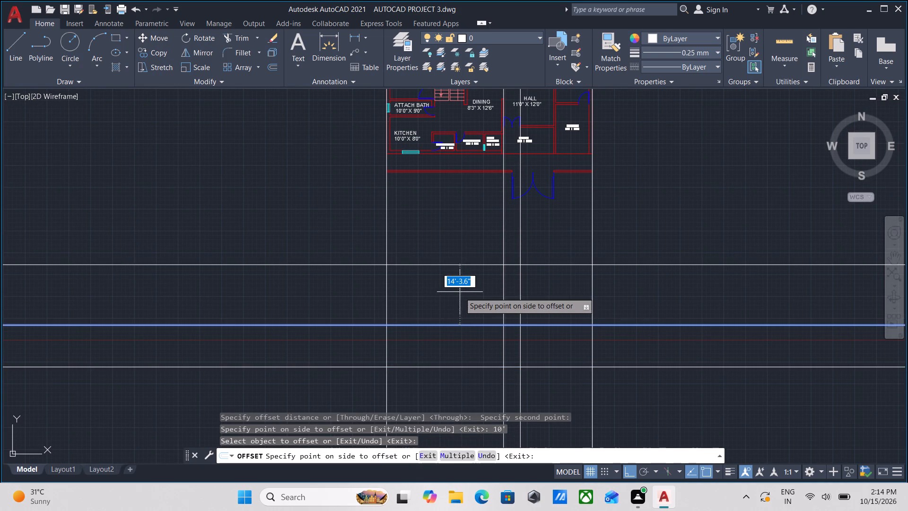
key(Escape)
Draw a vertical construction line down through the lower-left corner of the kitchen's front window.
middle_drag(447, 277, 439, 308)
middle_drag(429, 292, 432, 331)
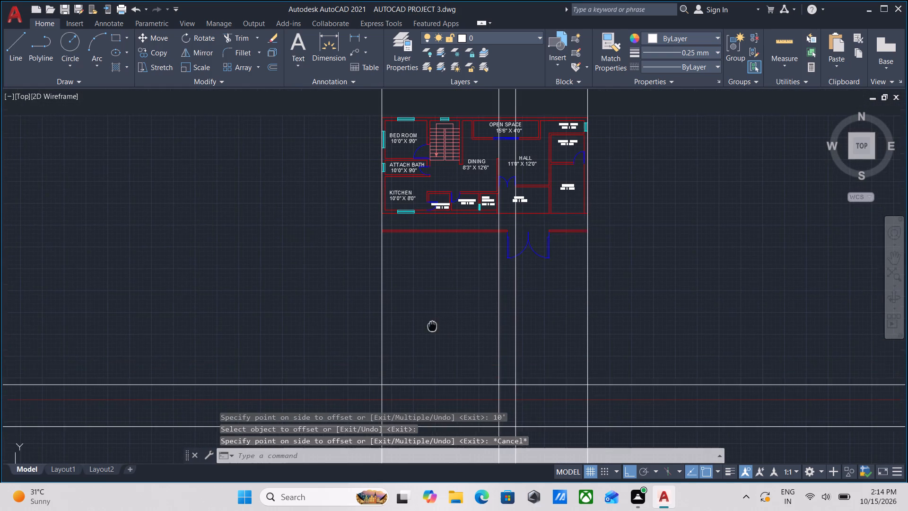
middle_drag(432, 331, 432, 331)
key(x)
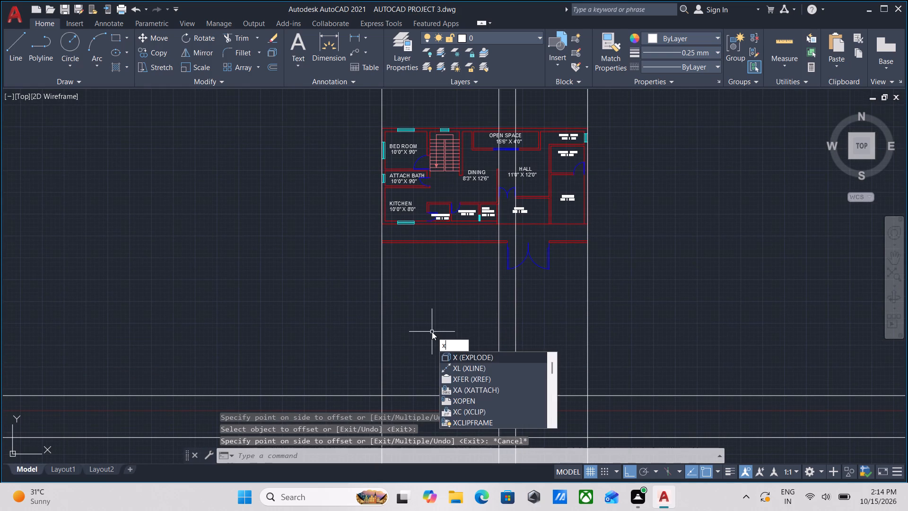
key(l)
key(Return)
scroll(389, 218, up, 2)
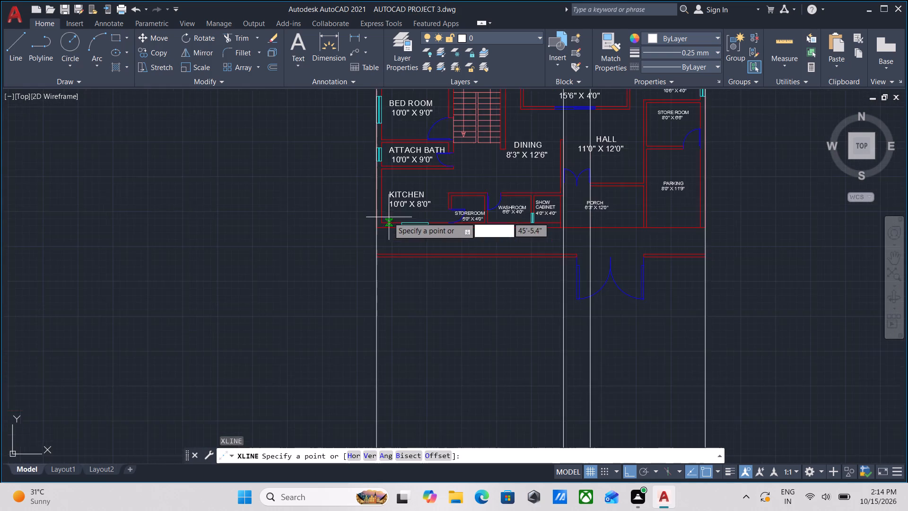
scroll(423, 242, up, 3)
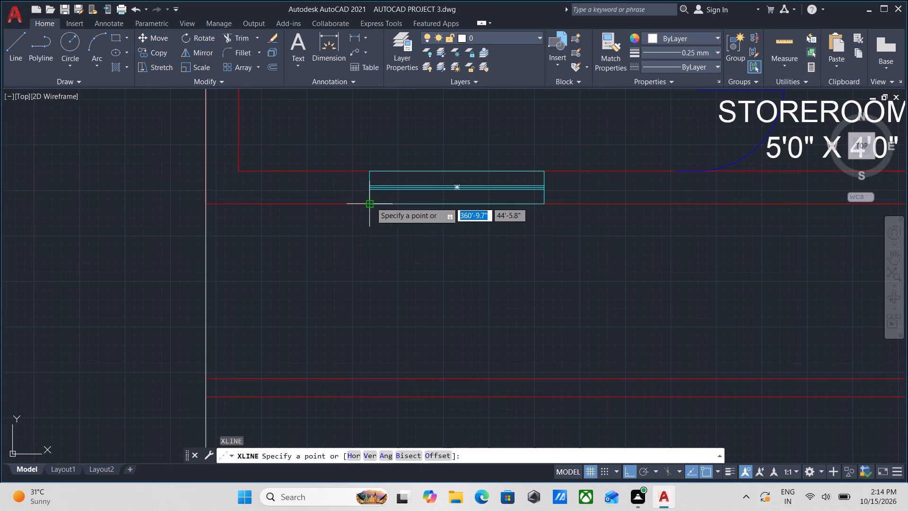
click(371, 202)
middle_drag(373, 294, 378, 256)
scroll(369, 325, down, 1)
middle_drag(369, 325, 378, 238)
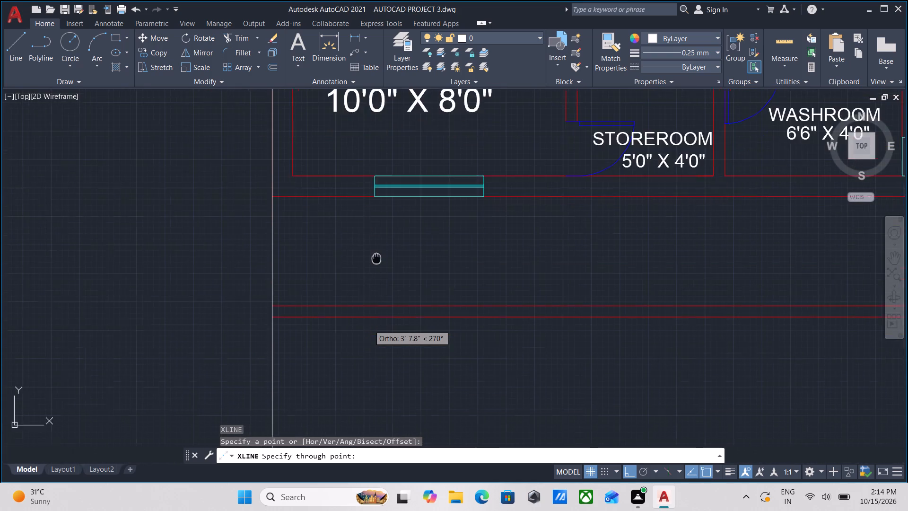
click(363, 361)
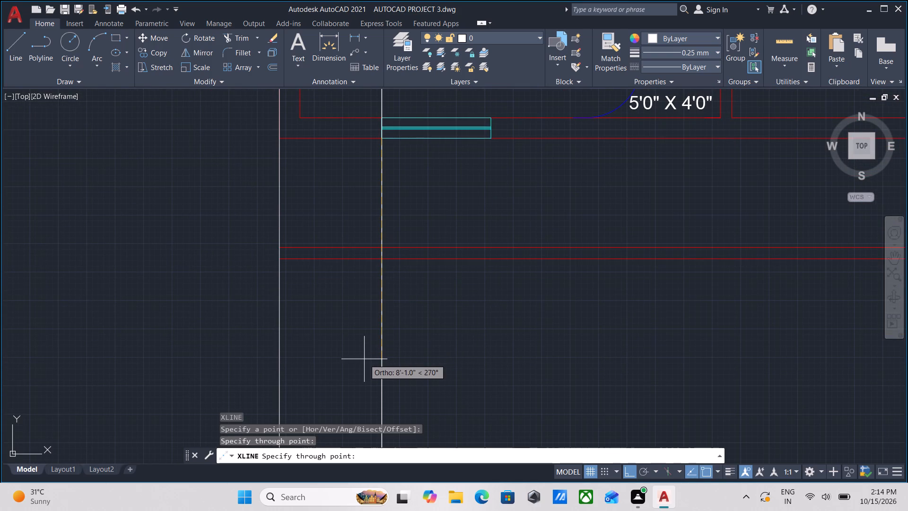
key(Escape)
Draw a vertical construction line down through the lower-right corner of the kitchen's front window.
key(x)
key(l)
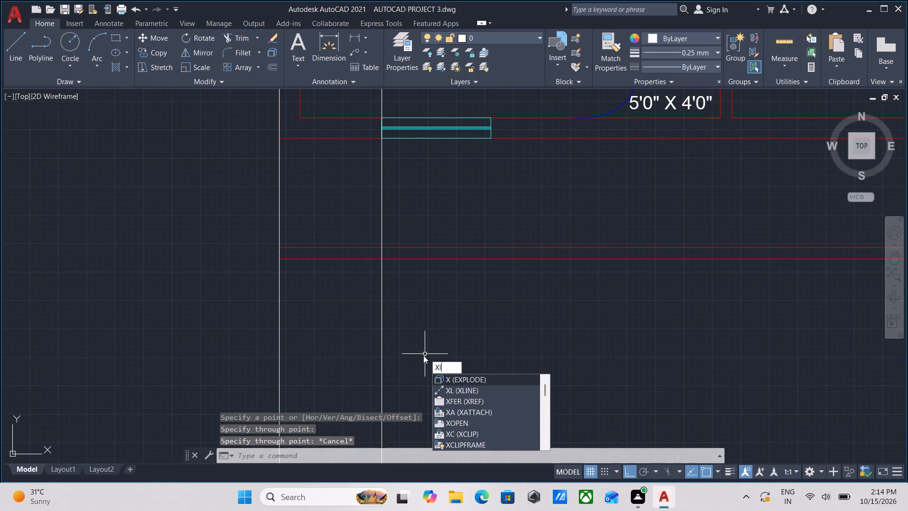
key(Return)
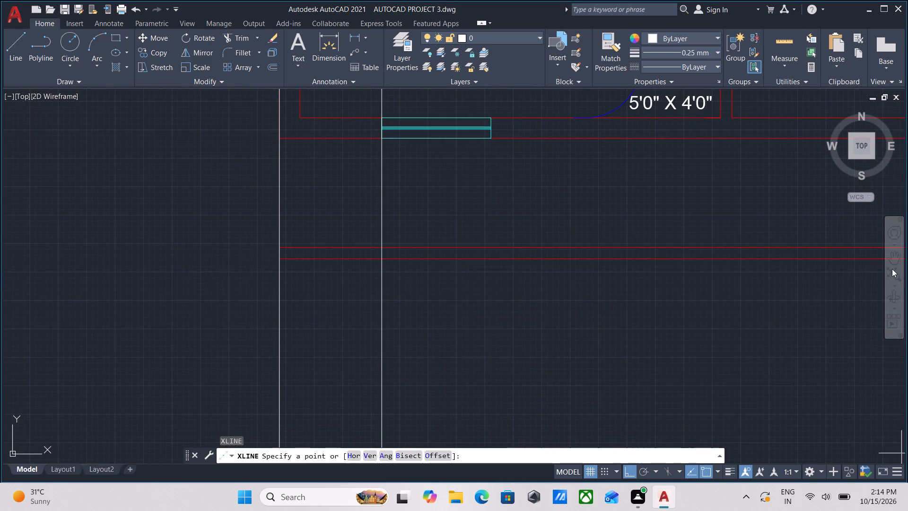
click(493, 136)
middle_drag(494, 203, 501, 140)
scroll(489, 241, down, 1)
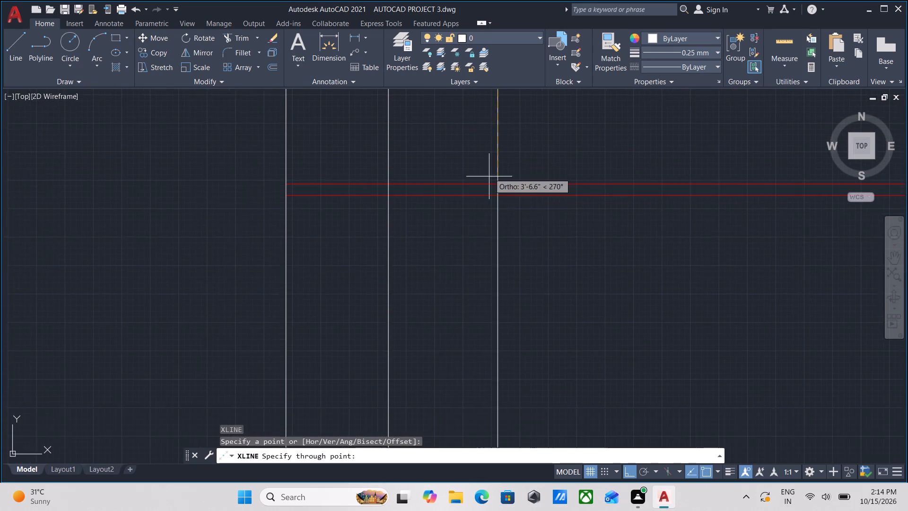
scroll(489, 211, down, 1)
middle_drag(490, 253, 498, 197)
click(529, 307)
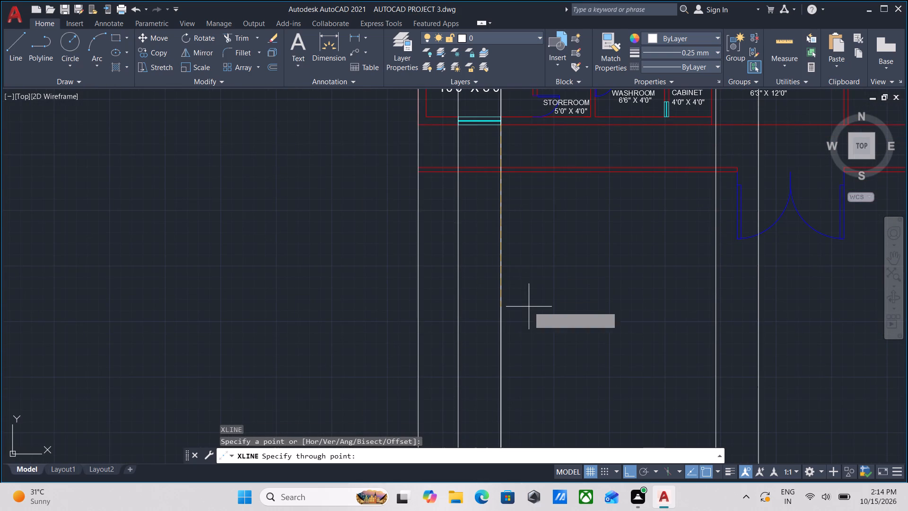
key(Escape)
Draw a vertical construction line down from the front wall, through the show cabinet side of the wall between show cabinet and porch.
scroll(549, 303, down, 1)
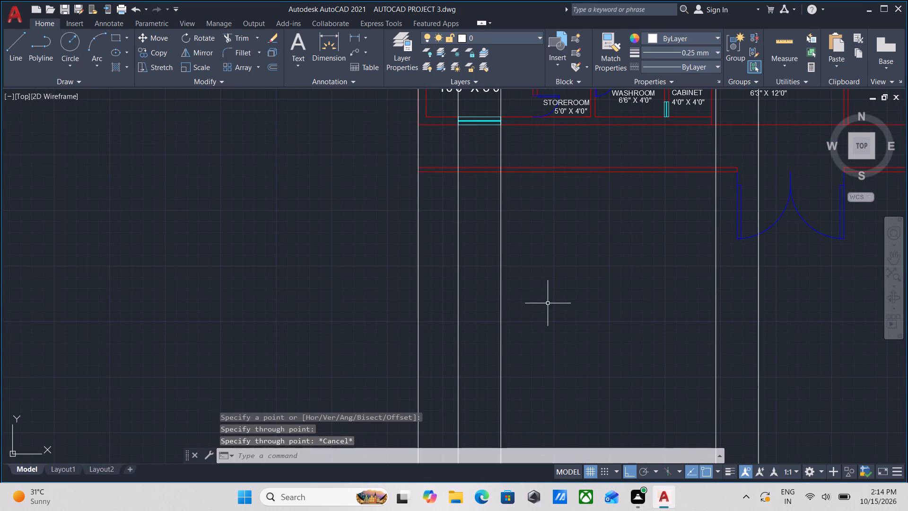
scroll(548, 303, down, 1)
middle_drag(548, 304, 506, 296)
middle_drag(559, 297, 559, 292)
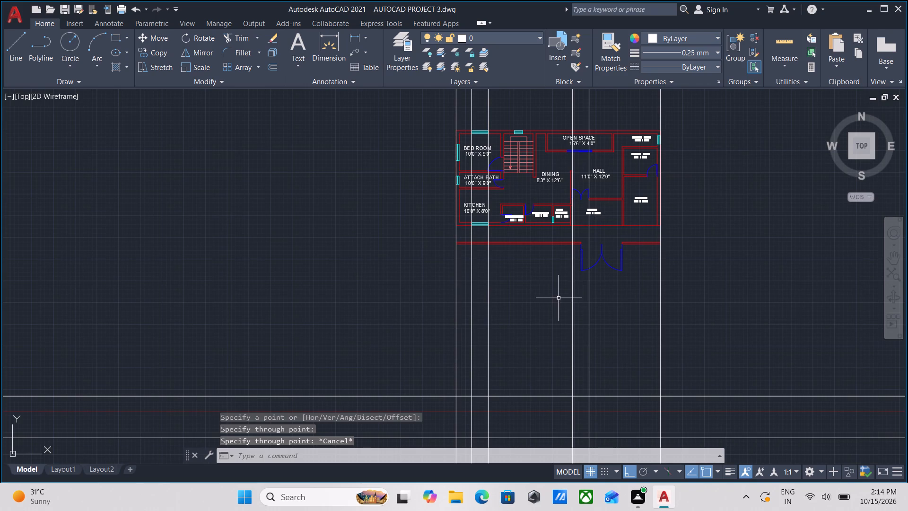
middle_drag(559, 292, 561, 273)
middle_drag(610, 258, 598, 282)
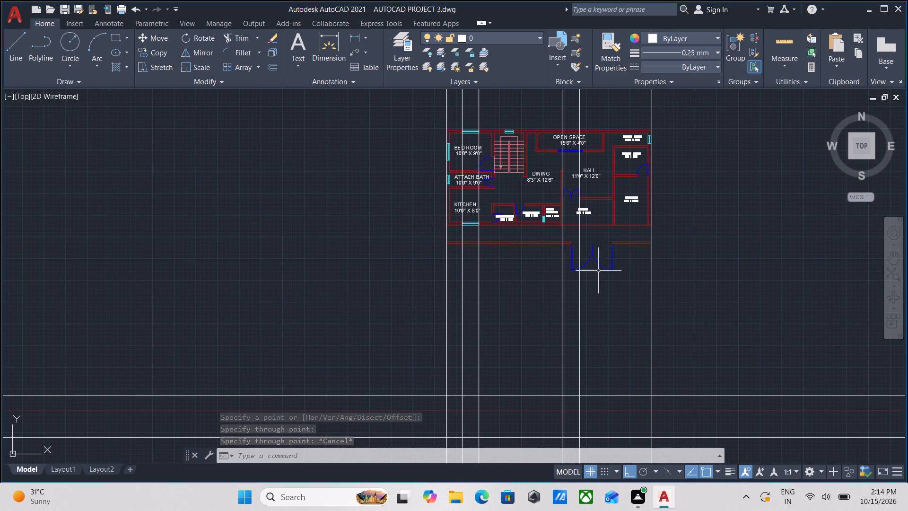
middle_drag(585, 301, 588, 293)
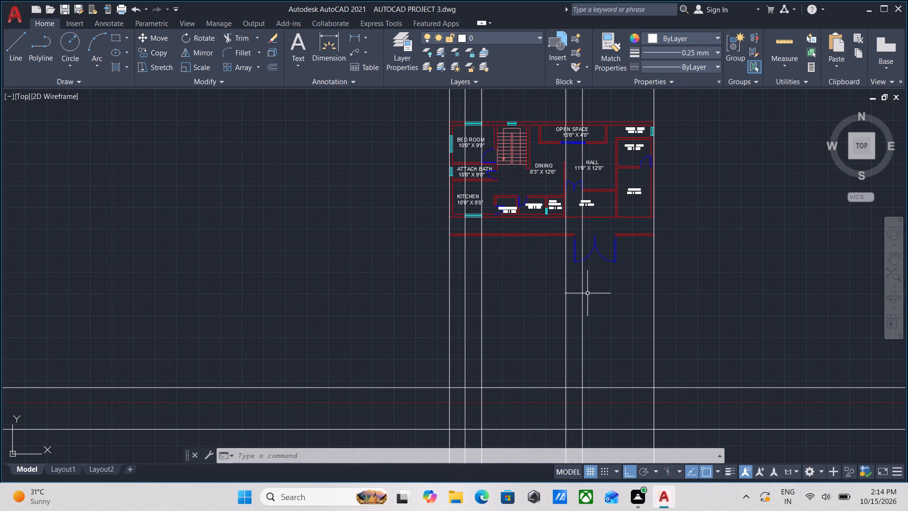
scroll(546, 281, up, 1)
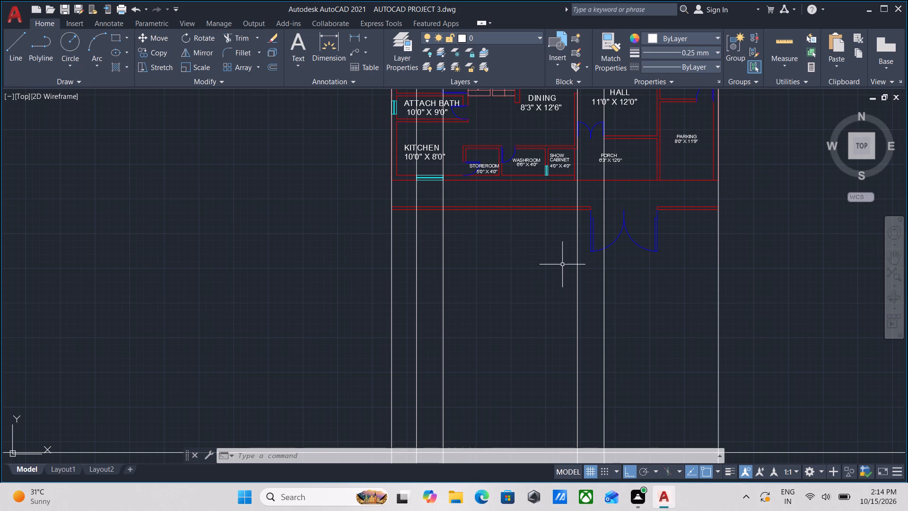
middle_drag(562, 263, 548, 287)
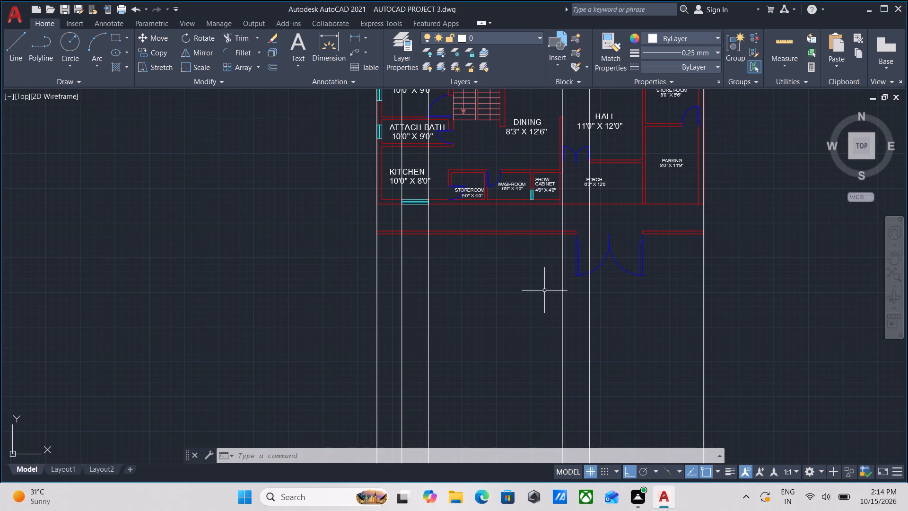
key(x)
key(l)
key(Return)
scroll(559, 168, up, 2)
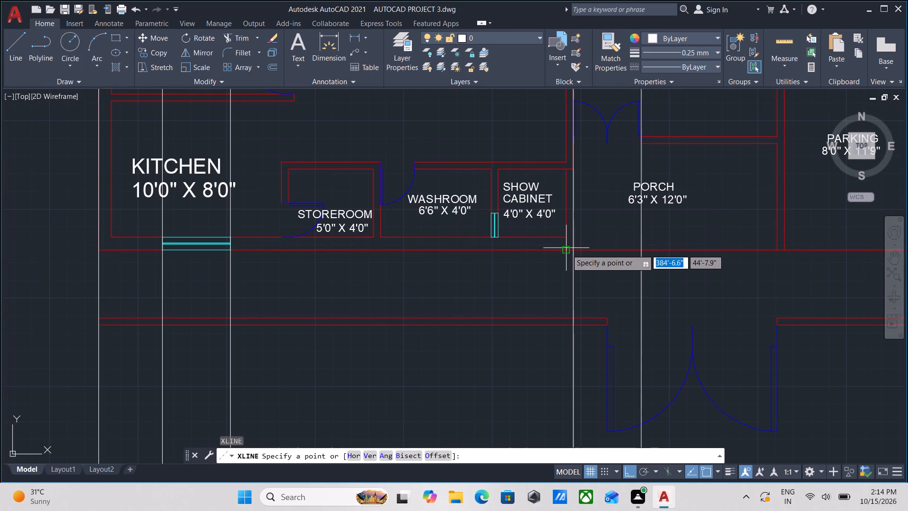
click(567, 250)
middle_drag(568, 292, 549, 141)
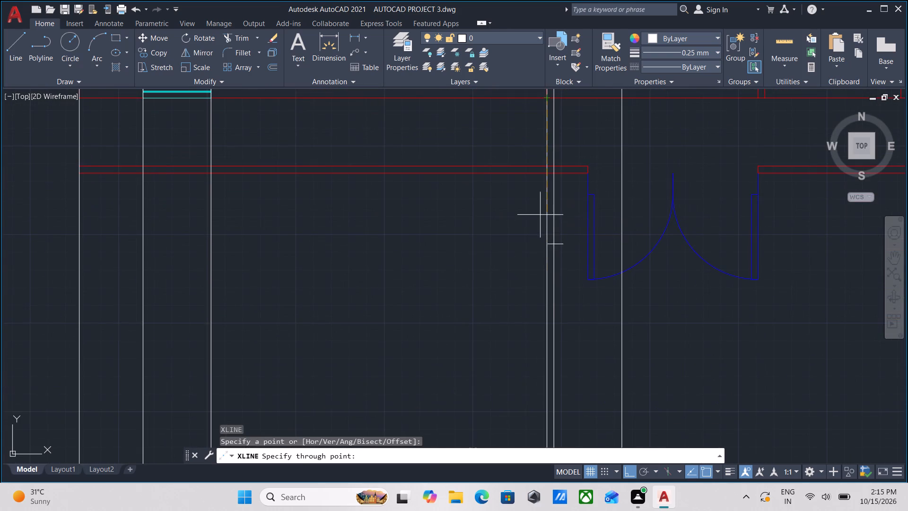
middle_drag(533, 284, 540, 242)
click(541, 294)
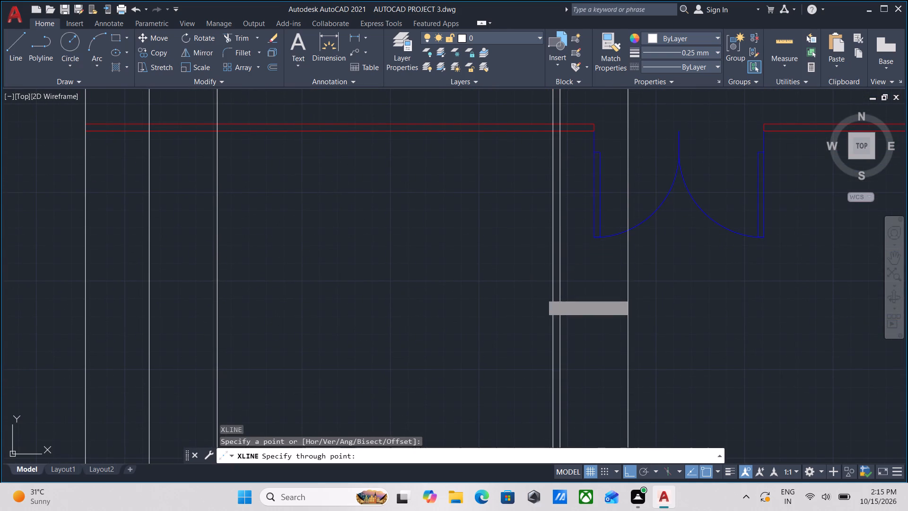
key(Escape)
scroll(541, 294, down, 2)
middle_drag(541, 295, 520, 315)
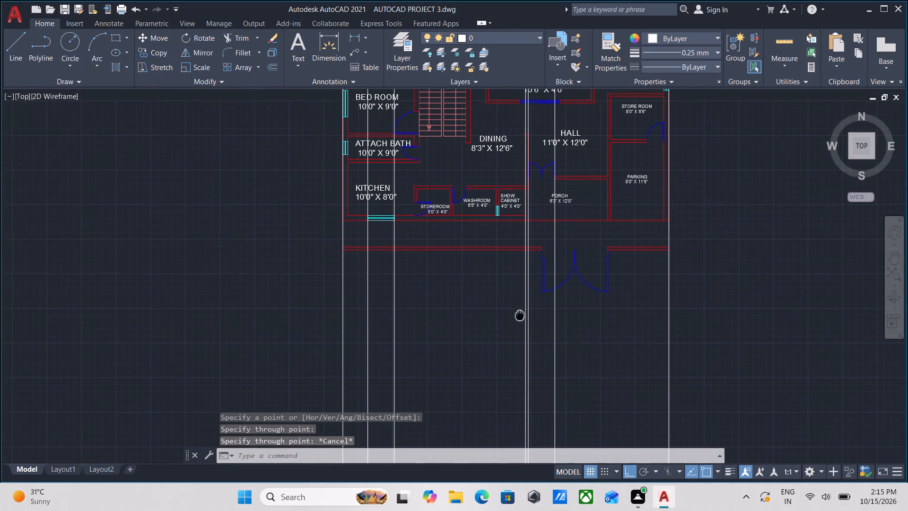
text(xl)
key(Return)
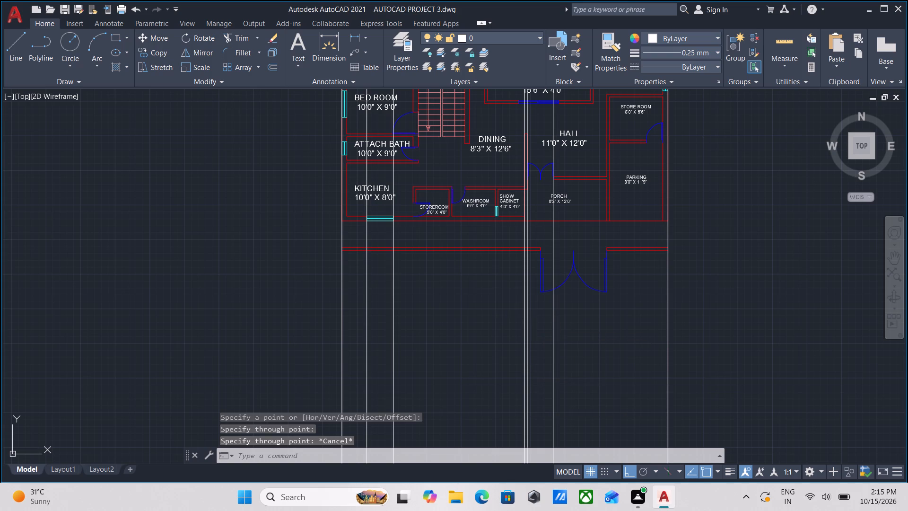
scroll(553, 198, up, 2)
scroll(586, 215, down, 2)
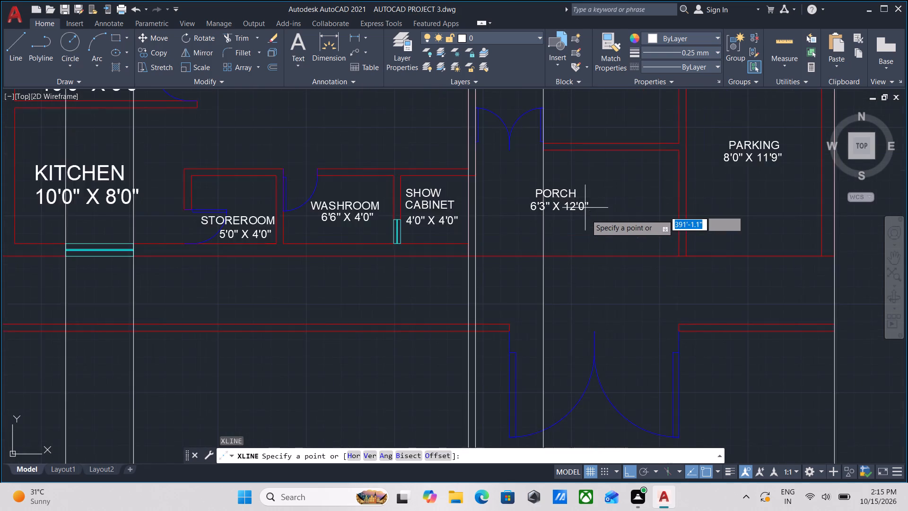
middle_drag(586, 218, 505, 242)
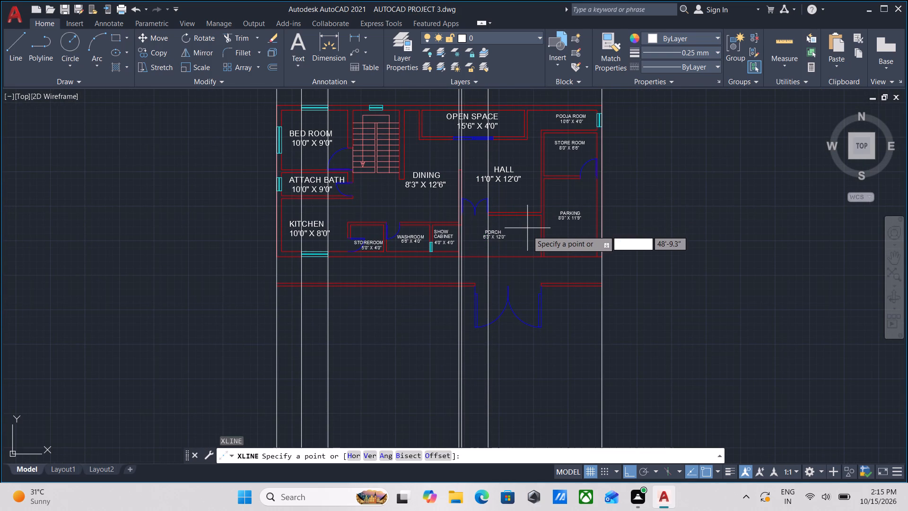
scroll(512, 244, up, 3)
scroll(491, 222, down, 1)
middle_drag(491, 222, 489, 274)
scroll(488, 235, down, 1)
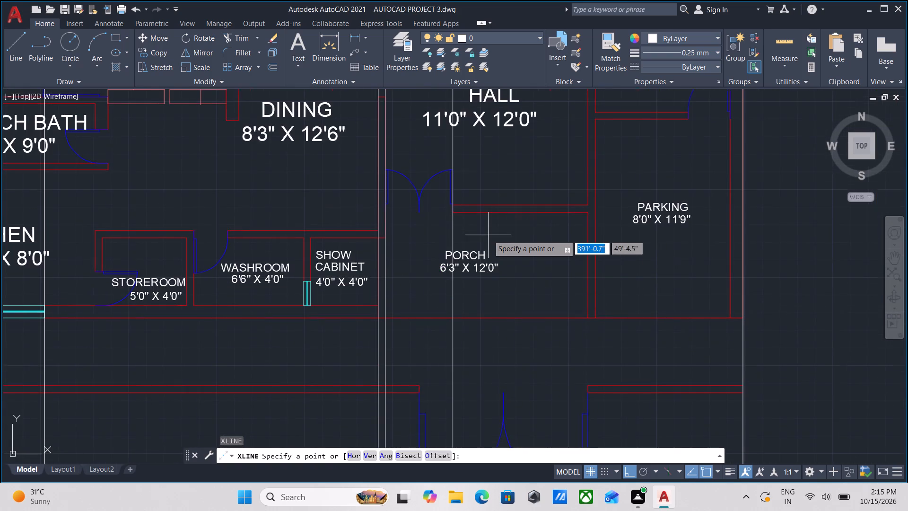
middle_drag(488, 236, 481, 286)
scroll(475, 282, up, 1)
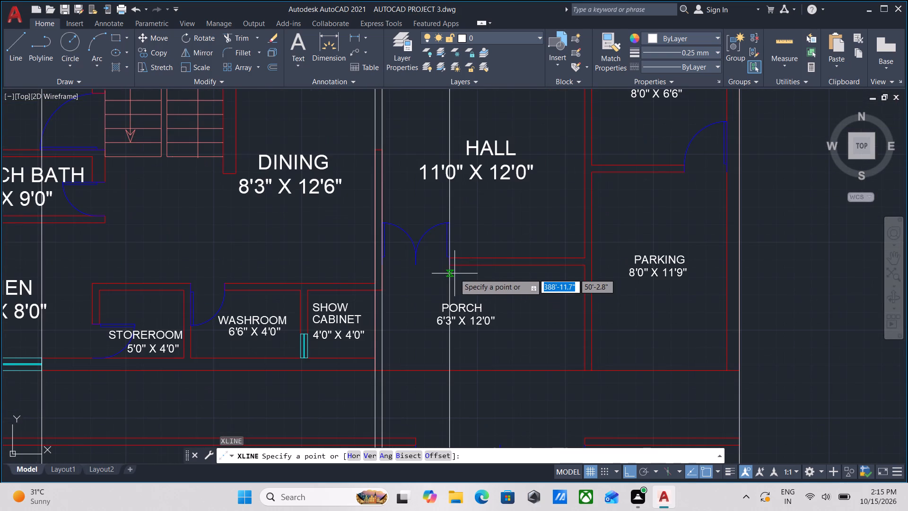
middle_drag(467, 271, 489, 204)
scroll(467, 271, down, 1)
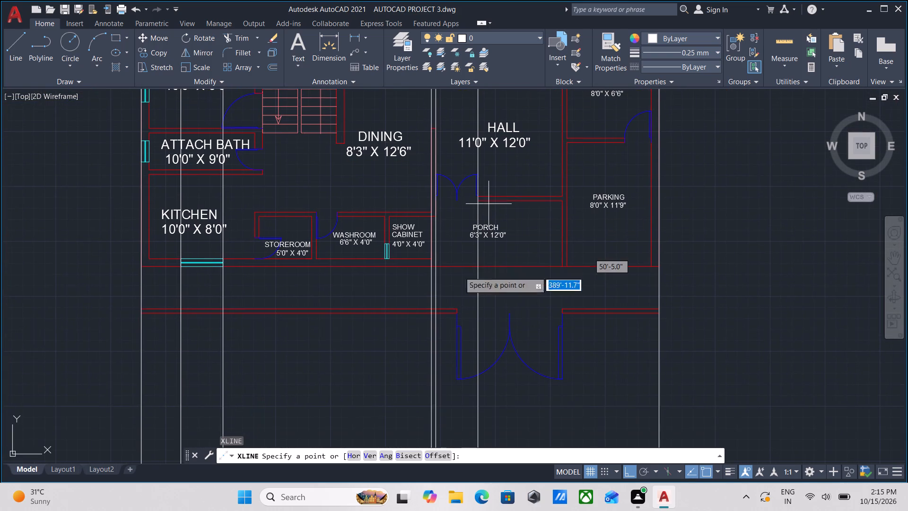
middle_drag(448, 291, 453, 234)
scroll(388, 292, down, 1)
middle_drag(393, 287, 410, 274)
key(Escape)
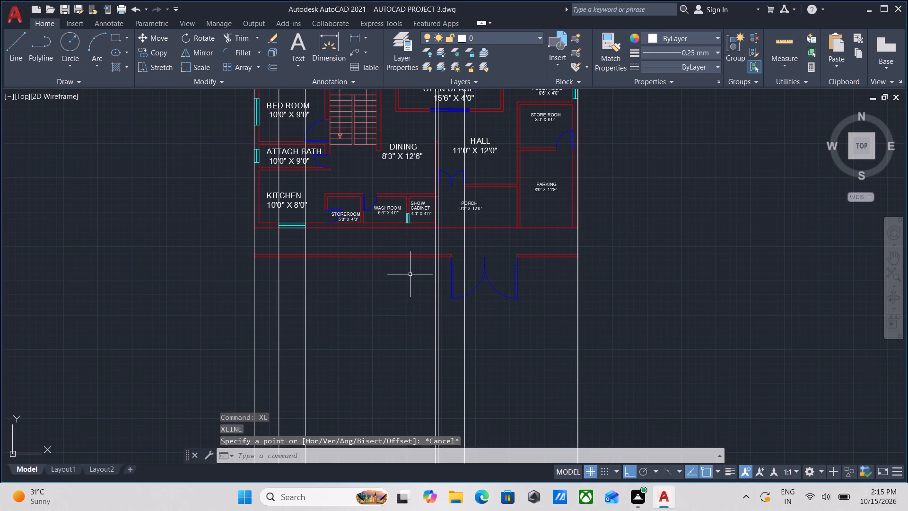
Erase the front boundary wall segments and the double-leaf gate below the plan with the vertical construction lines.
click(543, 238)
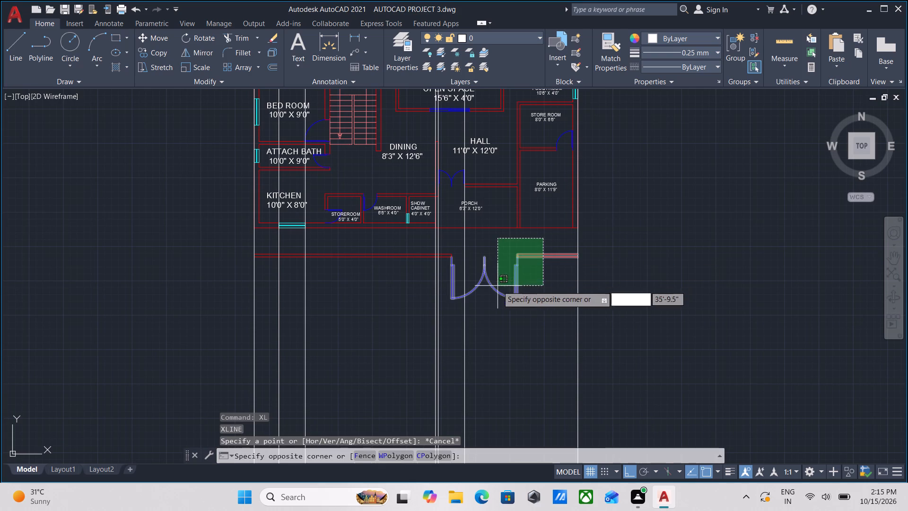
click(498, 286)
click(347, 280)
click(340, 249)
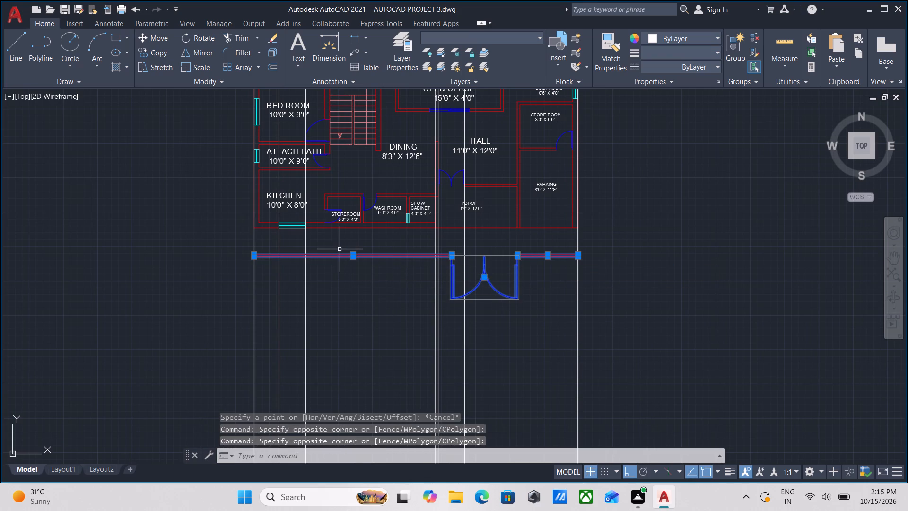
right_click(340, 249)
click(381, 285)
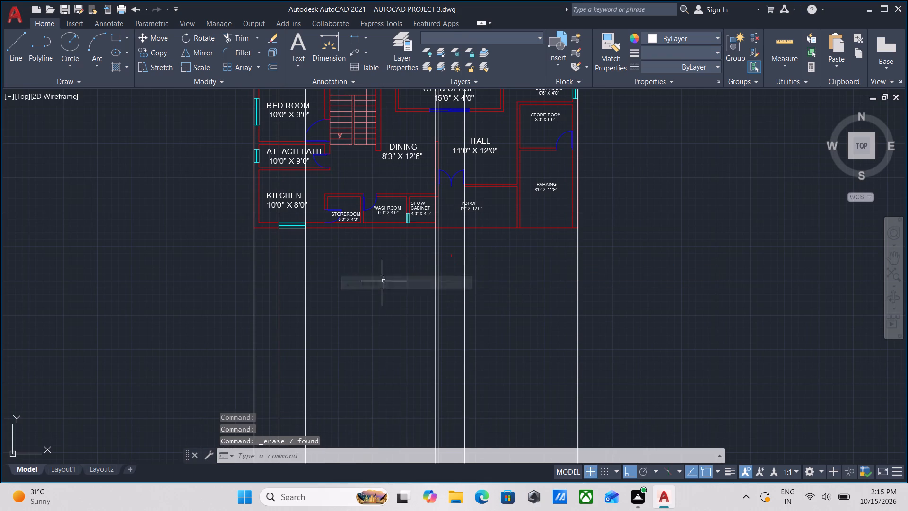
Examine the plan with its projected construction lines alongside the gridded ground floor column layout.
scroll(415, 274, down, 1)
scroll(453, 275, up, 1)
middle_drag(486, 275, 491, 249)
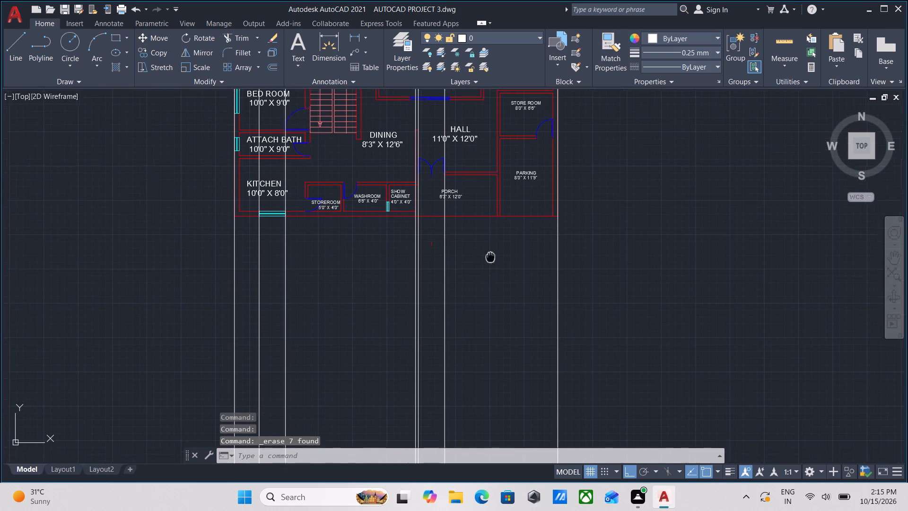
middle_drag(491, 249, 492, 233)
scroll(495, 259, down, 1)
middle_drag(494, 264, 497, 243)
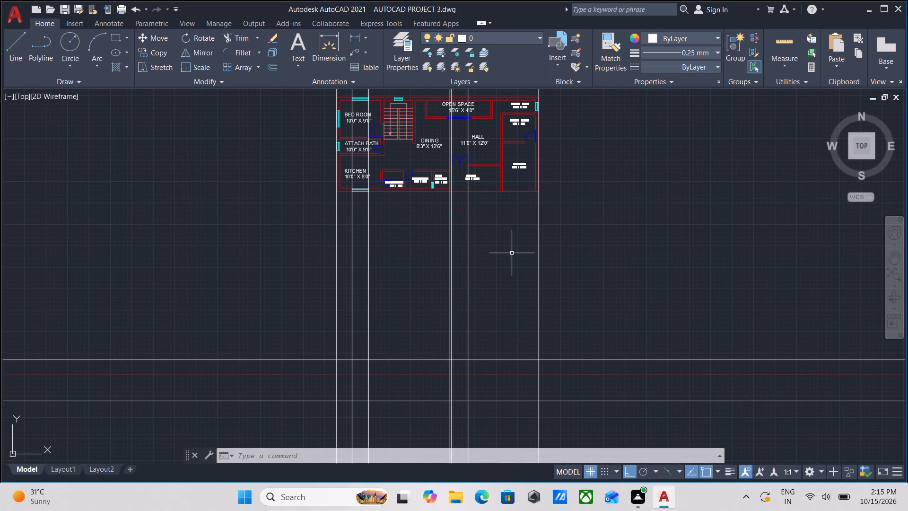
middle_drag(517, 253, 524, 363)
scroll(449, 351, down, 2)
middle_drag(446, 351, 461, 351)
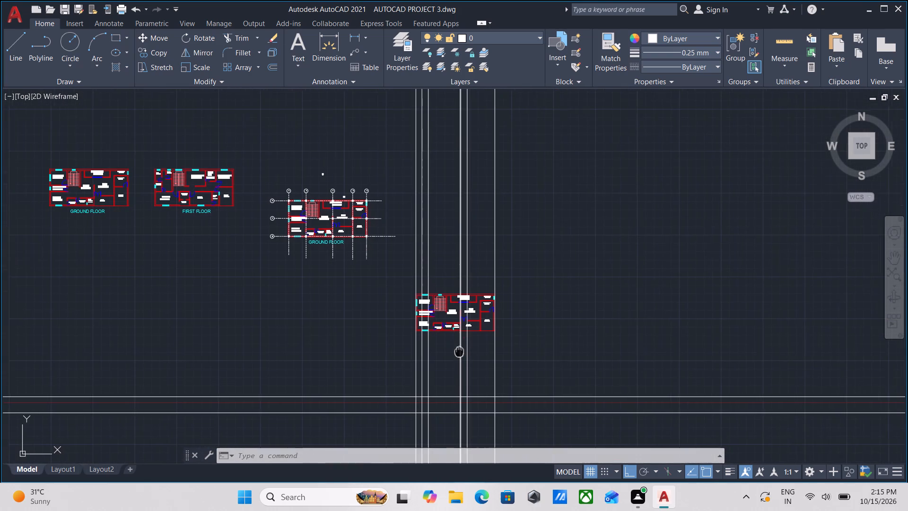
middle_drag(461, 351, 469, 326)
scroll(486, 341, up, 2)
scroll(488, 335, down, 1)
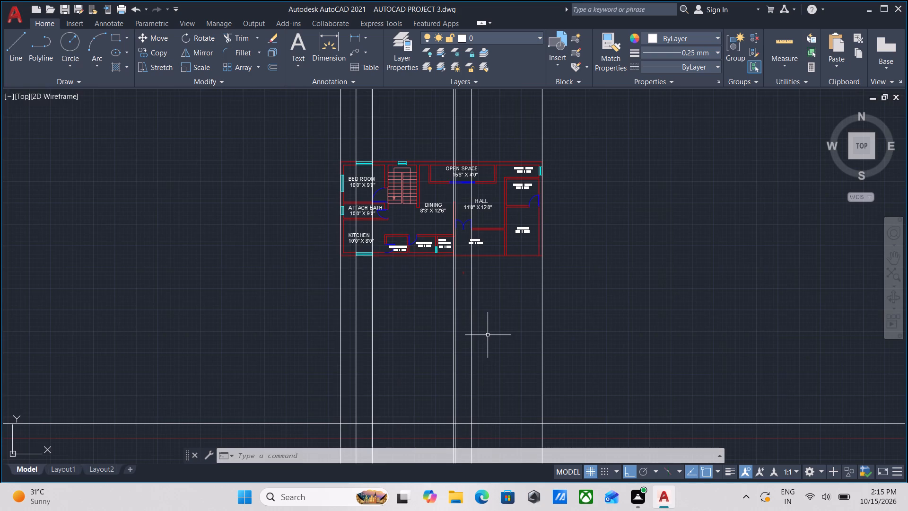
scroll(489, 335, down, 1)
middle_drag(494, 338, 499, 347)
scroll(505, 330, up, 2)
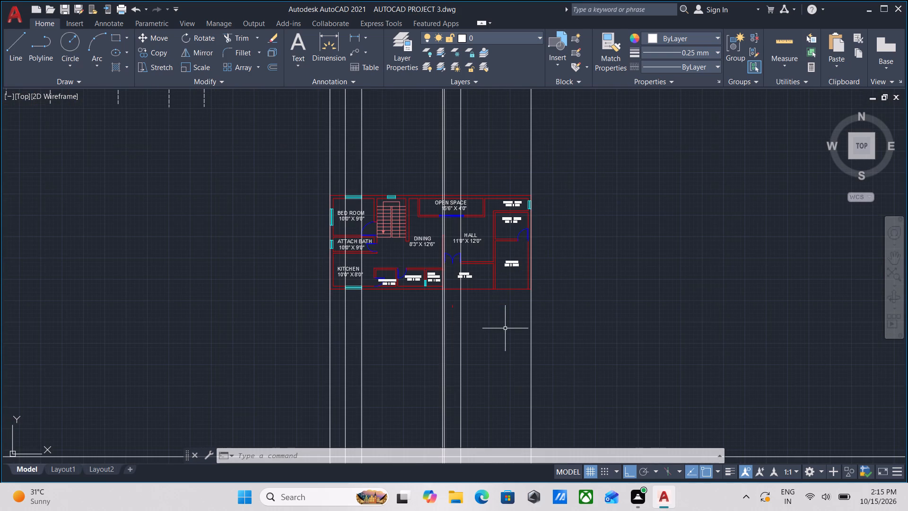
scroll(501, 316, down, 1)
middle_drag(501, 316, 520, 347)
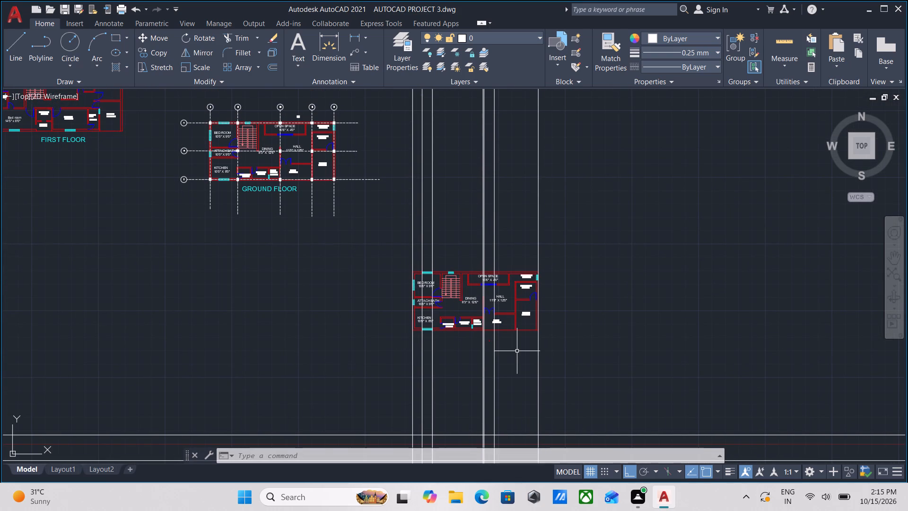
scroll(513, 348, up, 2)
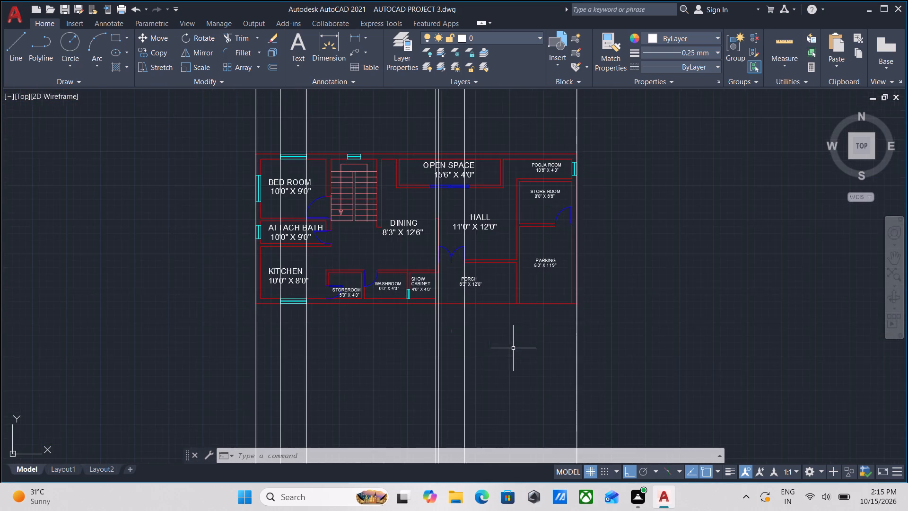
scroll(513, 348, up, 1)
scroll(513, 347, down, 2)
middle_drag(286, 206, 336, 330)
scroll(241, 231, up, 2)
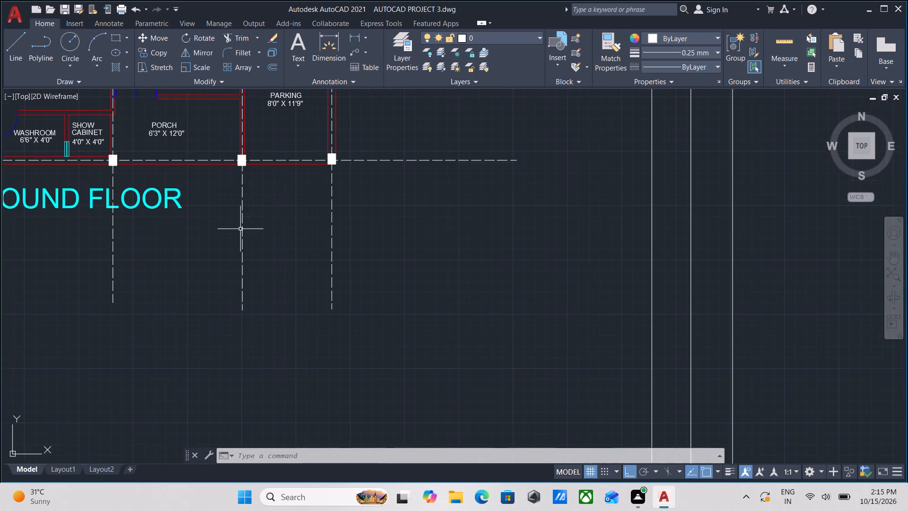
middle_drag(241, 240, 254, 301)
scroll(299, 265, down, 2)
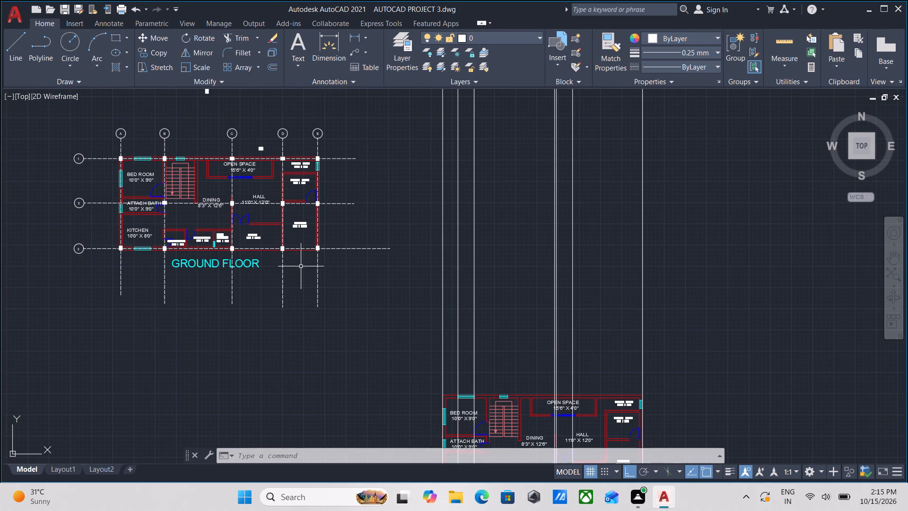
scroll(342, 294, down, 1)
middle_drag(345, 296, 293, 204)
scroll(439, 346, up, 1)
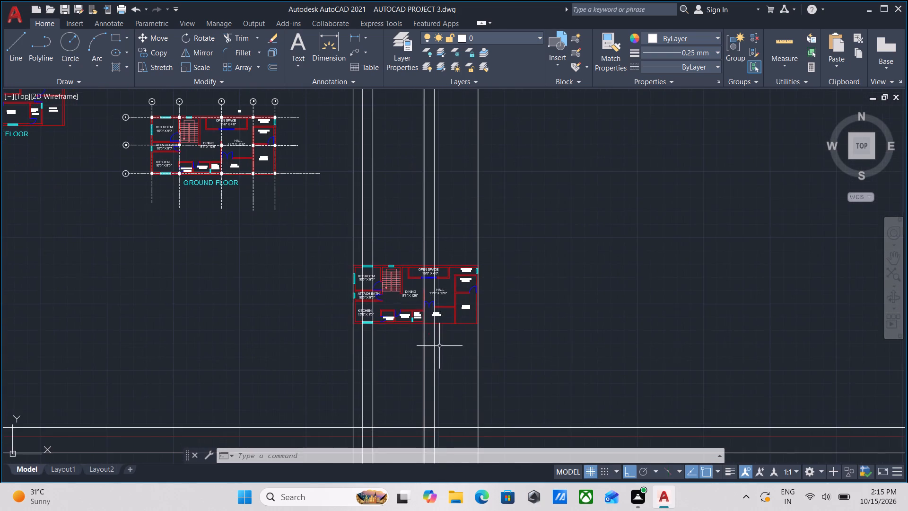
Draw a vertical construction line down from the front wall, through the porch side of the wall between porch and parking.
scroll(439, 346, up, 2)
middle_drag(467, 335, 433, 367)
scroll(452, 346, down, 1)
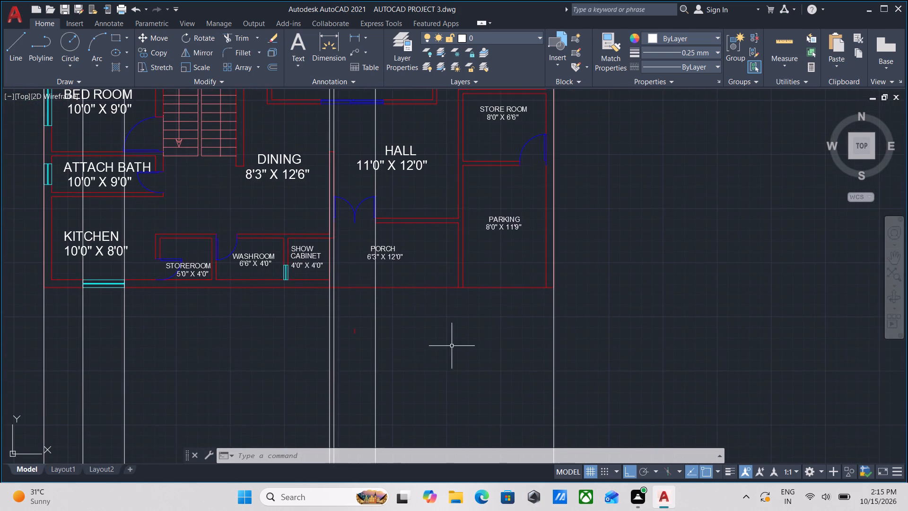
middle_drag(442, 365, 437, 373)
middle_drag(457, 382, 462, 334)
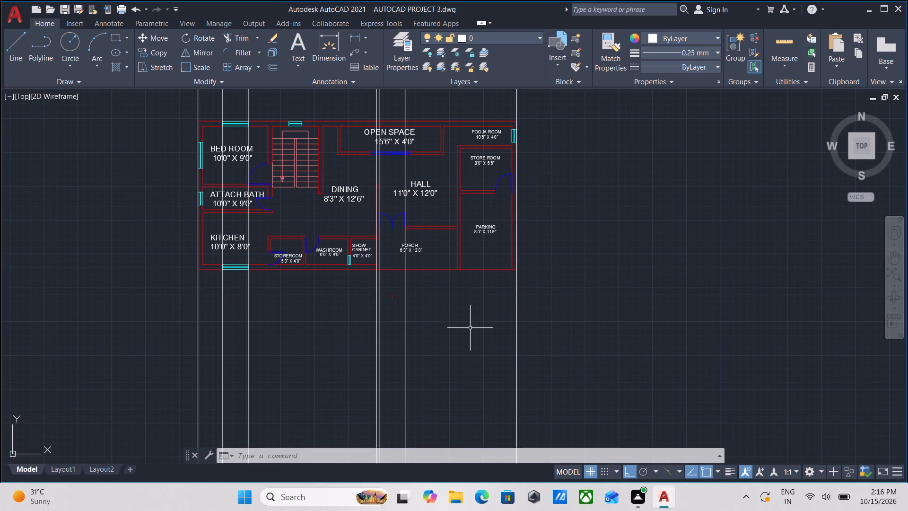
middle_drag(463, 330, 466, 300)
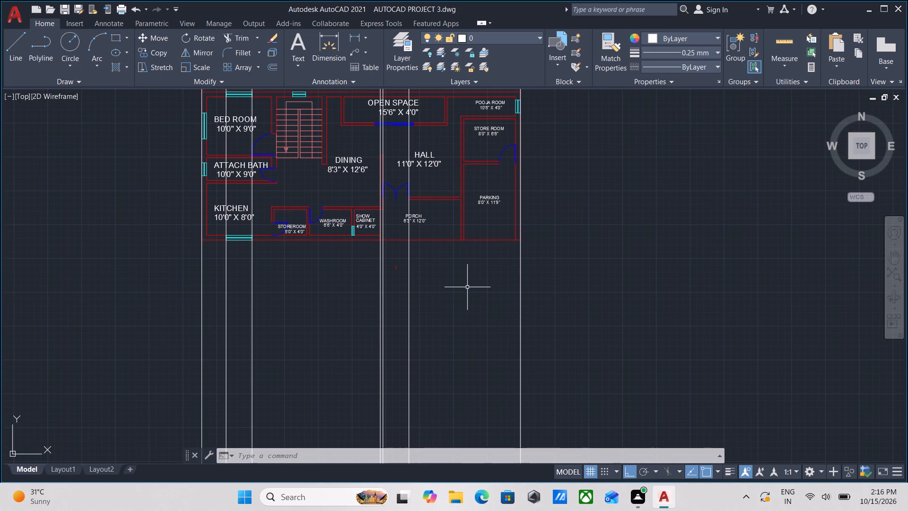
key(x)
key(l)
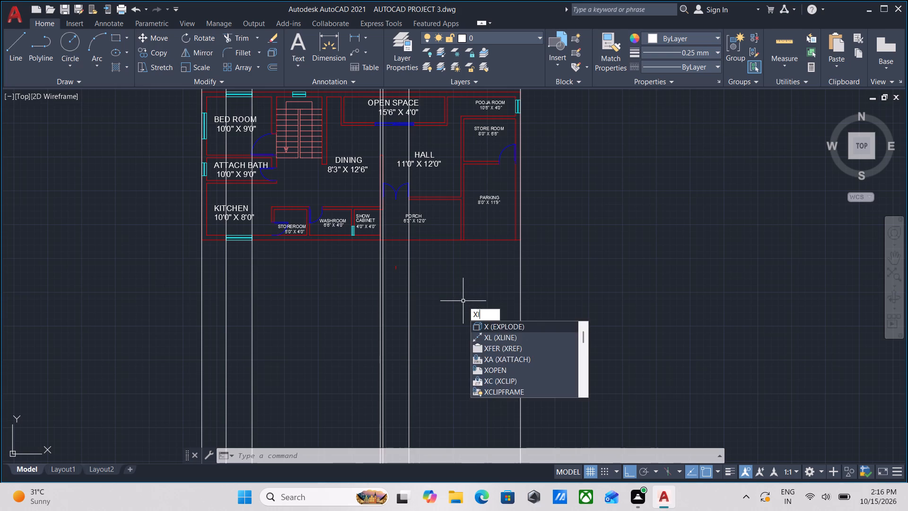
key(Return)
scroll(464, 243, up, 2)
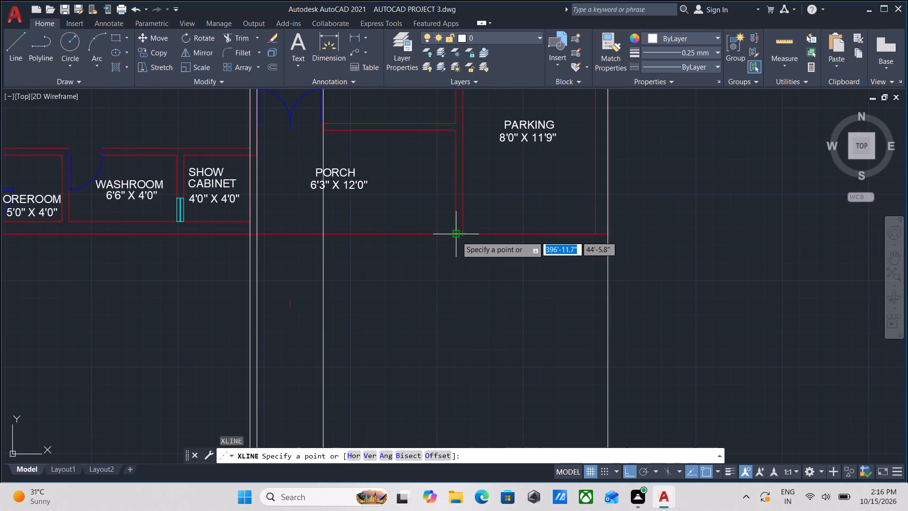
click(456, 236)
middle_drag(464, 314, 463, 277)
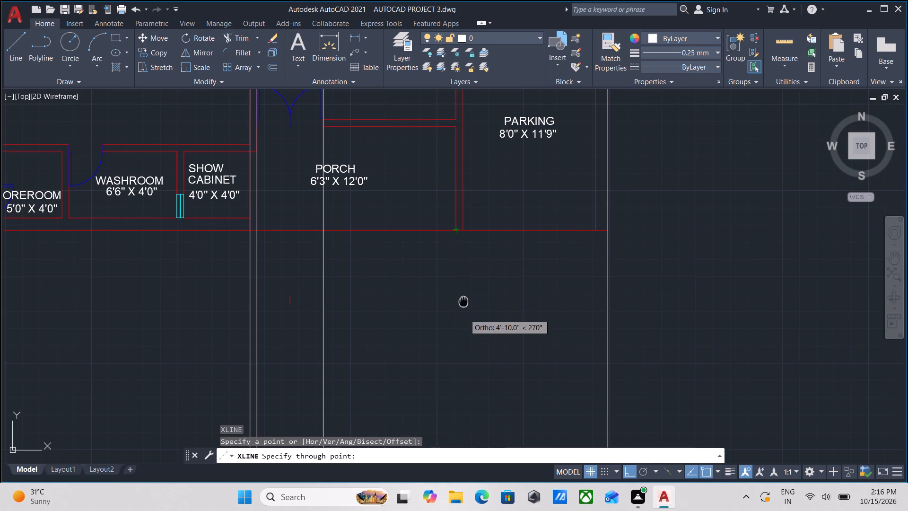
middle_drag(463, 277, 461, 251)
scroll(456, 277, down, 3)
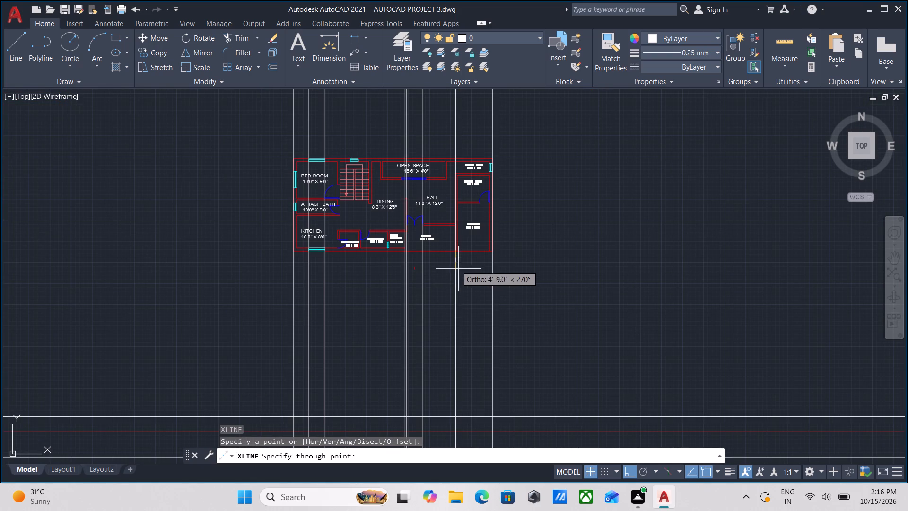
scroll(454, 261, up, 2)
scroll(440, 213, up, 3)
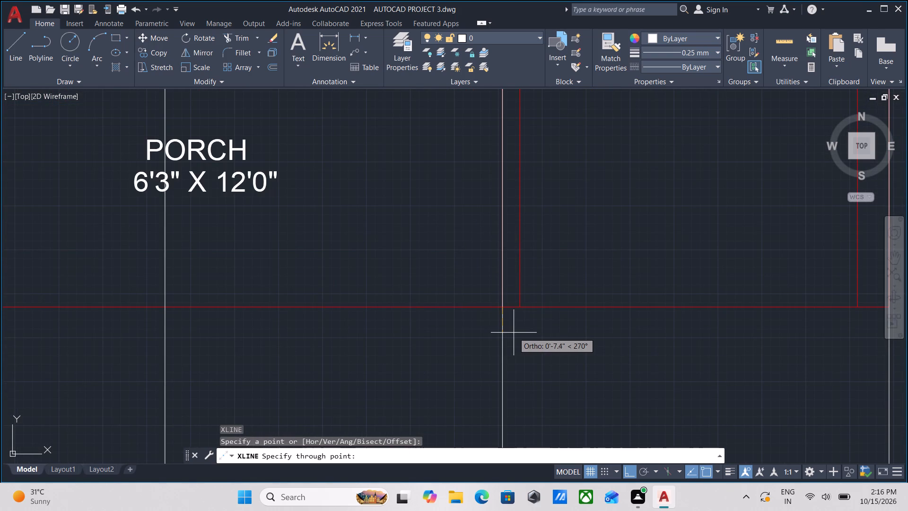
scroll(514, 333, down, 1)
middle_drag(514, 333, 515, 242)
scroll(517, 332, down, 2)
middle_drag(517, 332, 515, 254)
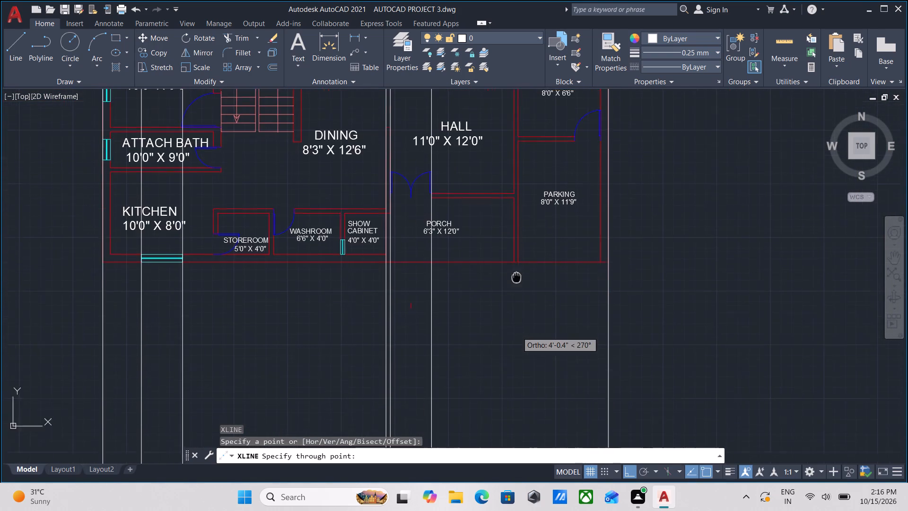
middle_drag(515, 254, 515, 247)
click(519, 309)
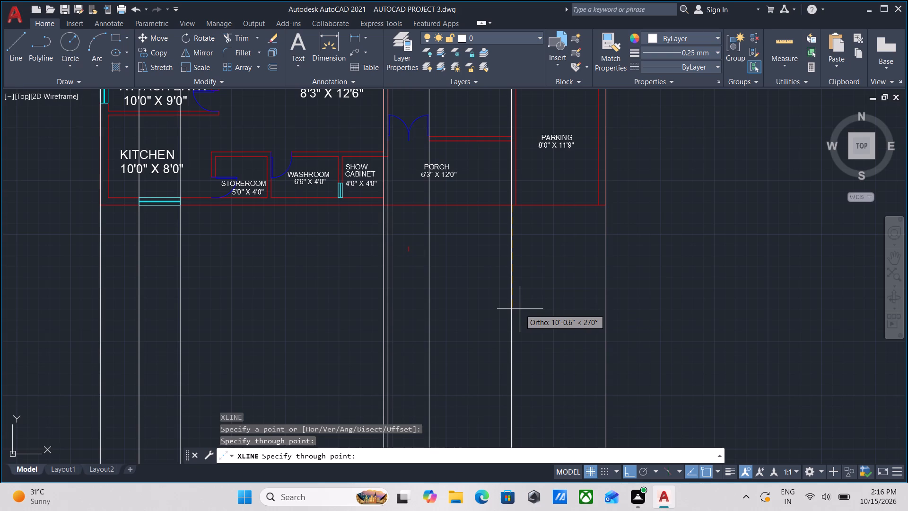
key(Escape)
Erase the short leftover red line below the porch, between the vertical construction lines.
scroll(398, 238, up, 2)
click(428, 296)
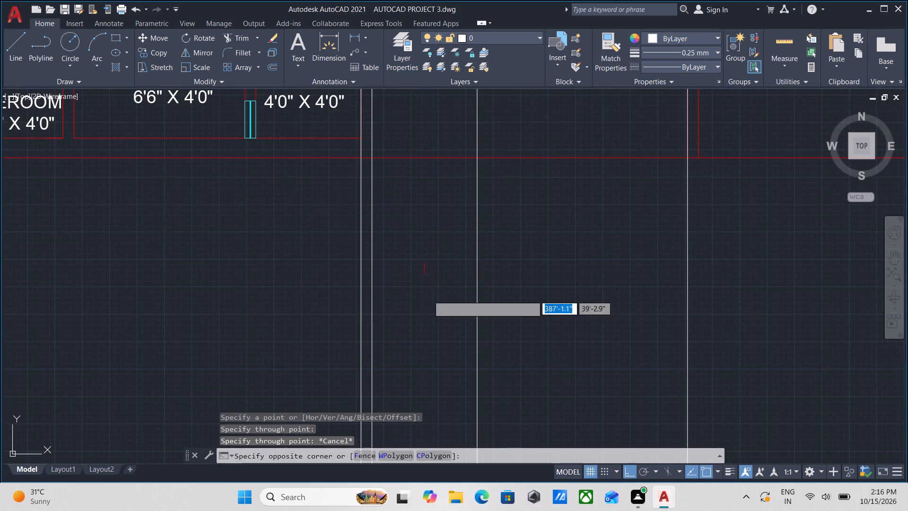
click(404, 241)
right_click(395, 247)
click(425, 260)
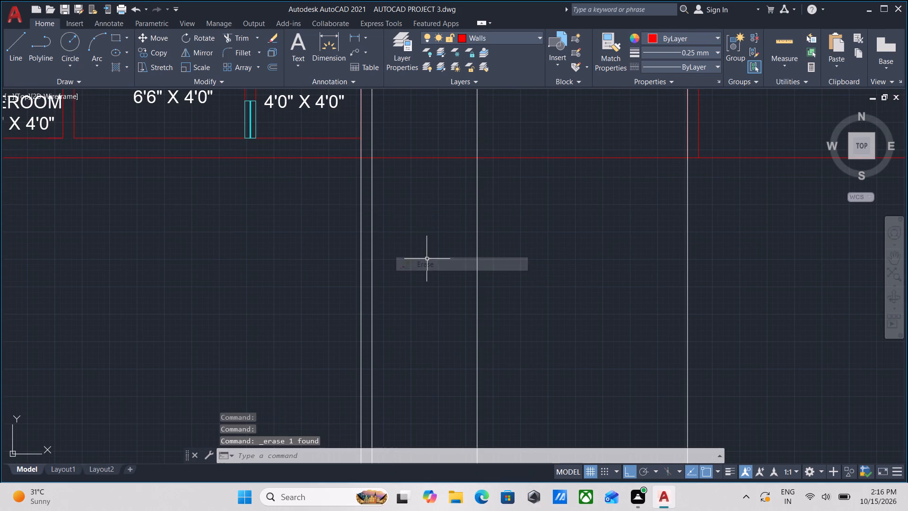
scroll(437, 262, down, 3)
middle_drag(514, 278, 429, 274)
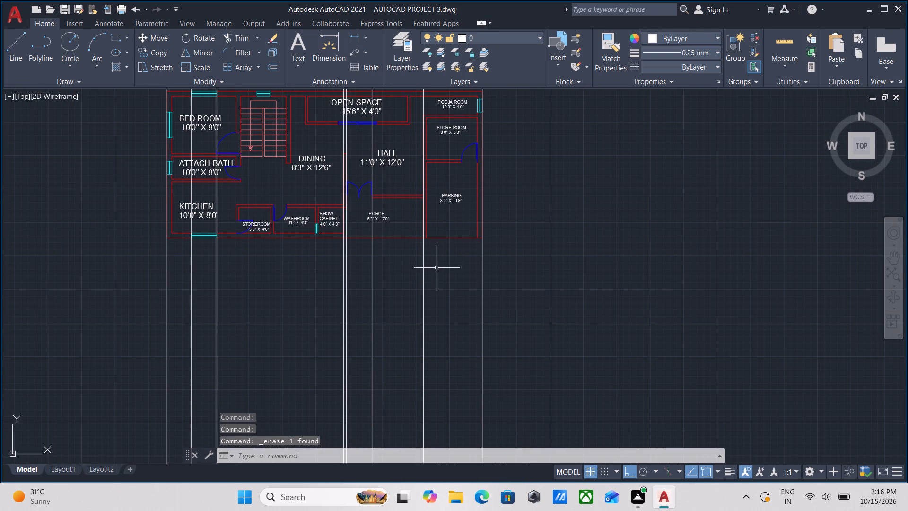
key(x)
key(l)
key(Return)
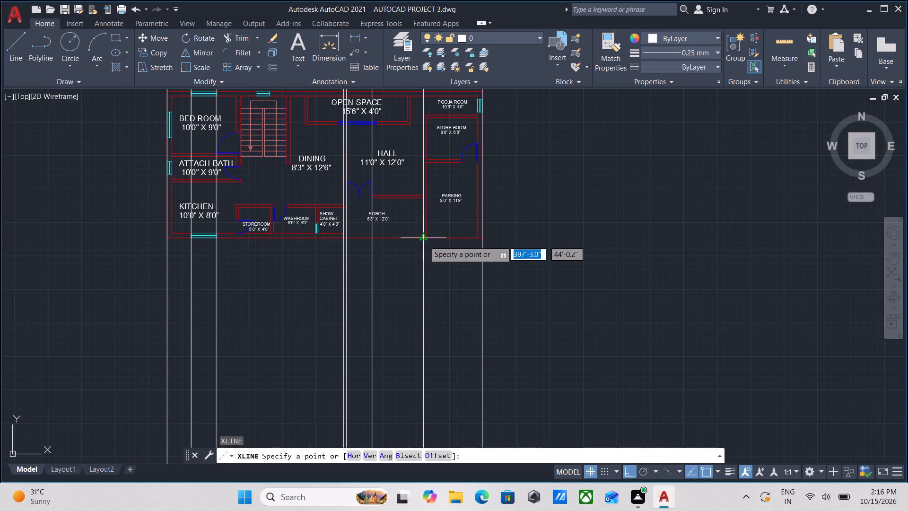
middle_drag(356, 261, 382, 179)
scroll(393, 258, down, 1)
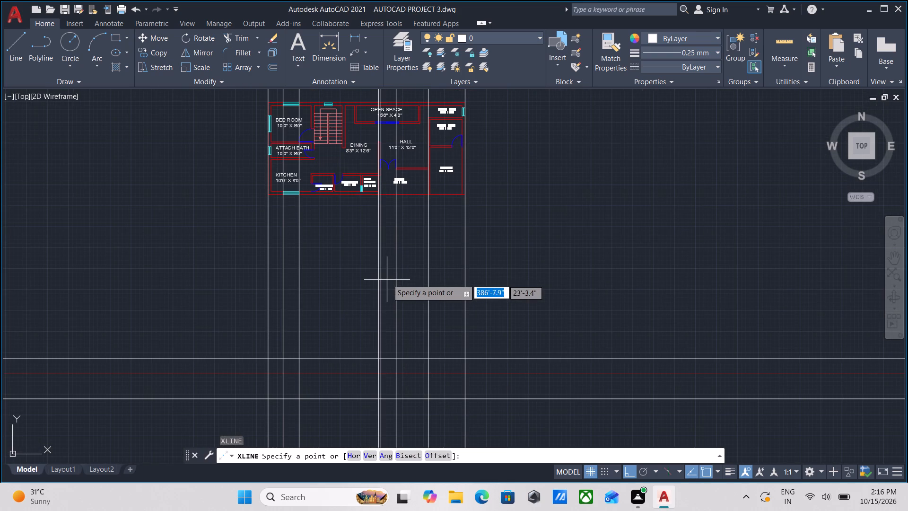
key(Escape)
Insert the imperial Aluminum Window elevation block in the empty space beside the vertical construction lines, below the plan.
middle_drag(316, 375, 330, 356)
middle_drag(329, 391, 357, 336)
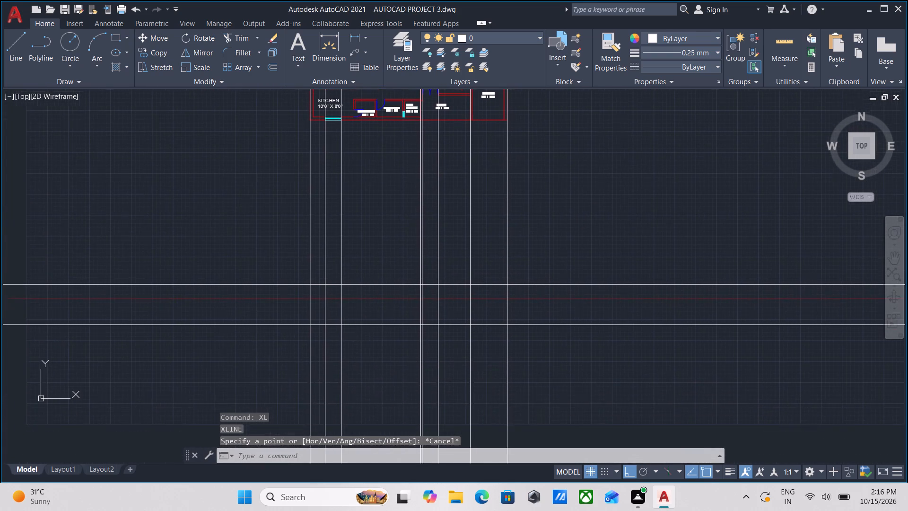
middle_drag(475, 207, 464, 240)
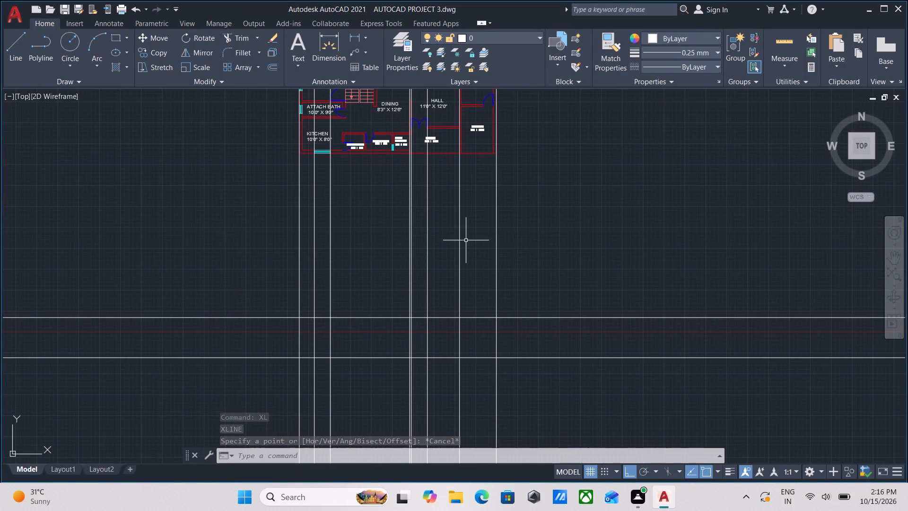
text(tp)
key(Return)
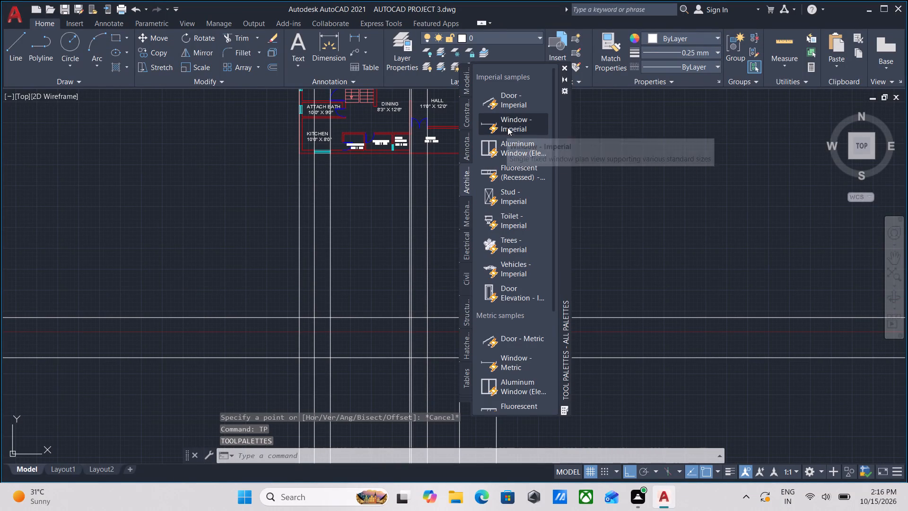
click(511, 151)
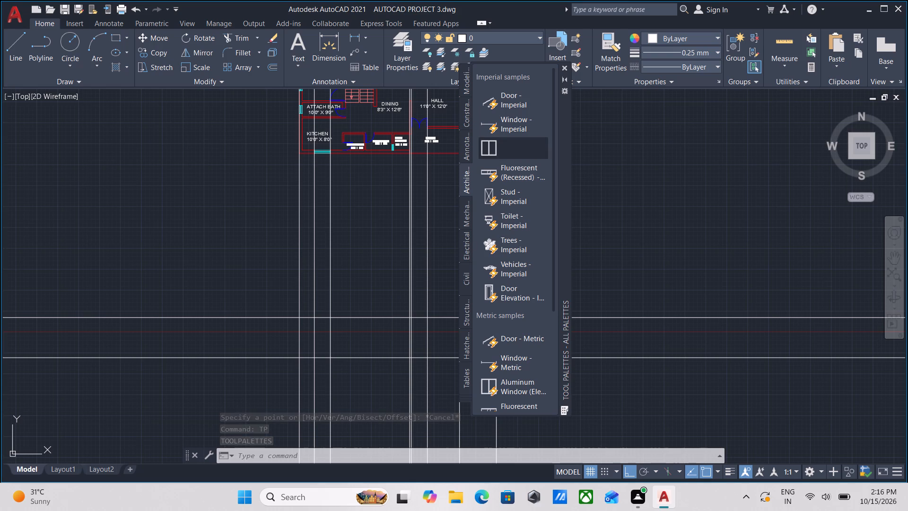
scroll(198, 273, up, 3)
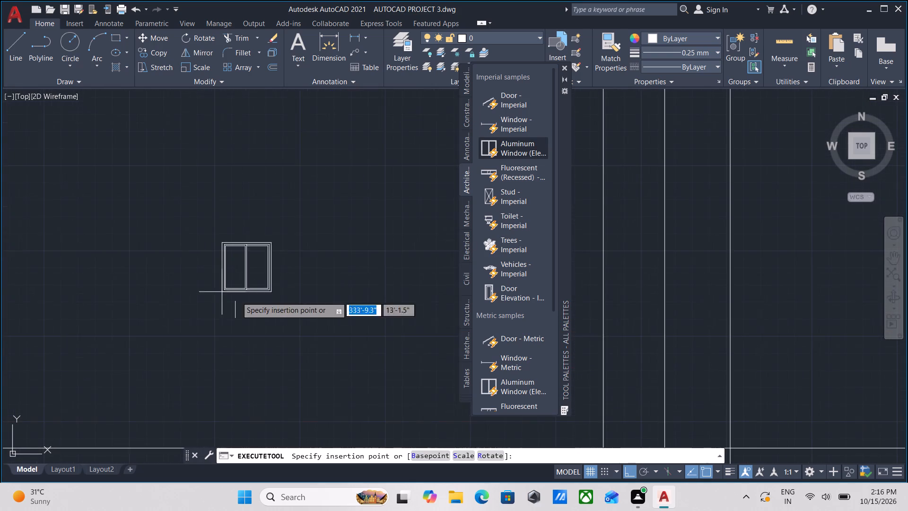
scroll(269, 304, up, 2)
click(261, 311)
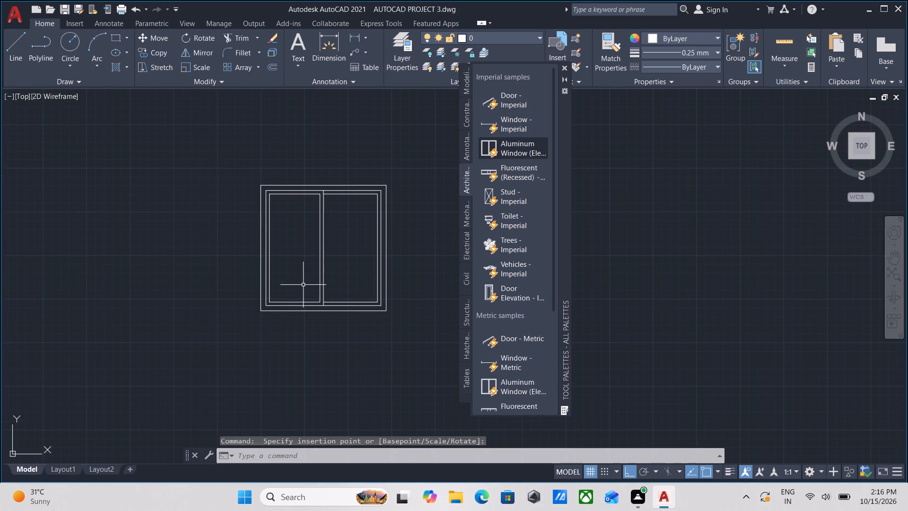
key(Escape)
Stretch the inserted window elevation block's width and height to about 4 ft each.
click(357, 334)
click(337, 291)
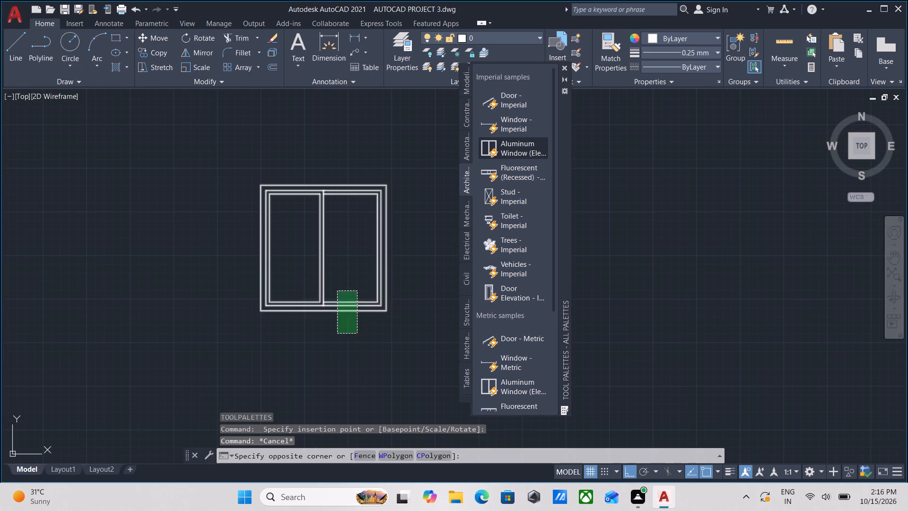
click(386, 310)
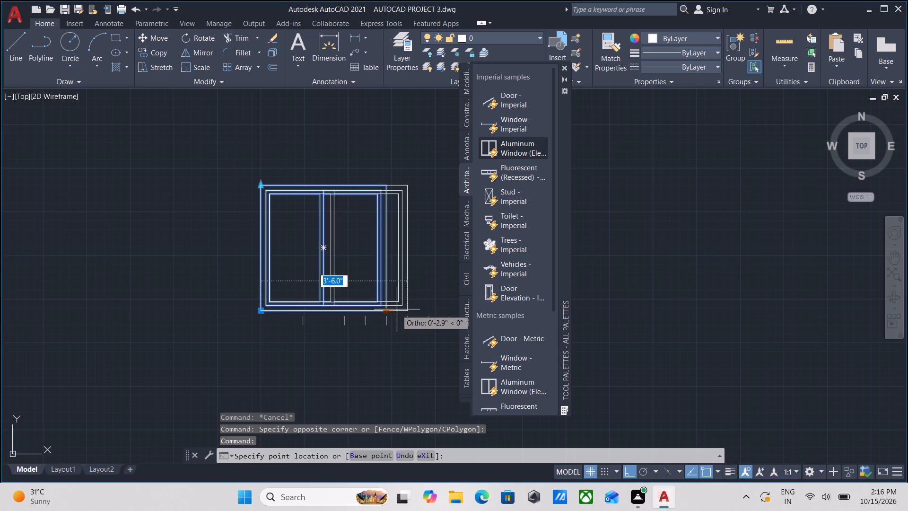
click(432, 310)
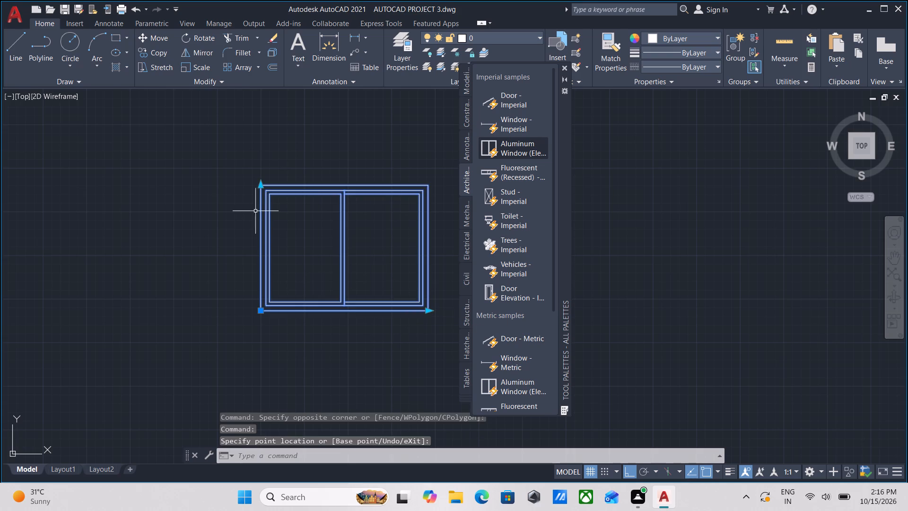
click(262, 185)
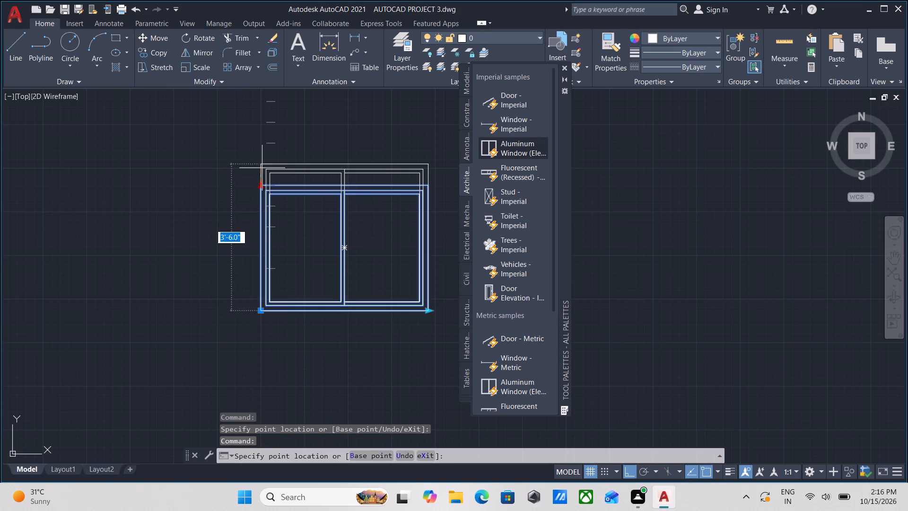
click(265, 133)
scroll(284, 184, down, 2)
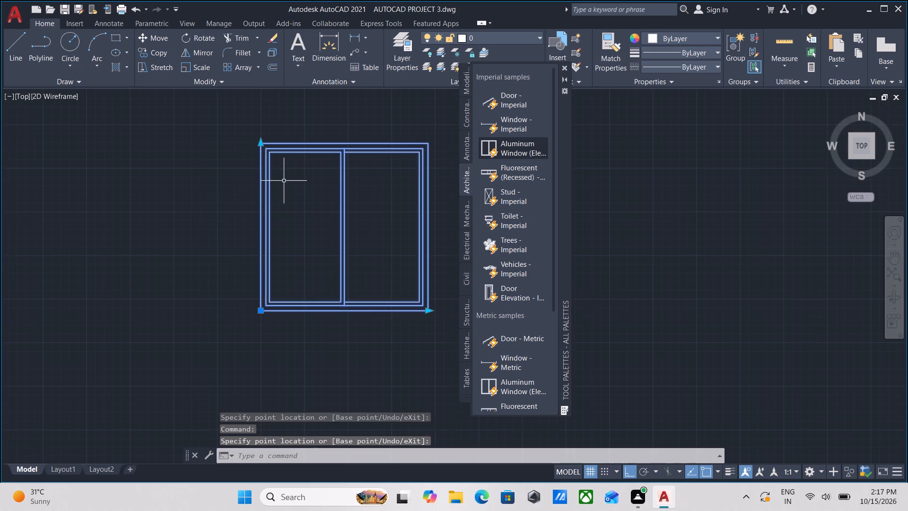
key(Escape)
scroll(343, 239, down, 1)
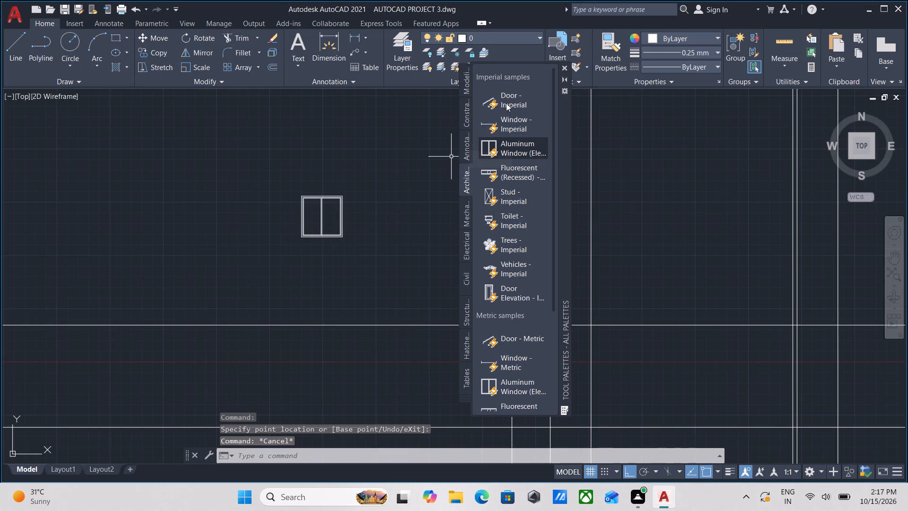
right_drag(541, 90, 567, 88)
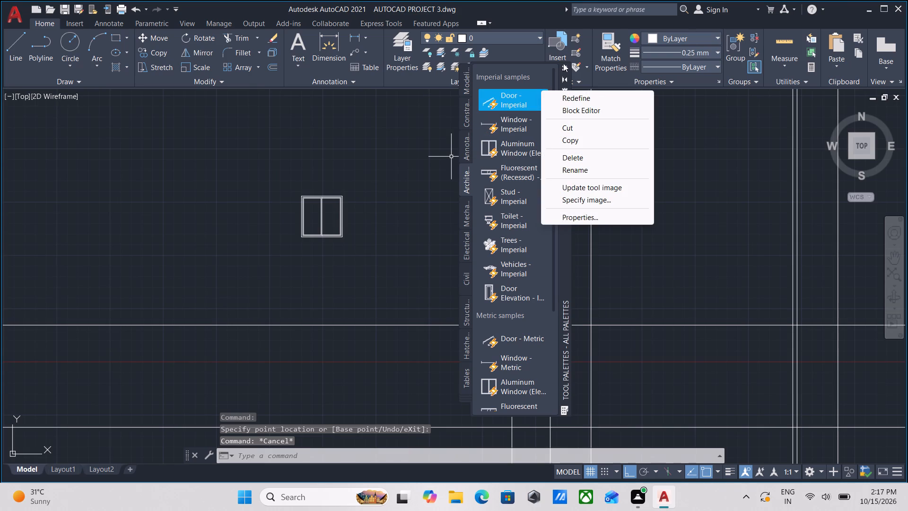
click(563, 66)
Offset the lower horizontal level line 3 ft upward to make a window sill line.
scroll(333, 232, up, 2)
scroll(330, 234, down, 1)
middle_drag(330, 234, 328, 224)
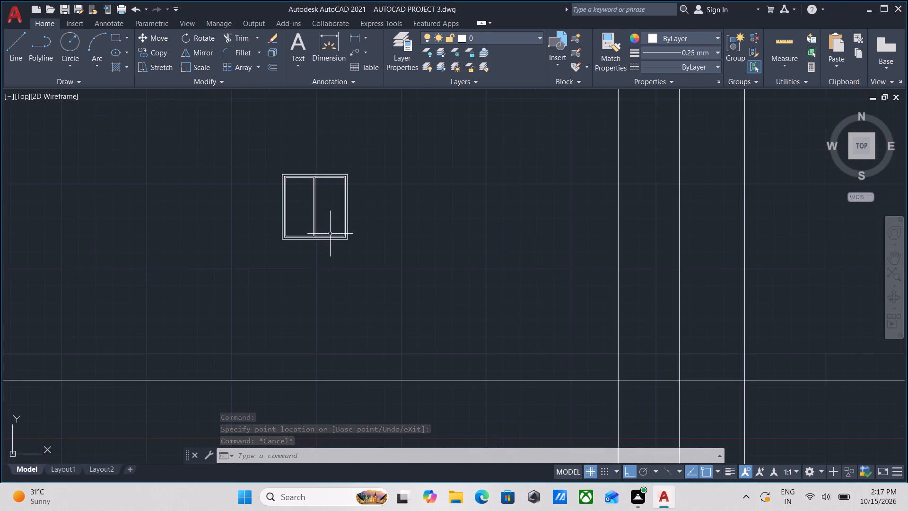
middle_drag(328, 224, 255, 108)
scroll(330, 157, down, 1)
middle_drag(339, 169, 344, 115)
scroll(345, 115, down, 1)
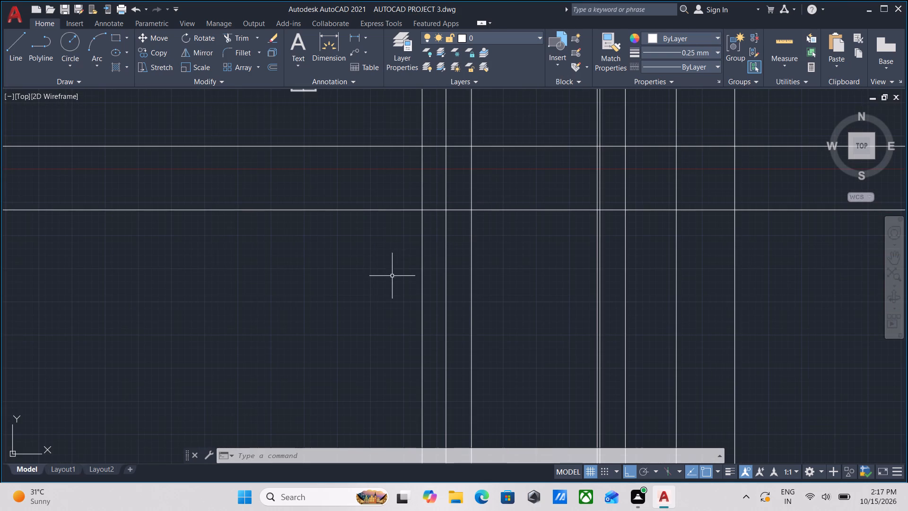
click(390, 243)
click(367, 198)
scroll(367, 204, down, 1)
middle_drag(366, 206, 340, 326)
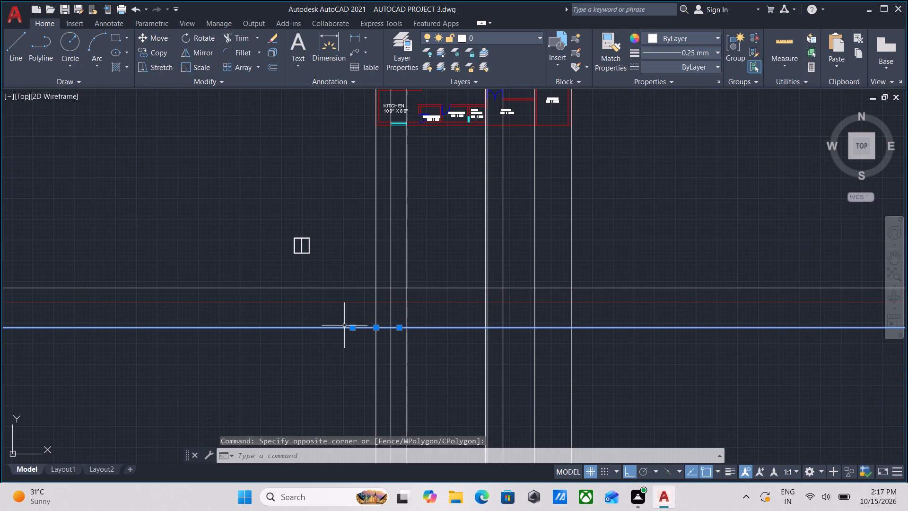
scroll(446, 340, up, 2)
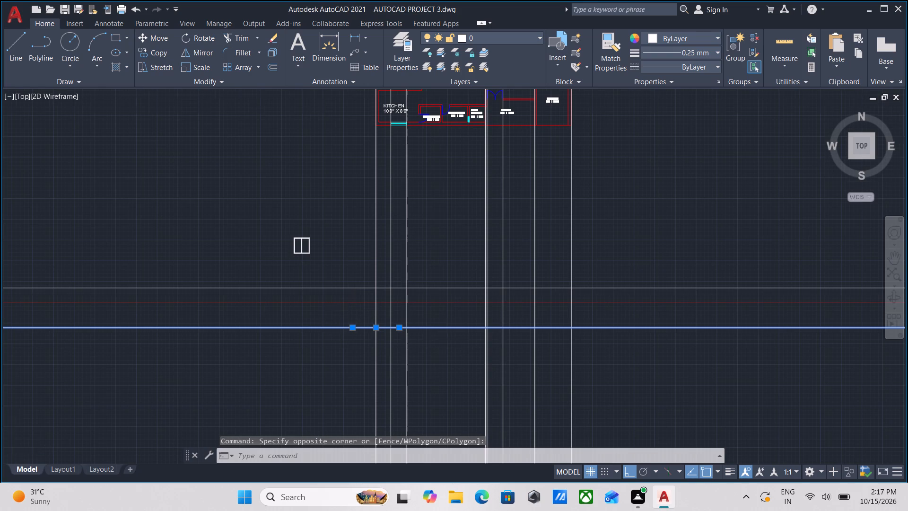
middle_drag(446, 345, 447, 377)
scroll(447, 377, down, 2)
middle_drag(446, 387, 444, 432)
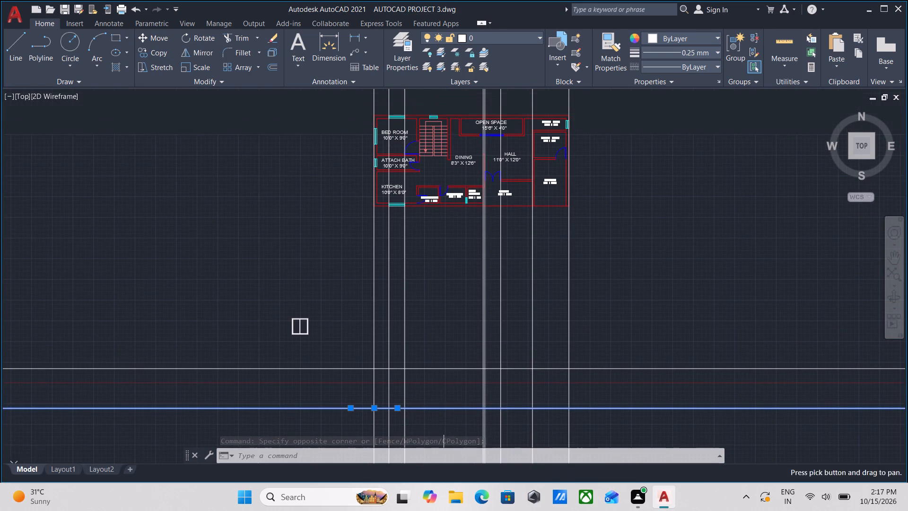
scroll(447, 394, up, 1)
middle_drag(446, 389, 445, 363)
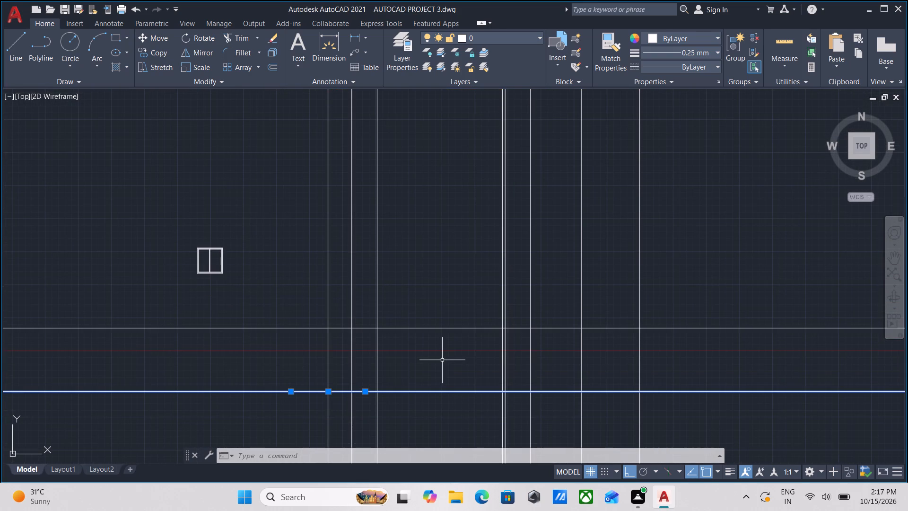
key(o)
key(Return)
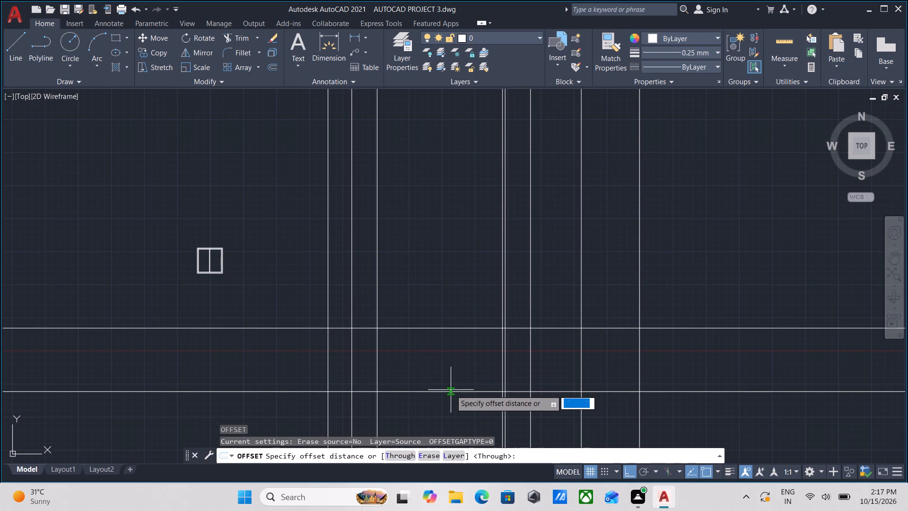
click(451, 390)
click(453, 371)
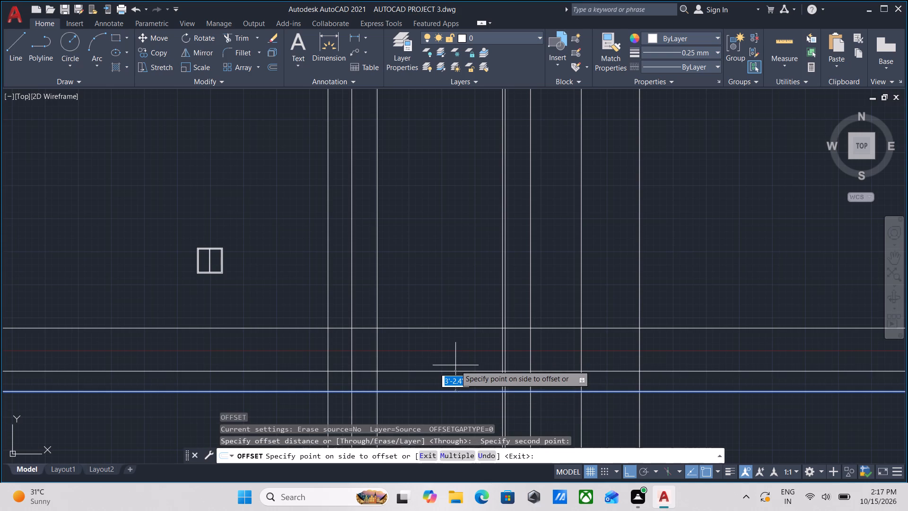
key(3)
key(apostrophe)
key(Return)
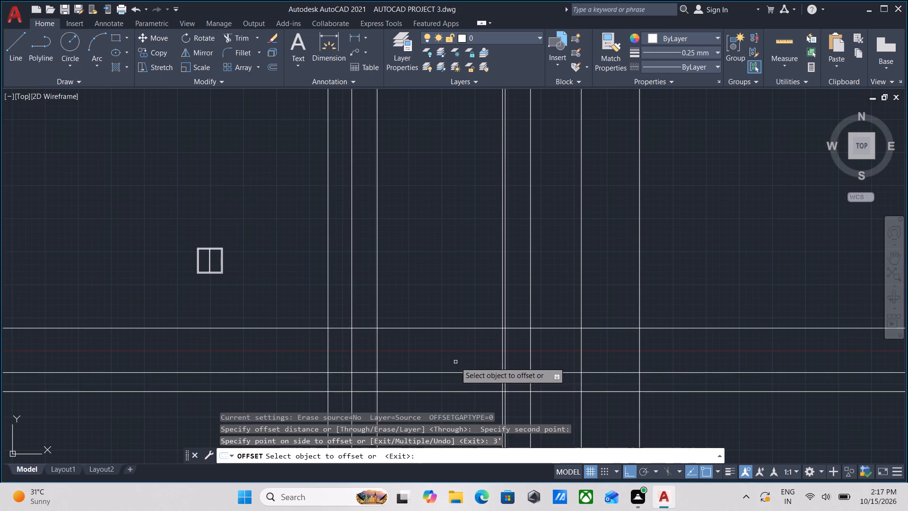
middle_drag(247, 293, 272, 377)
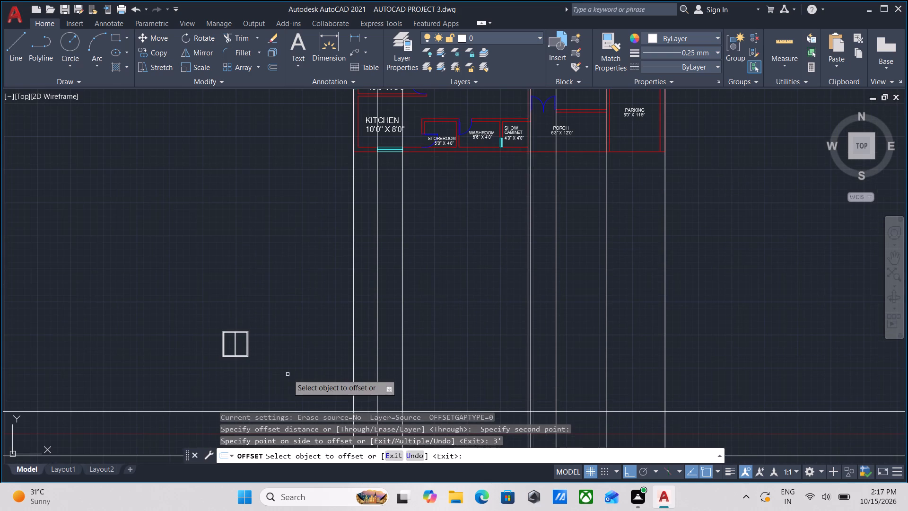
key(Escape)
Copy the window elevation block by its lower-left corner to where the sill line meets the kitchen window's left construction line, with Ortho off.
click(281, 372)
click(233, 335)
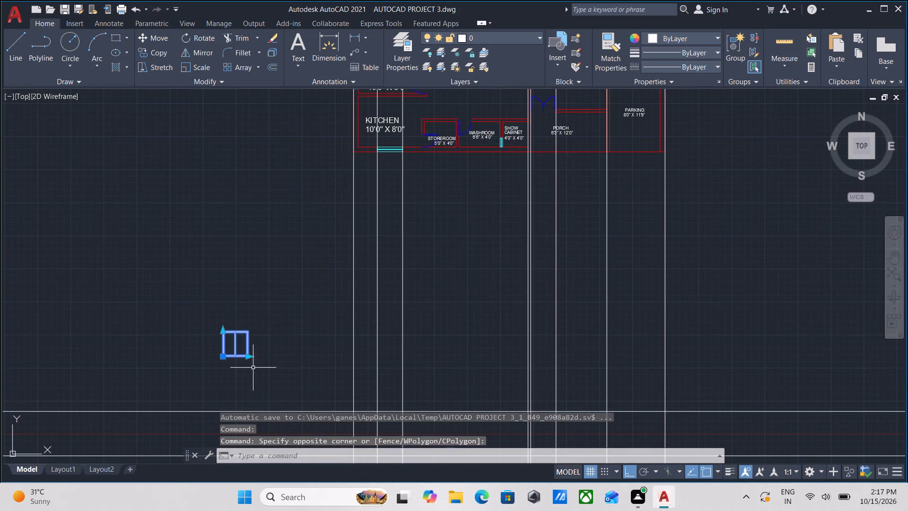
scroll(253, 368, up, 1)
text(co)
key(Return)
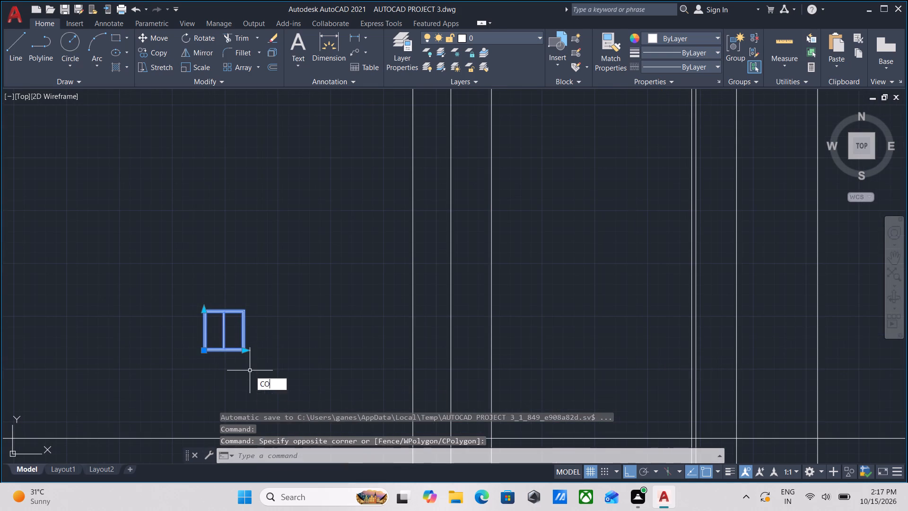
scroll(199, 355, up, 2)
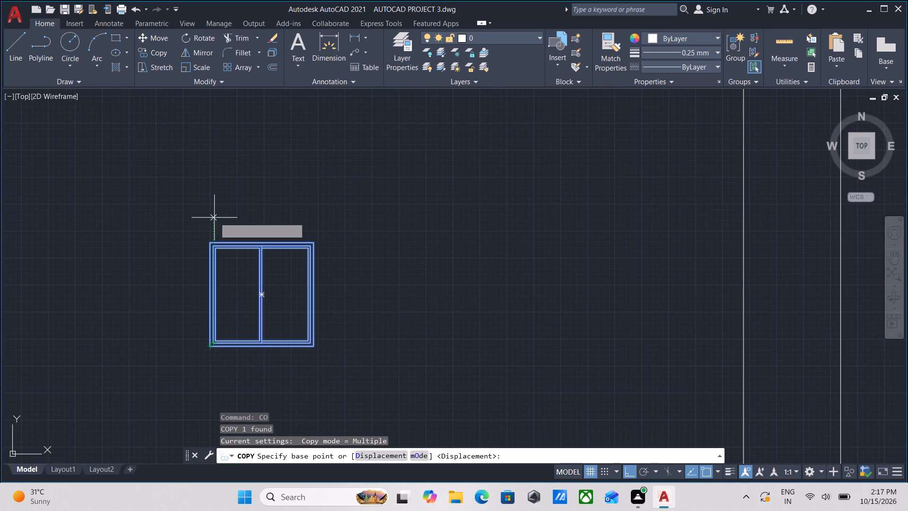
scroll(211, 354, up, 3)
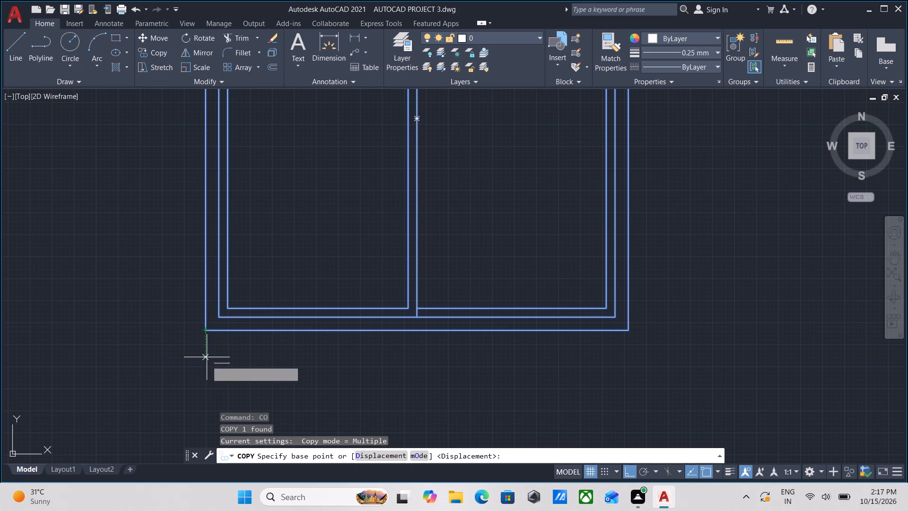
click(205, 330)
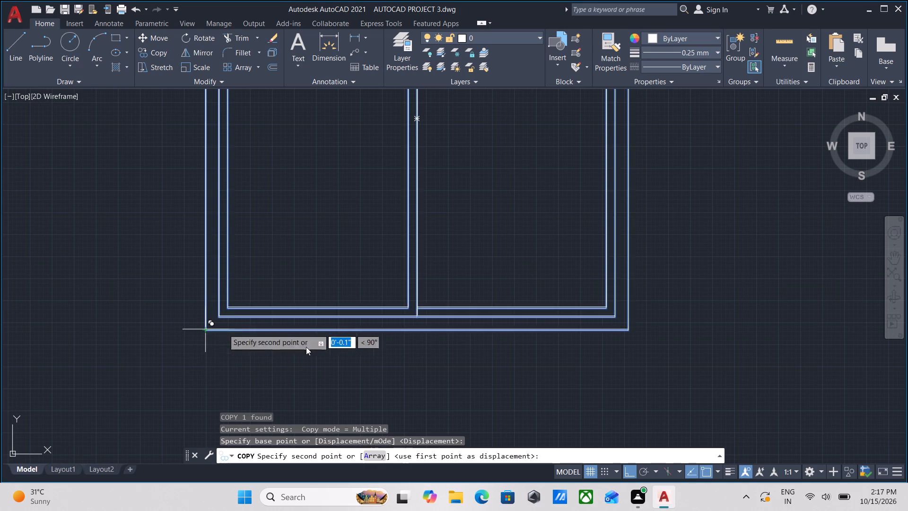
scroll(465, 367, down, 1)
middle_drag(465, 367, 352, 281)
key(F8)
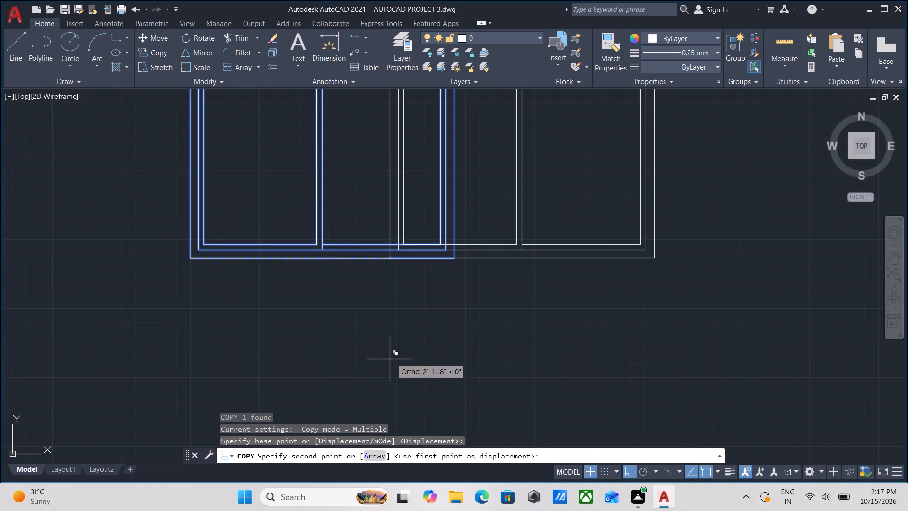
scroll(436, 336, down, 4)
middle_drag(485, 345, 396, 195)
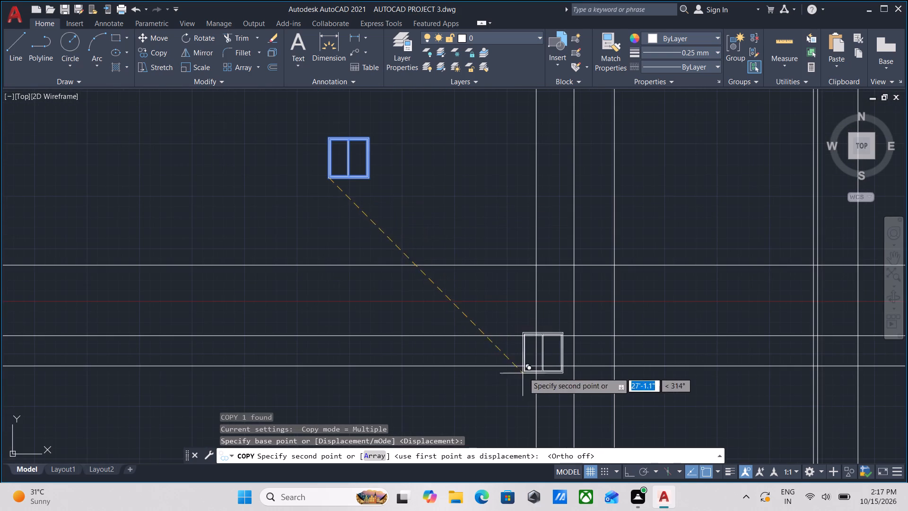
scroll(575, 366, down, 1)
middle_drag(575, 365, 494, 385)
scroll(494, 391, down, 3)
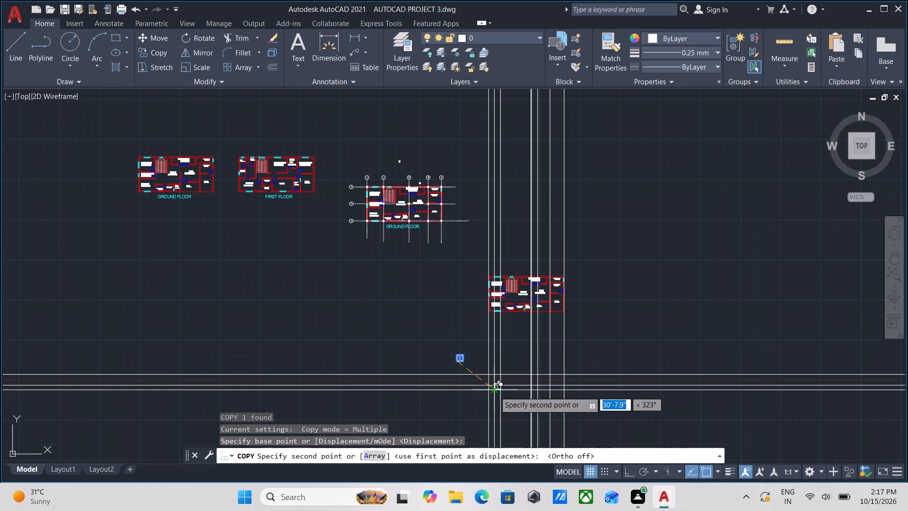
scroll(497, 394, up, 4)
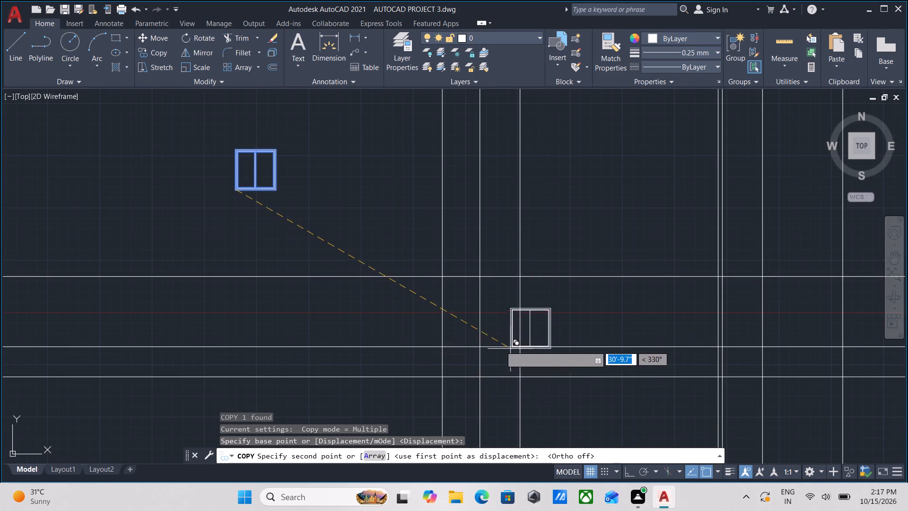
scroll(495, 345, up, 4)
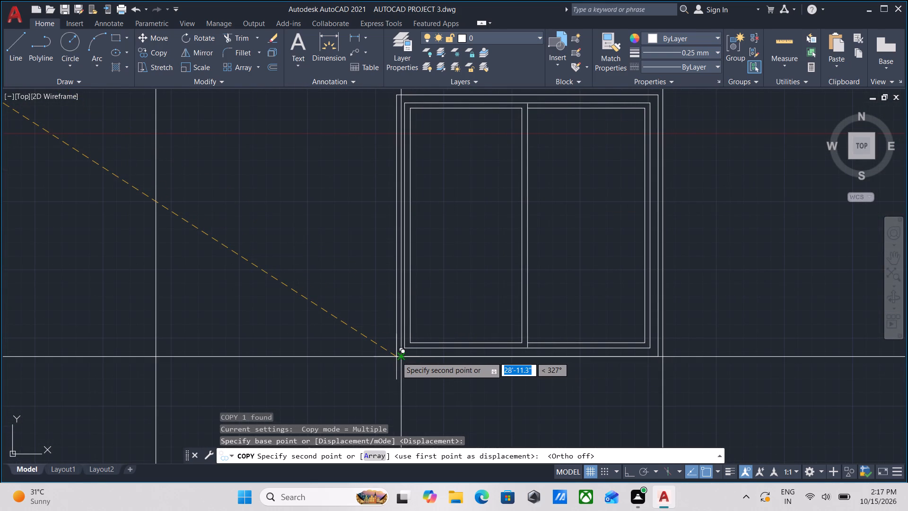
click(402, 357)
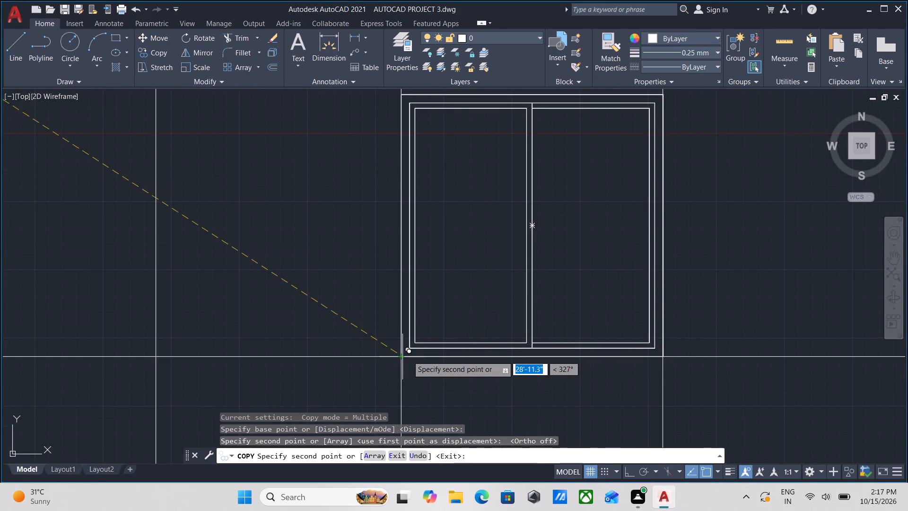
scroll(496, 351, down, 2)
scroll(581, 338, down, 1)
middle_drag(581, 337, 435, 379)
scroll(473, 352, down, 2)
middle_drag(473, 353, 471, 354)
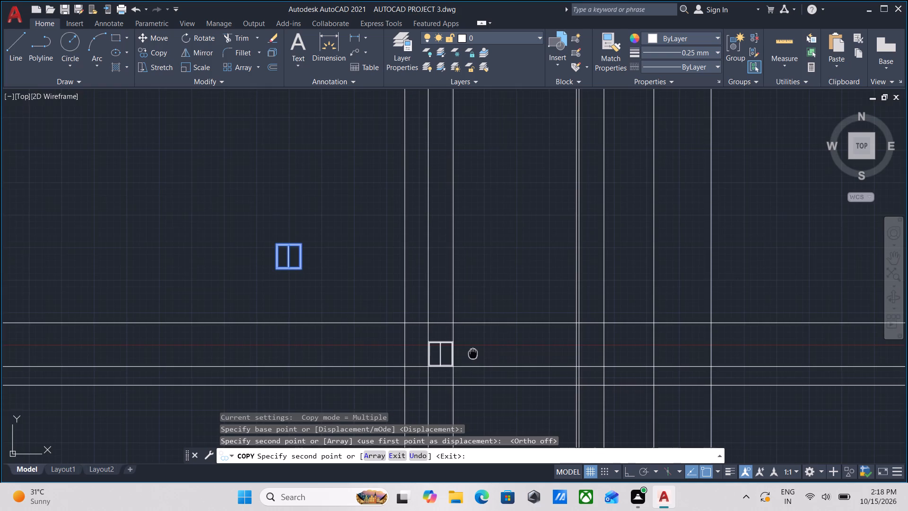
middle_drag(471, 354, 411, 373)
scroll(444, 334, down, 2)
middle_drag(441, 336, 407, 395)
middle_drag(419, 382, 424, 312)
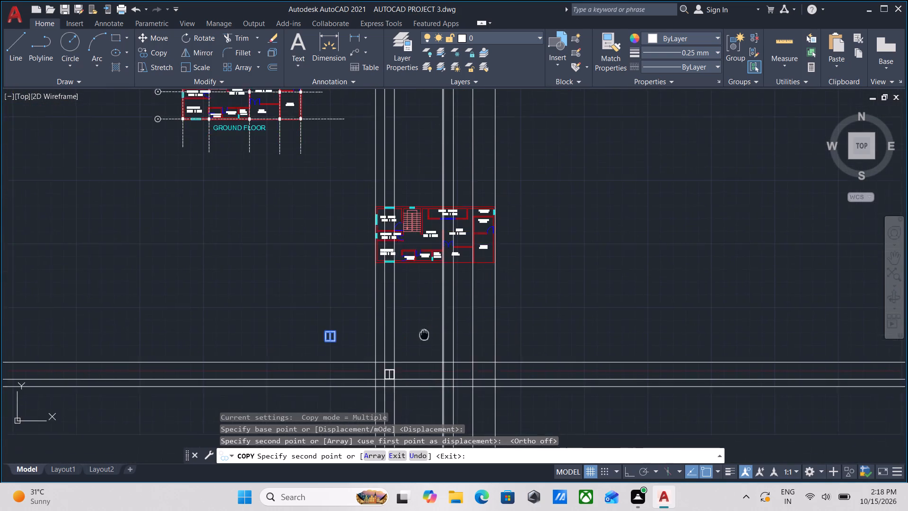
middle_drag(424, 312, 424, 299)
scroll(418, 338, up, 1)
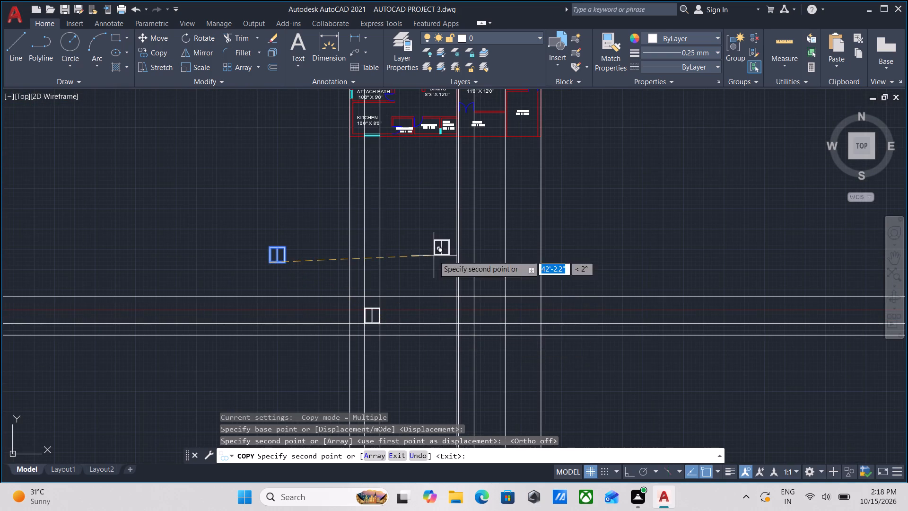
middle_drag(434, 255, 411, 320)
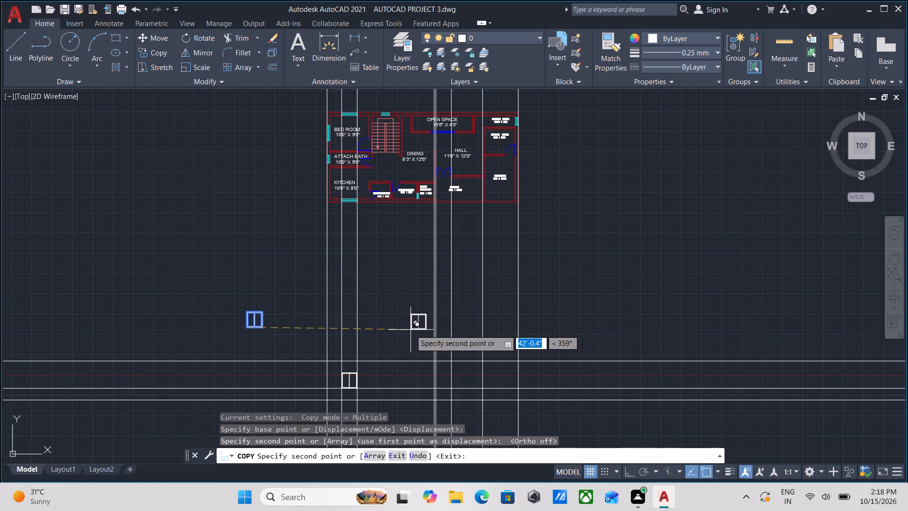
key(Escape)
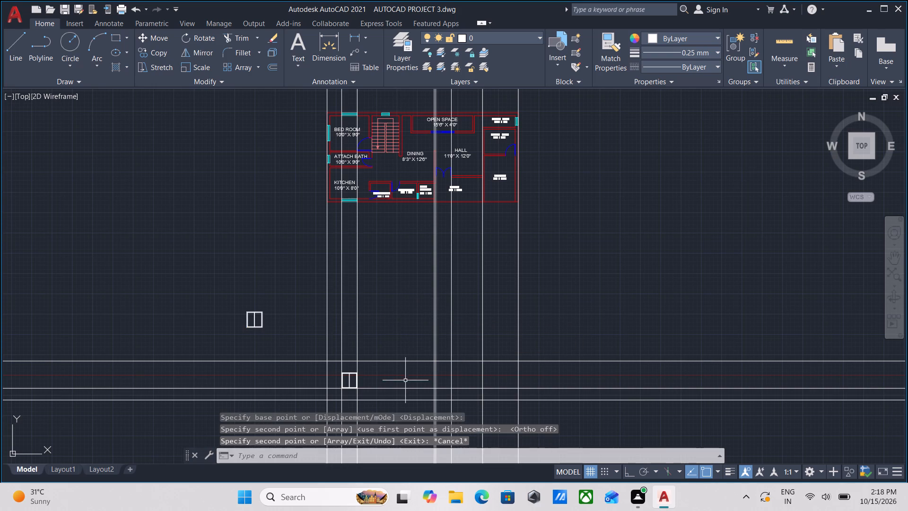
Insert the imperial Door Elevation block in the empty space between the original window block and the vertical construction lines.
scroll(405, 380, up, 1)
middle_drag(410, 370, 418, 299)
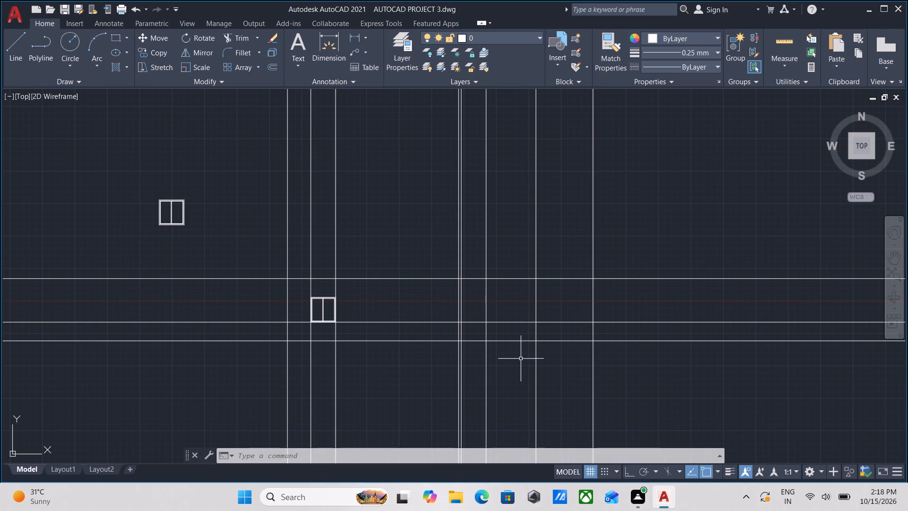
middle_drag(250, 257, 262, 324)
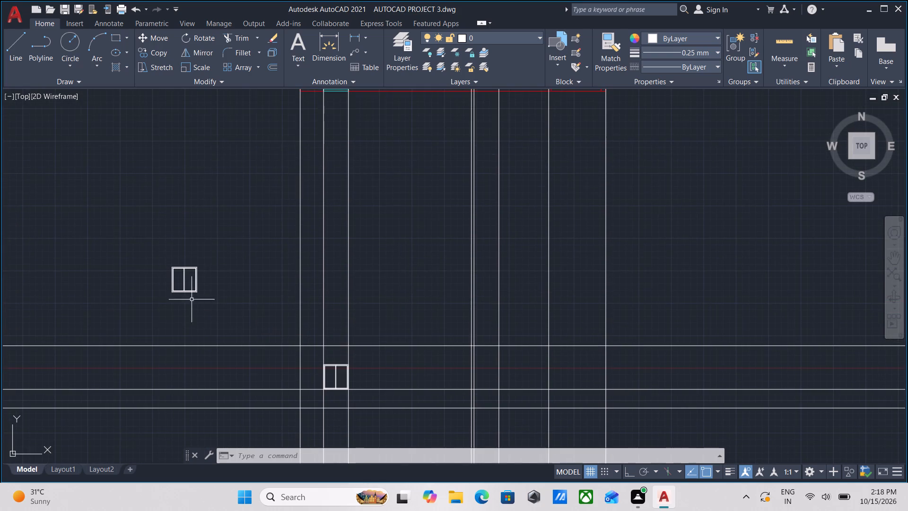
scroll(174, 288, up, 1)
key(t)
key(p)
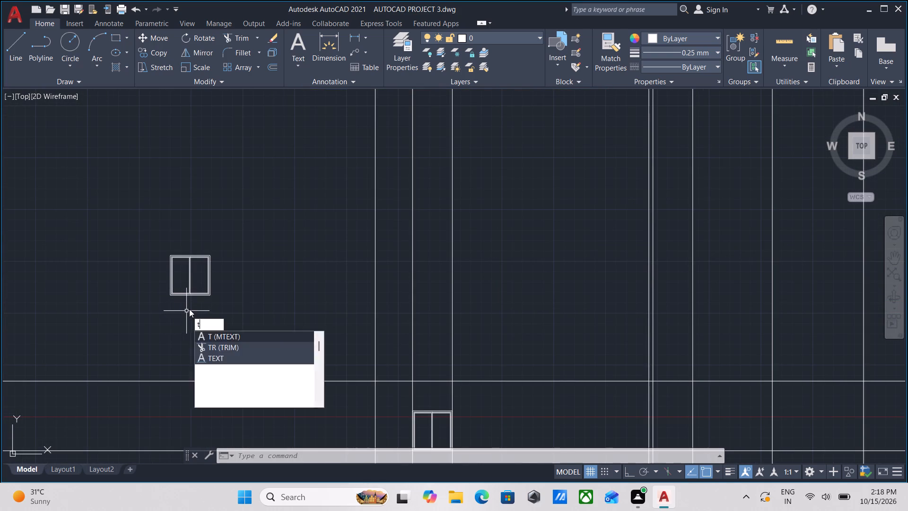
key(Return)
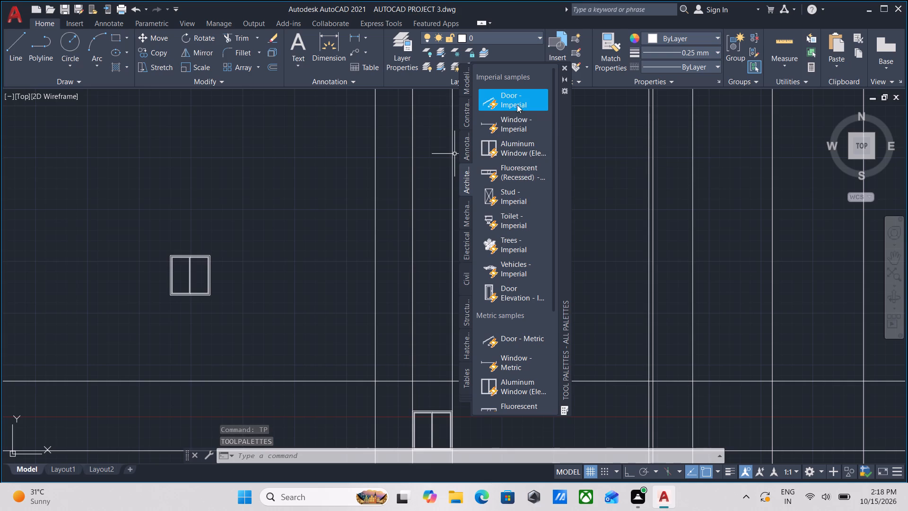
click(521, 294)
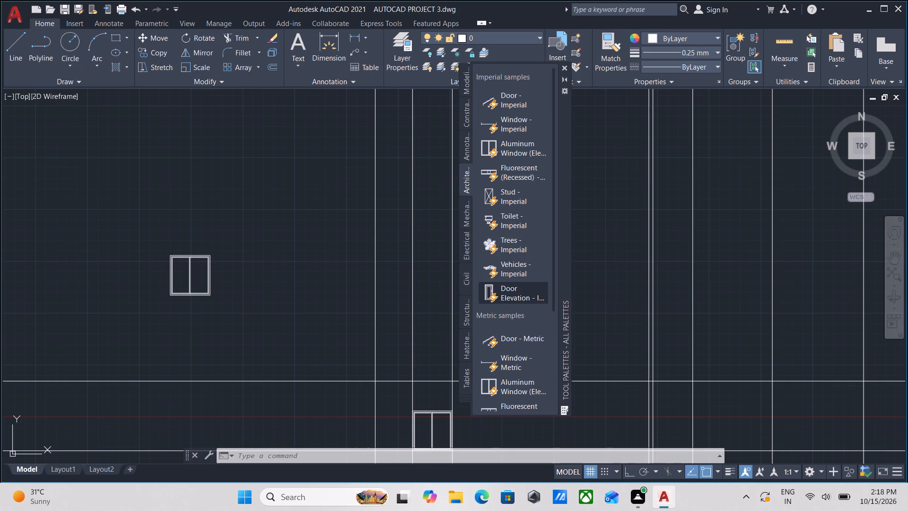
scroll(296, 298, up, 2)
scroll(279, 330, down, 1)
middle_drag(279, 330, 313, 307)
click(279, 322)
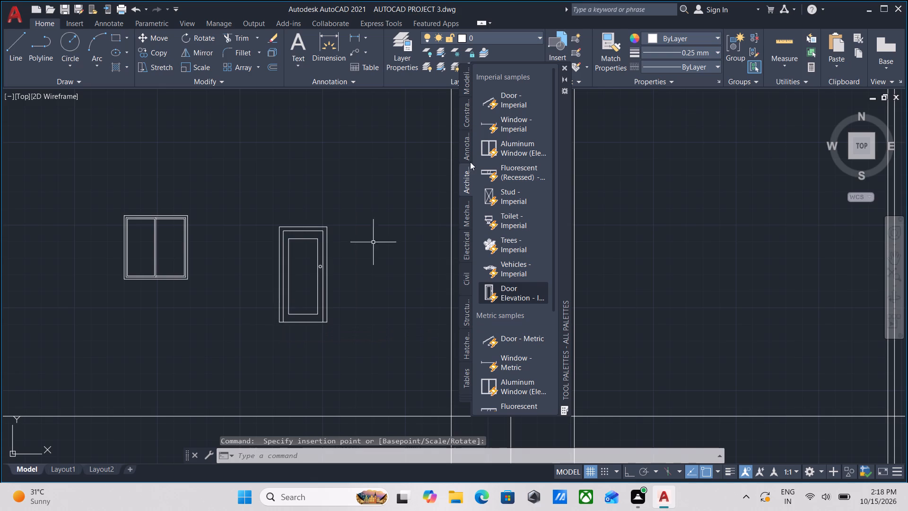
click(565, 70)
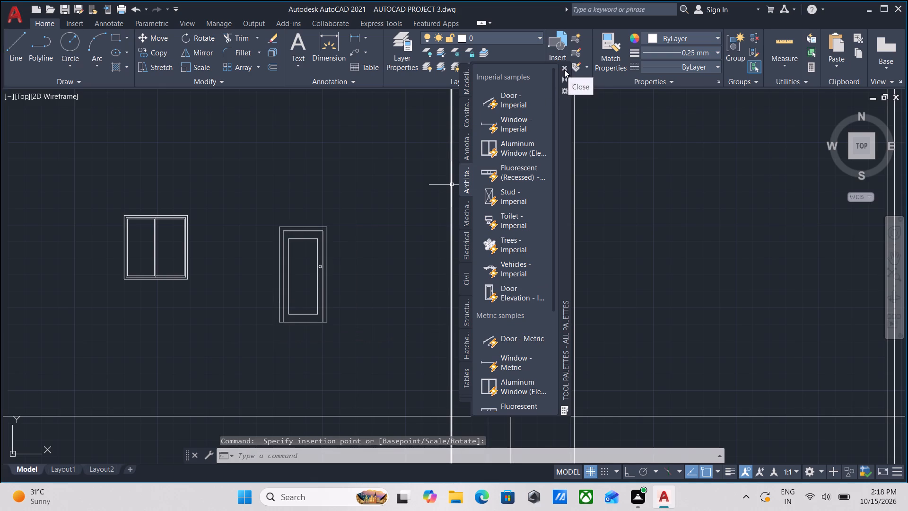
Stretch the inserted door elevation block's width from its lower-right corner to about 2 ft.
scroll(247, 351, up, 2)
middle_drag(251, 347, 261, 337)
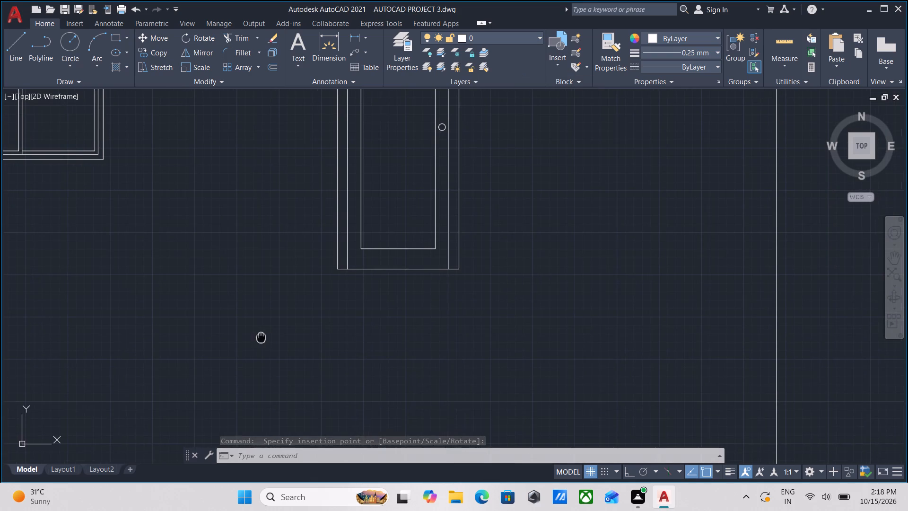
click(468, 336)
click(392, 221)
scroll(398, 267, down, 1)
middle_drag(398, 267, 387, 323)
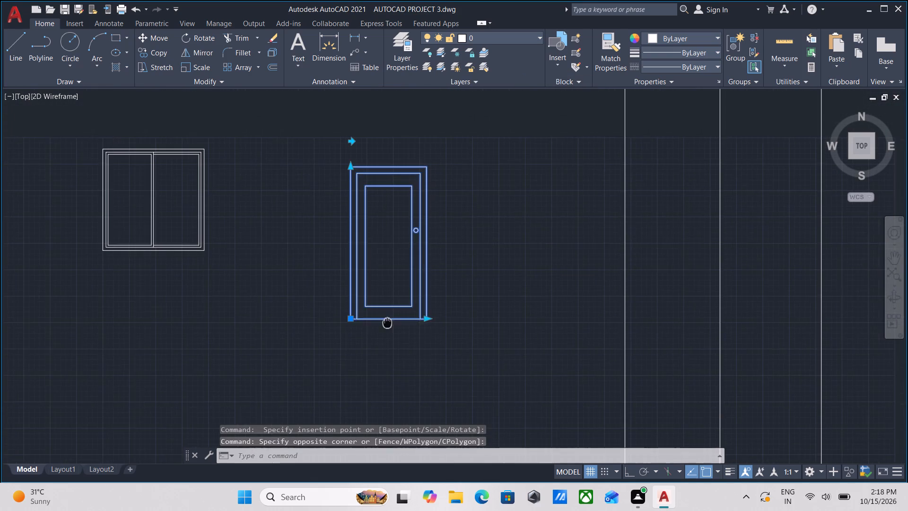
click(428, 327)
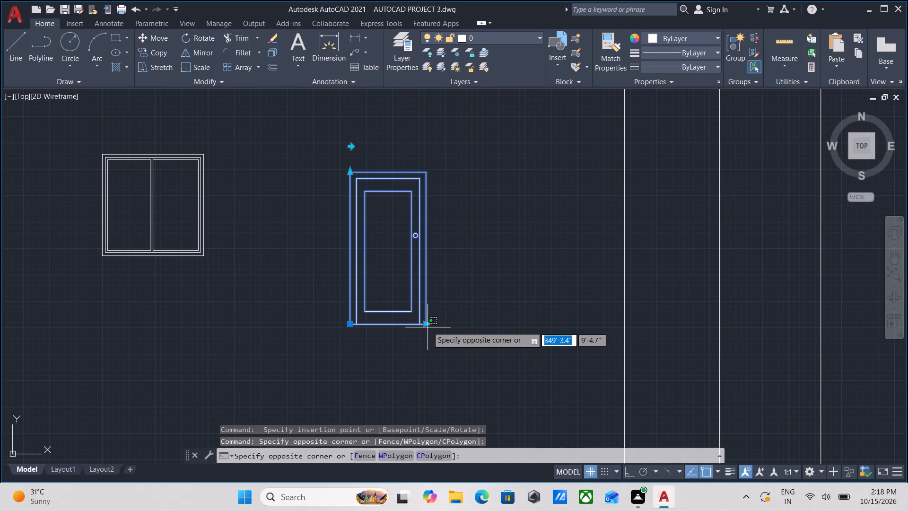
click(426, 324)
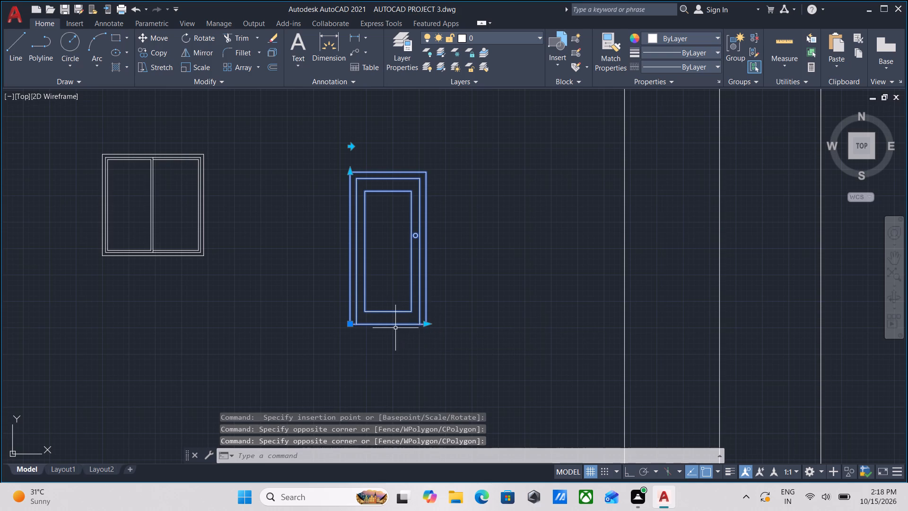
key(Escape)
click(424, 333)
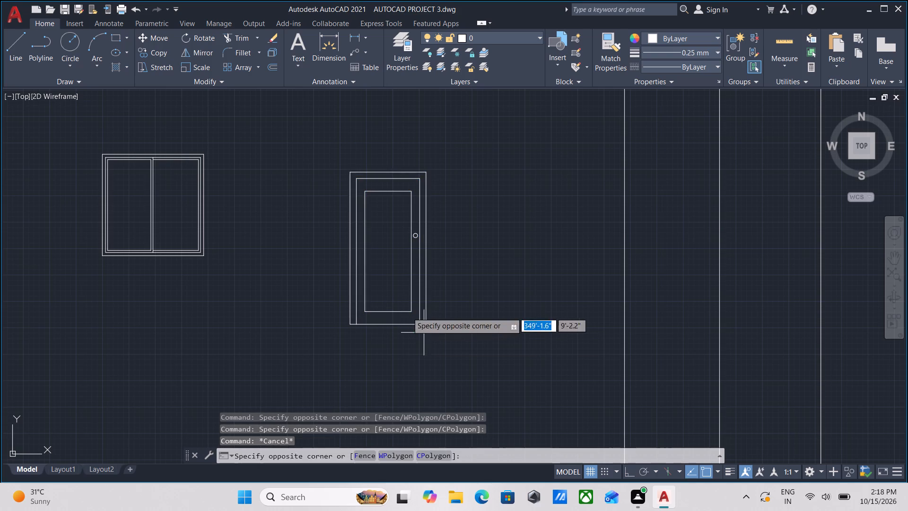
click(396, 298)
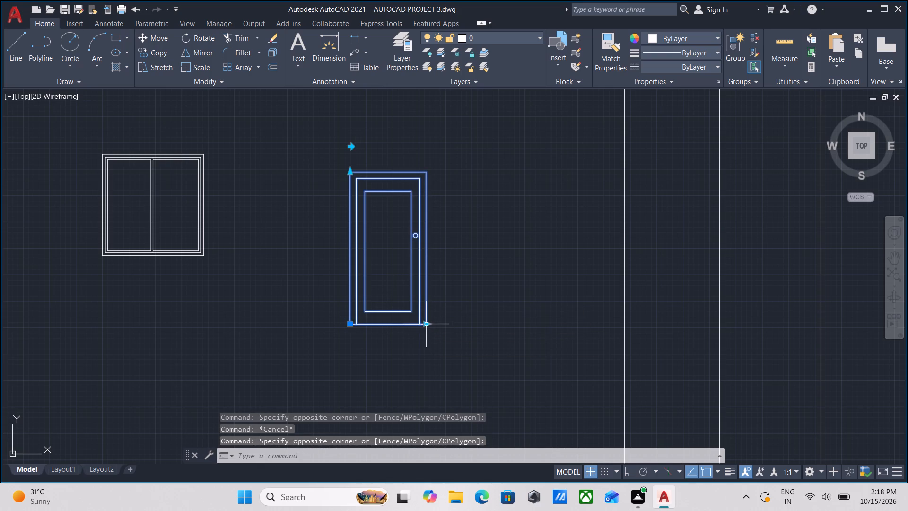
click(426, 322)
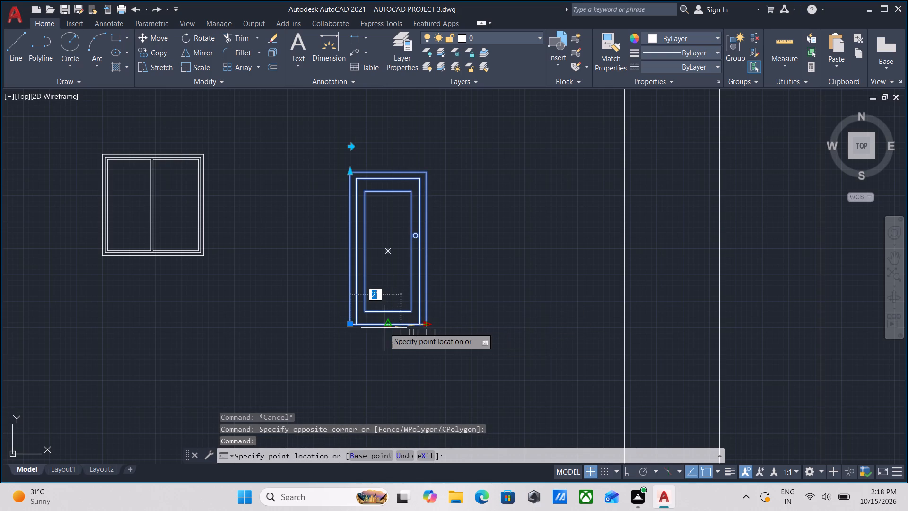
click(384, 328)
key(Escape)
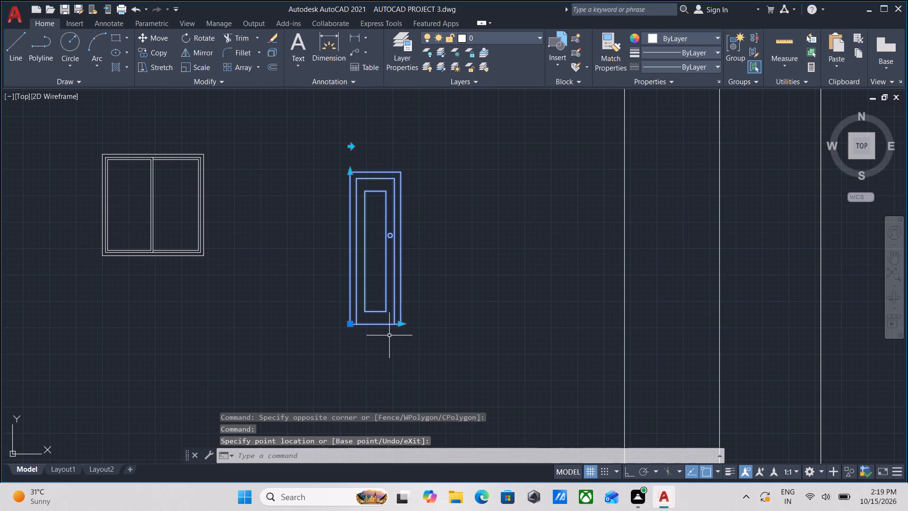
Mirror the narrowed door elevation block about its right vertical edge with Ortho on, keeping the source object, to form a double door.
click(412, 364)
click(383, 288)
middle_drag(384, 333, 384, 330)
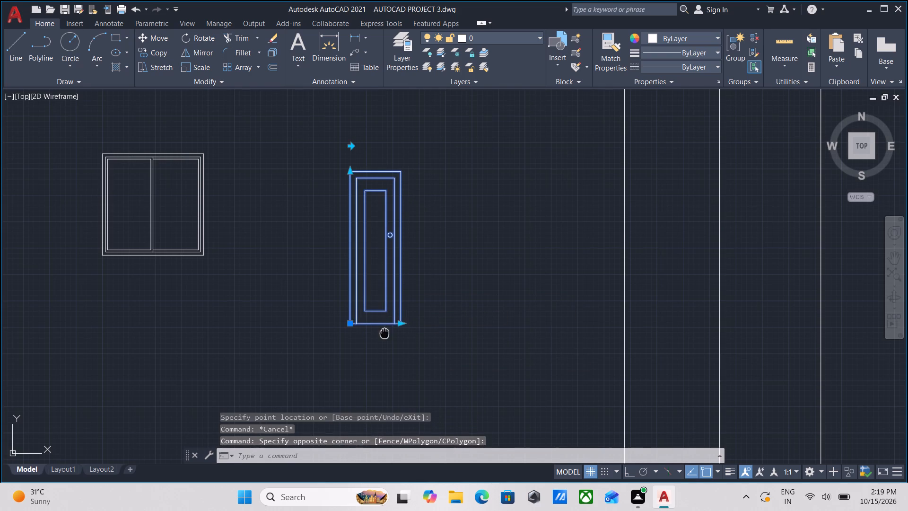
middle_drag(384, 330, 384, 325)
text(mi)
key(Return)
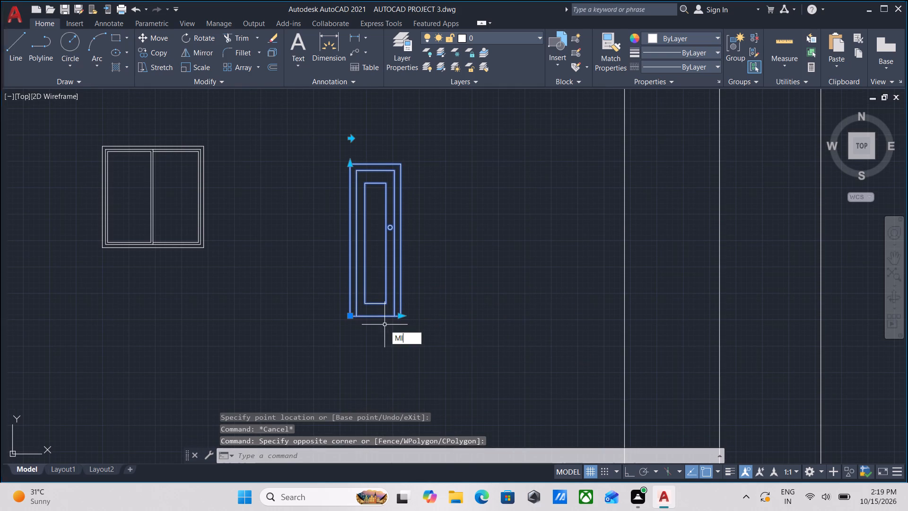
click(403, 317)
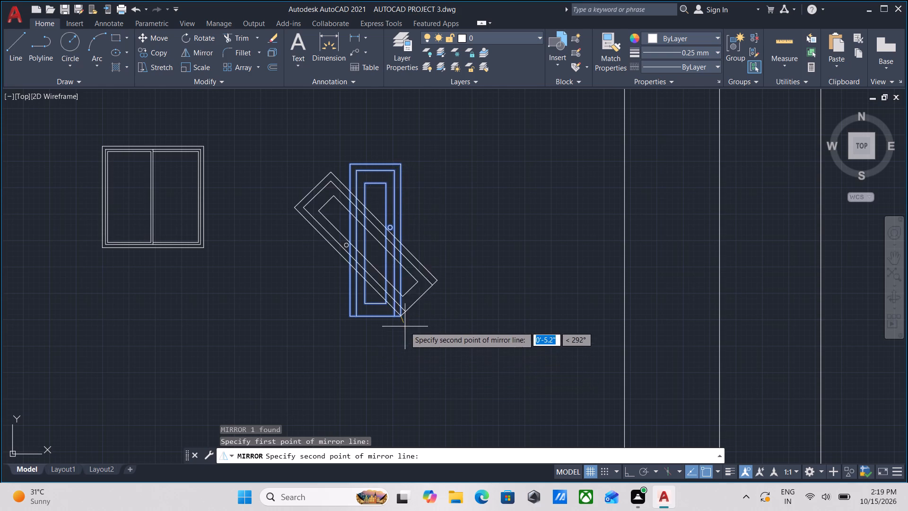
key(F8)
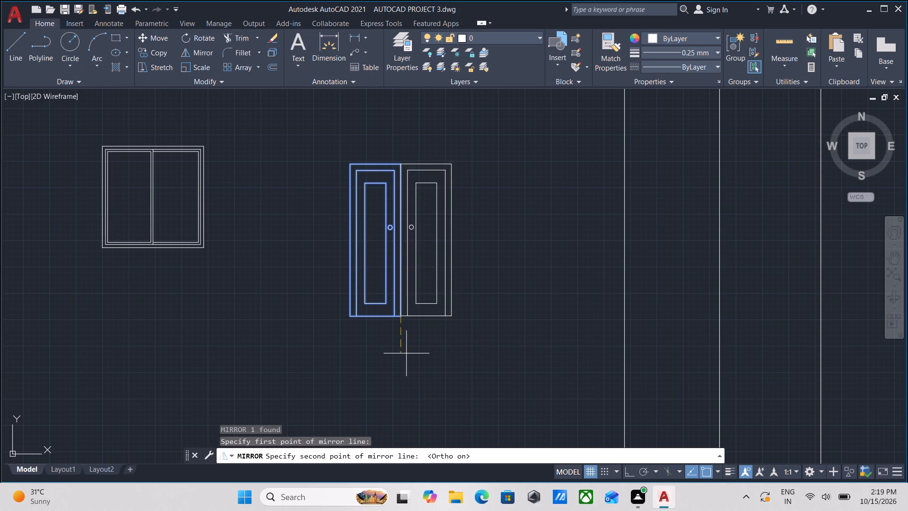
click(406, 337)
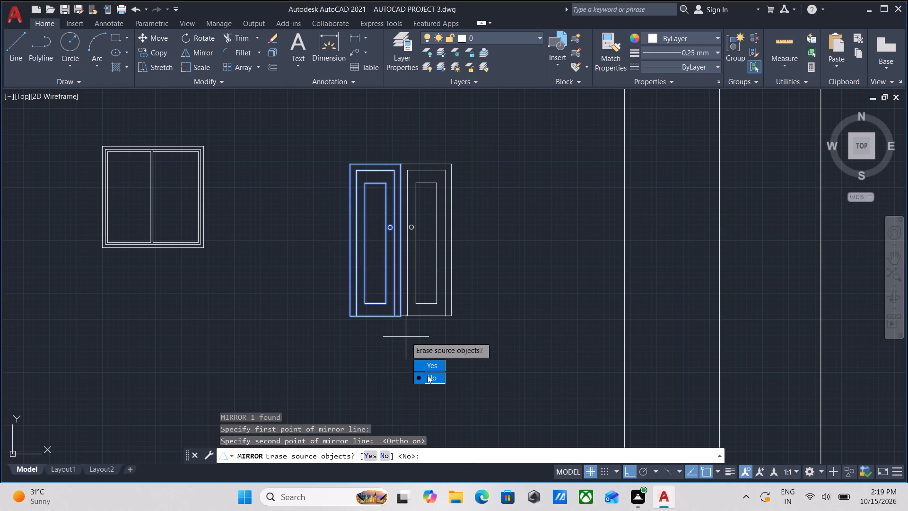
drag(428, 377, 406, 337)
Group the two door leaves into a single double-door object.
click(453, 331)
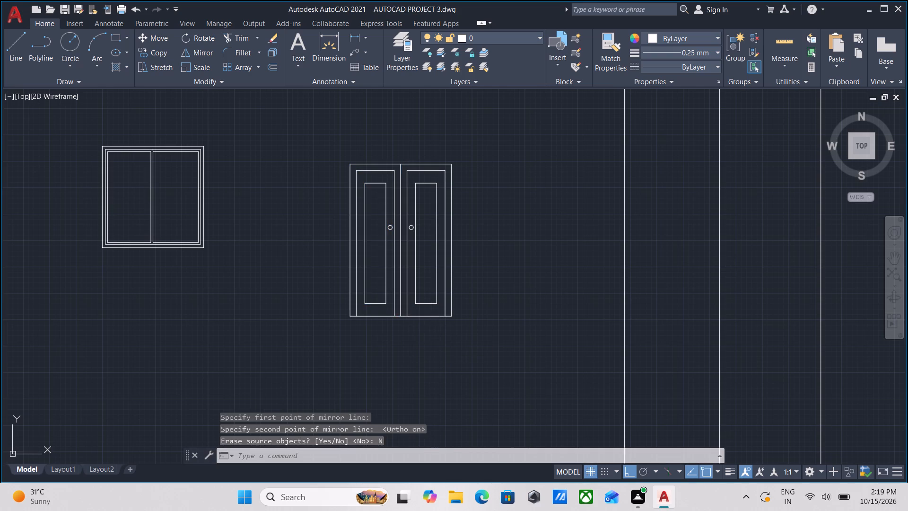
click(340, 225)
scroll(437, 306, up, 1)
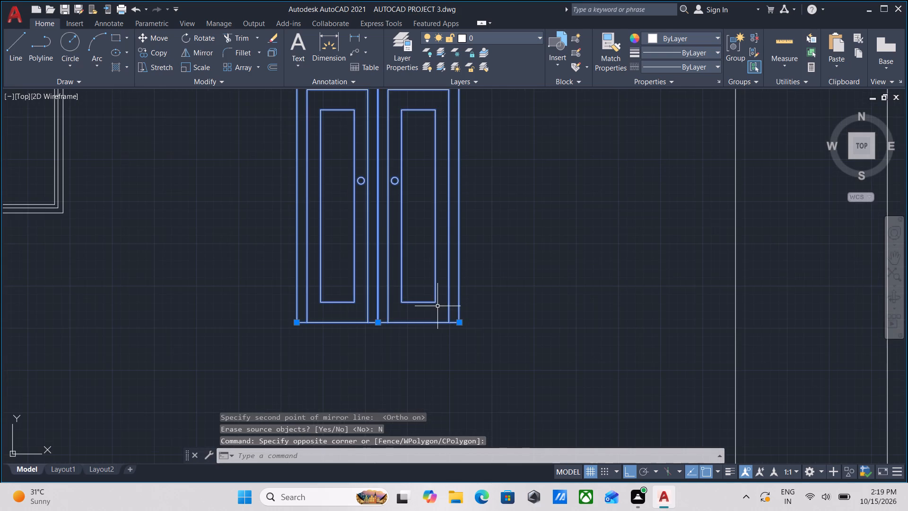
middle_drag(437, 306, 437, 332)
key(g)
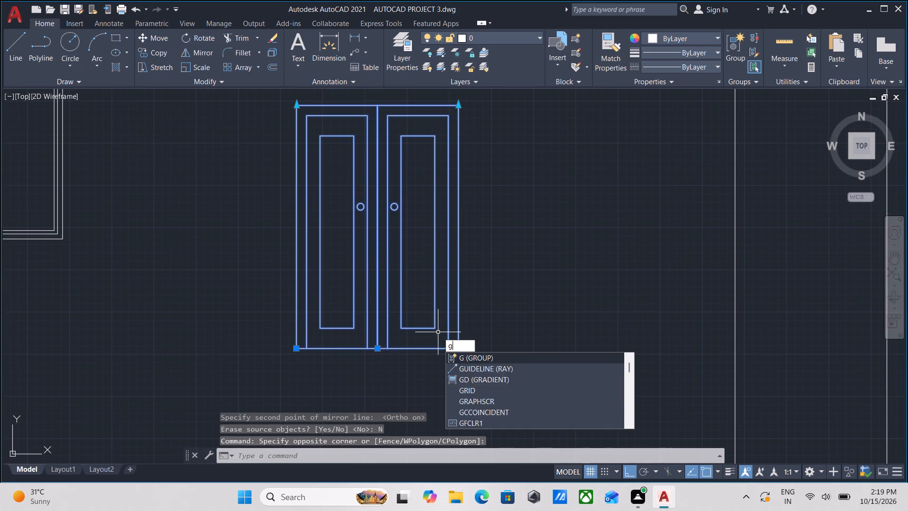
key(Return)
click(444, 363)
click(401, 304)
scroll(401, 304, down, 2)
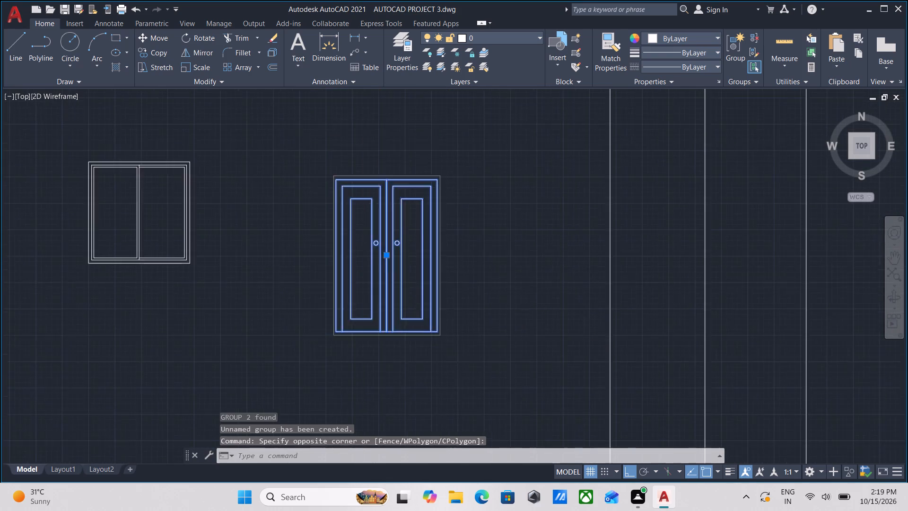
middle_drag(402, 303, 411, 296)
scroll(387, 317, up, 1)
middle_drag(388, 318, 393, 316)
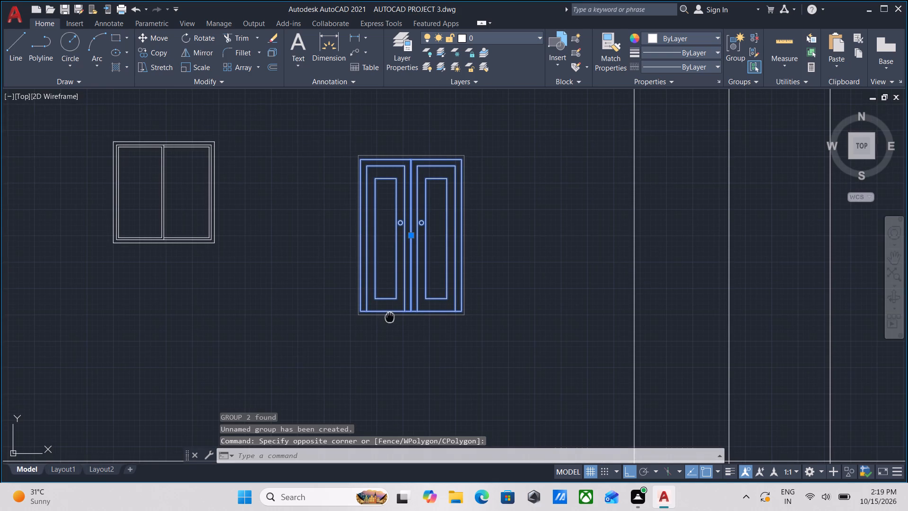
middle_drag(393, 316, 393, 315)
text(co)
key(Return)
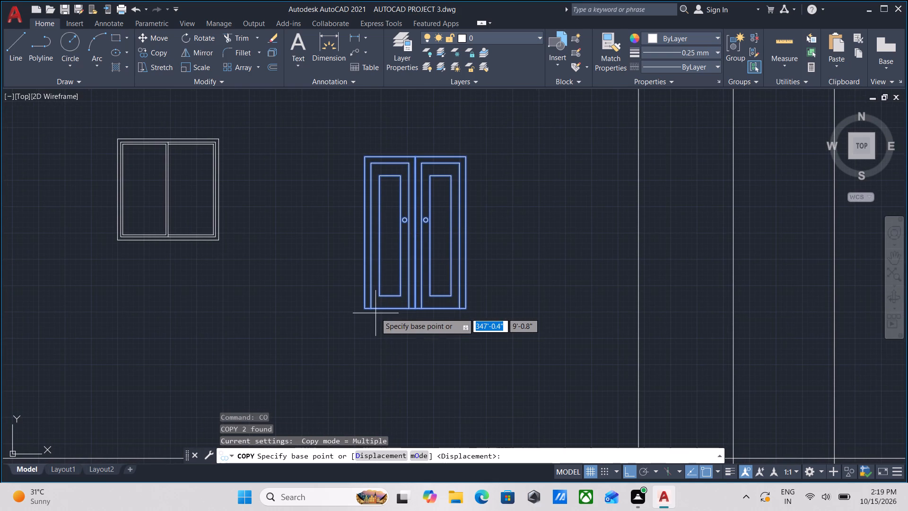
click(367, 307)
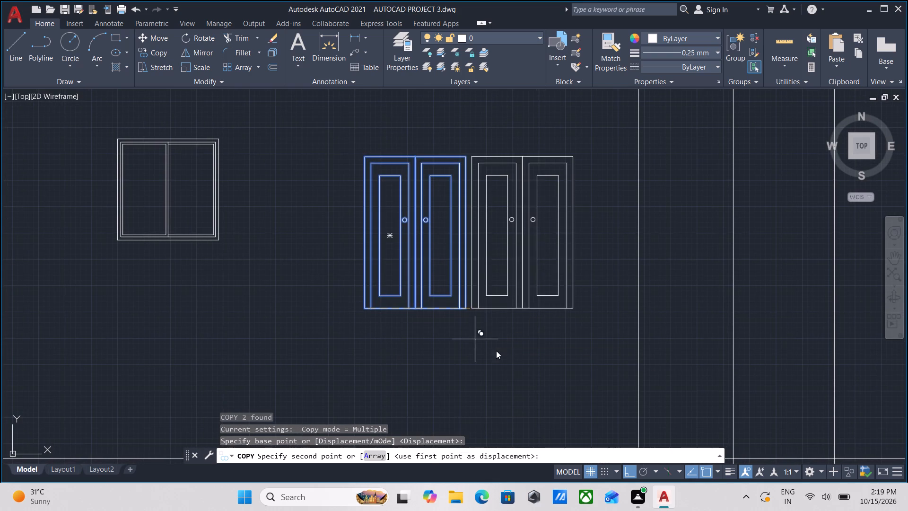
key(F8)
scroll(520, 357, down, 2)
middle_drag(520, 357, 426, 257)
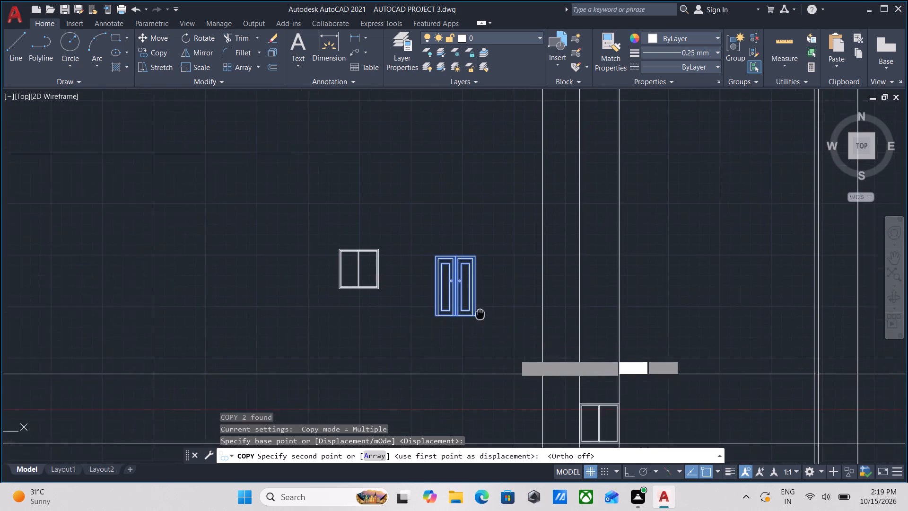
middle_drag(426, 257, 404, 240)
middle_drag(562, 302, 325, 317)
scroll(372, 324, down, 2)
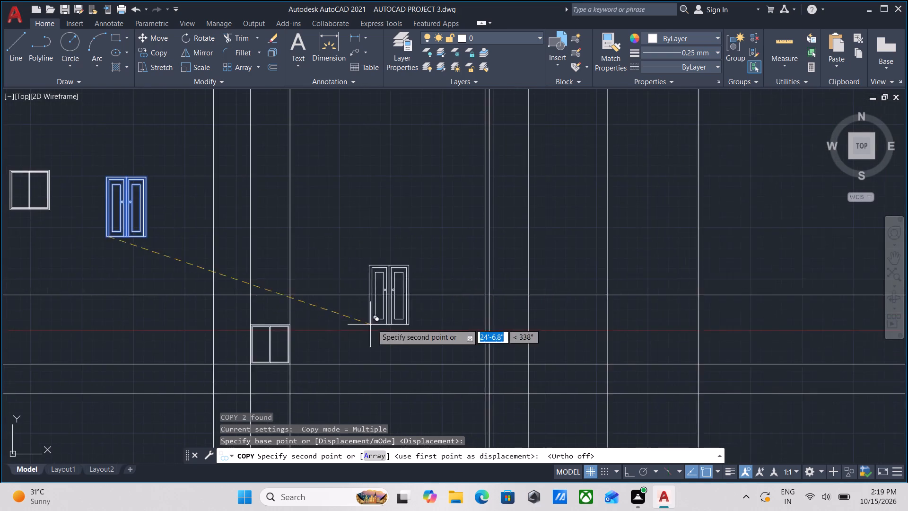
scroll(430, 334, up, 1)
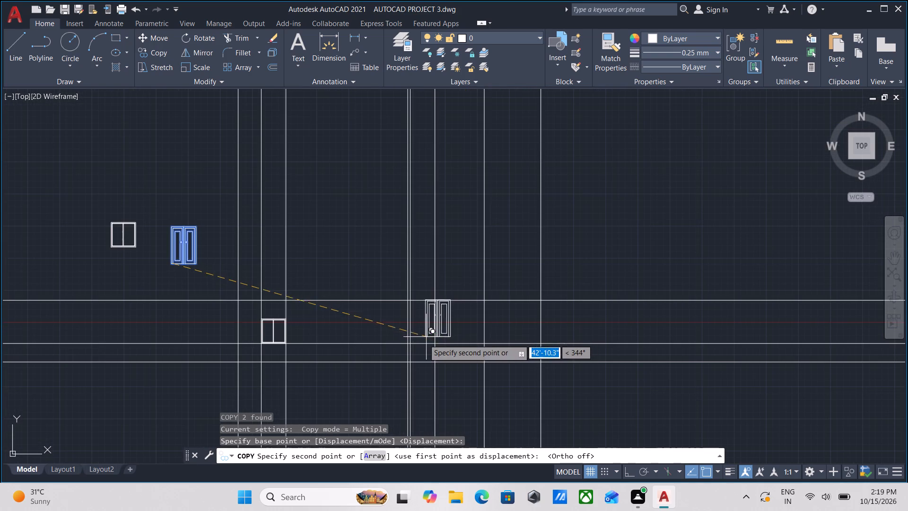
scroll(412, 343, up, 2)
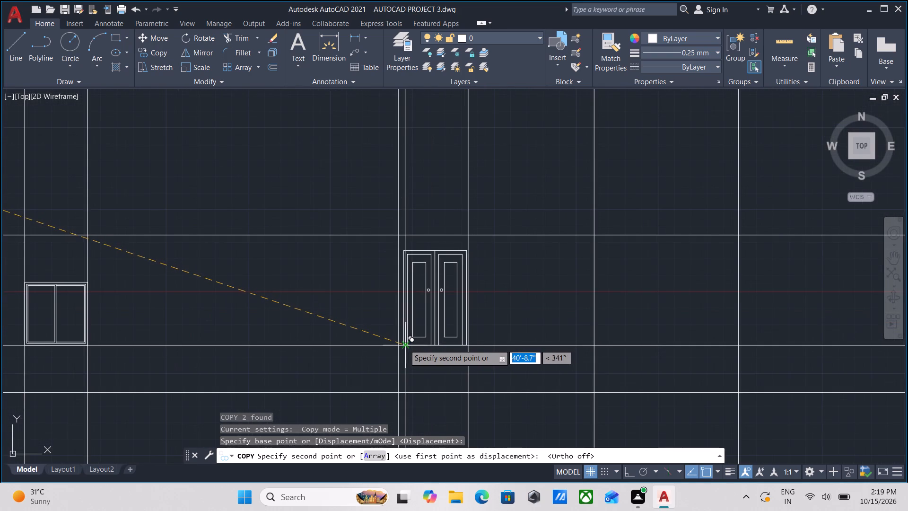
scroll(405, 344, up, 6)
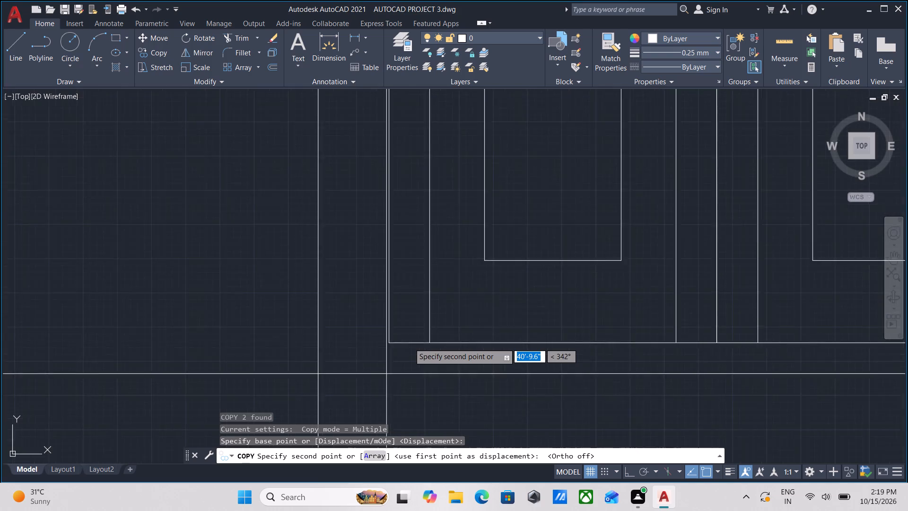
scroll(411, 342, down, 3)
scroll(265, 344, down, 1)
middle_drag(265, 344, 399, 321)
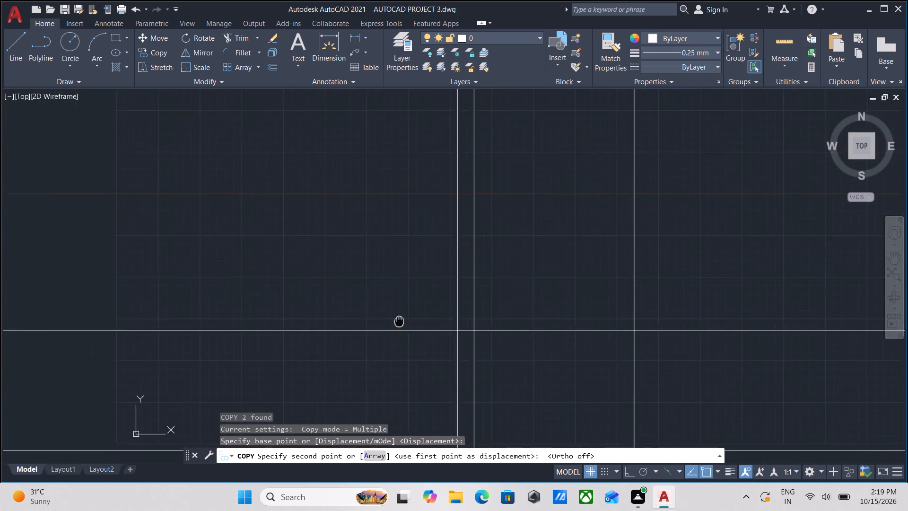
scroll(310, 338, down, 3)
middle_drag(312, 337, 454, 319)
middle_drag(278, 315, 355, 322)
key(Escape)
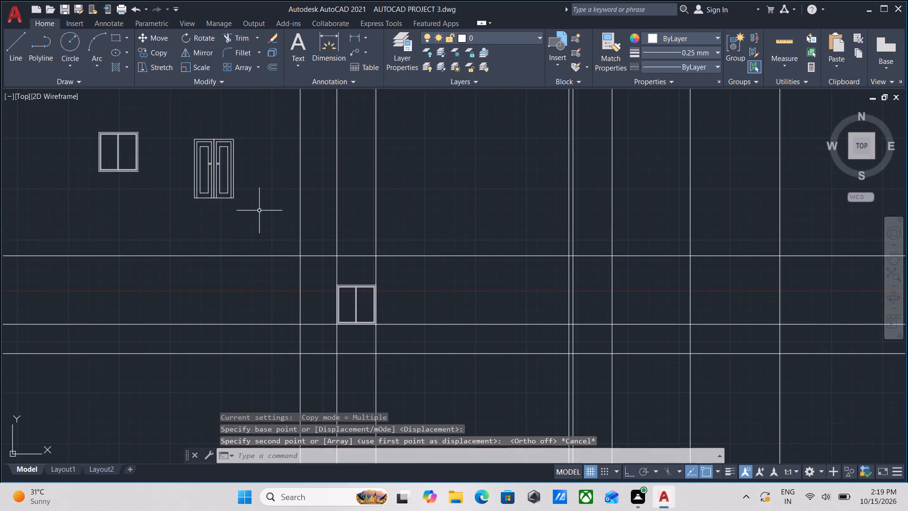
Copy the double-door group by its lower-left corner onto the intersection of the main door's first projection line and the lowest level line.
scroll(231, 185, up, 2)
click(252, 245)
click(218, 210)
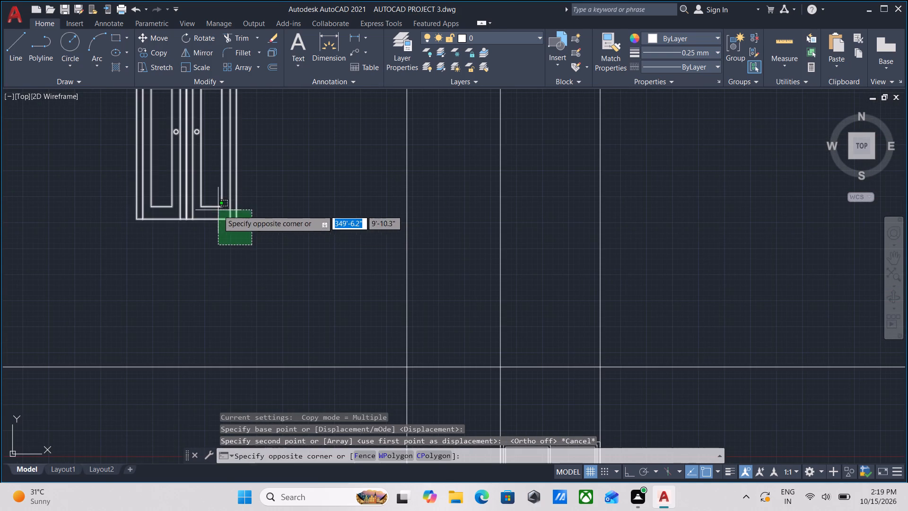
middle_drag(242, 251, 287, 262)
key(c)
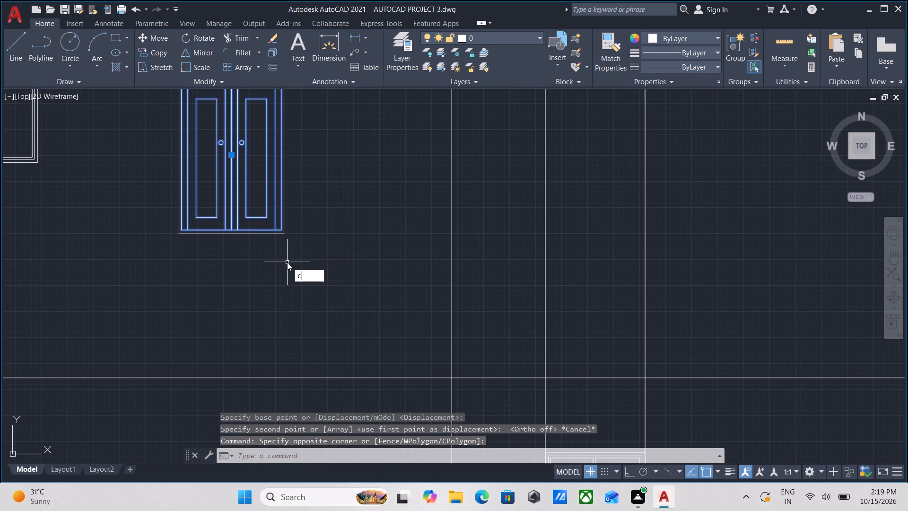
key(o)
key(Return)
scroll(146, 219, up, 3)
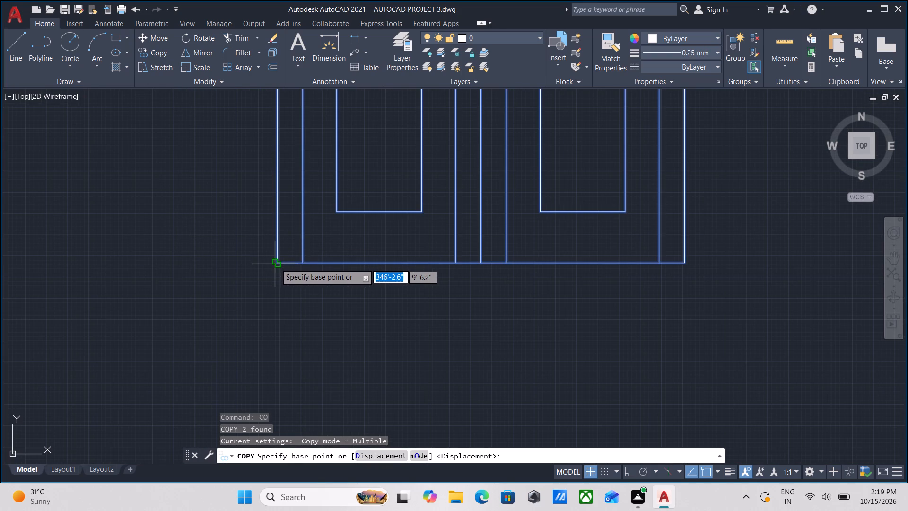
click(278, 263)
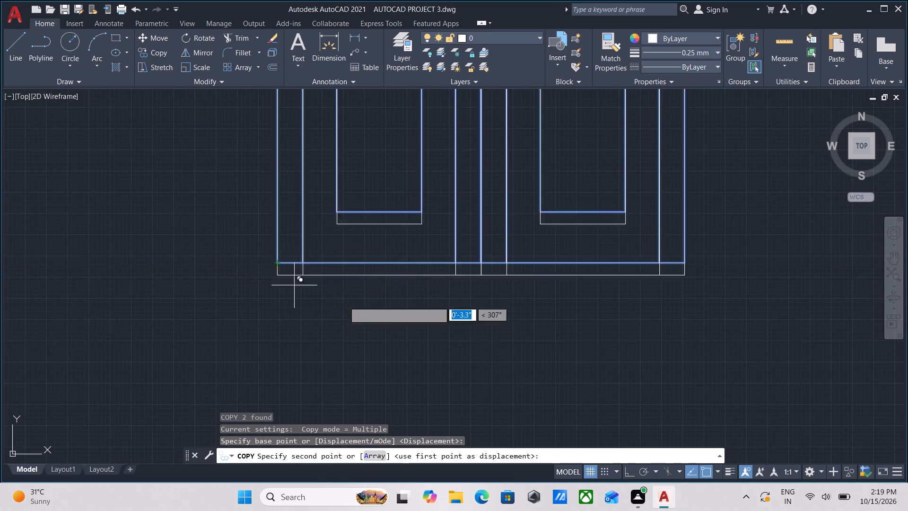
scroll(493, 301, down, 2)
middle_drag(490, 300, 296, 245)
scroll(335, 287, down, 3)
middle_drag(666, 341, 663, 338)
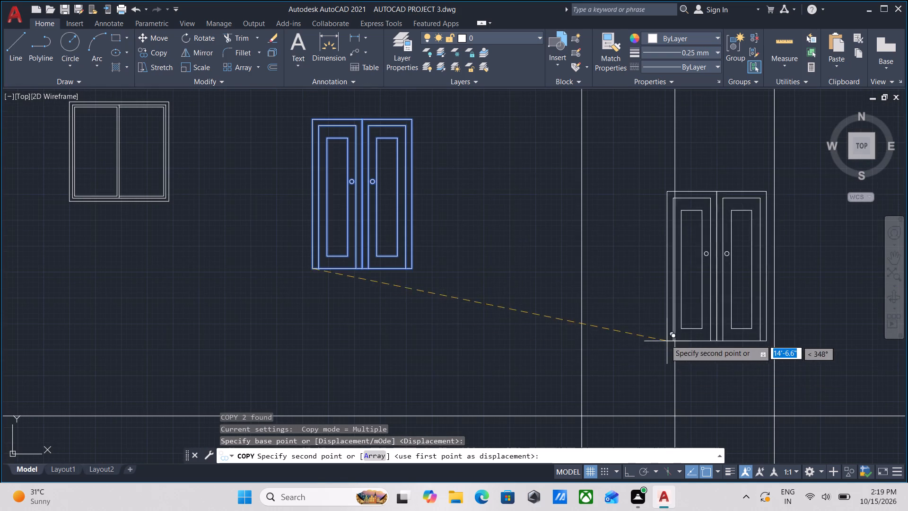
middle_drag(663, 338, 551, 278)
scroll(587, 292, down, 2)
middle_drag(663, 327, 586, 298)
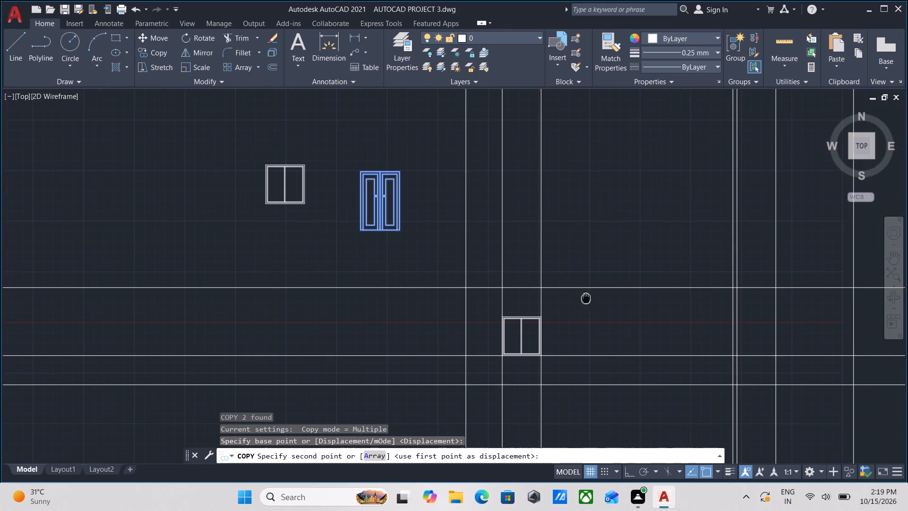
scroll(540, 370, up, 3)
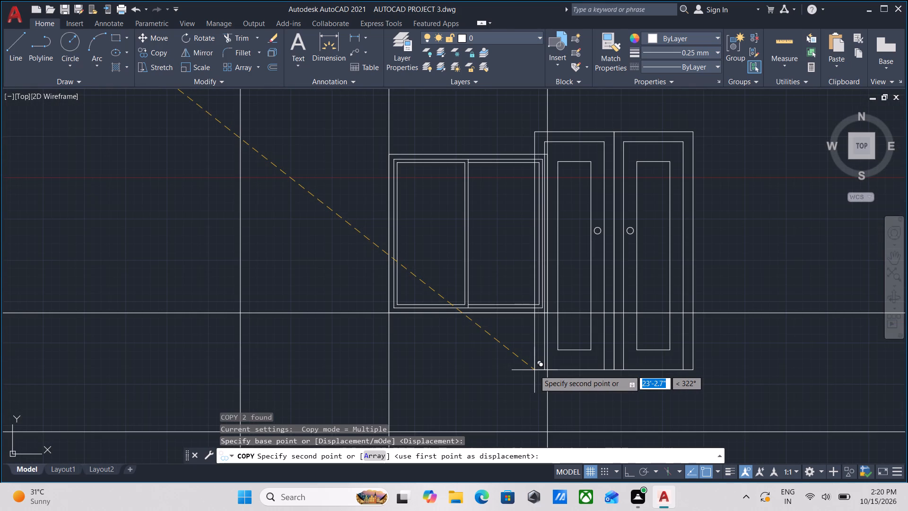
scroll(555, 366, down, 3)
middle_drag(587, 357, 344, 340)
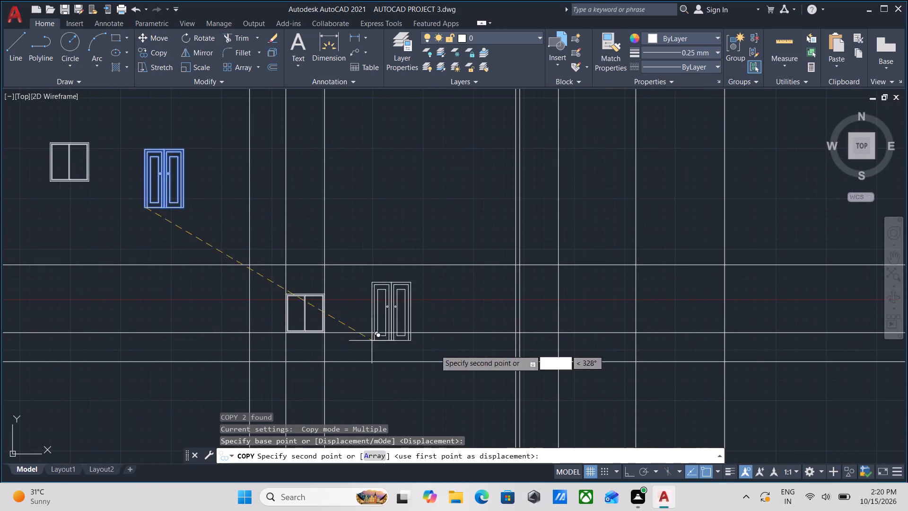
scroll(549, 362, up, 2)
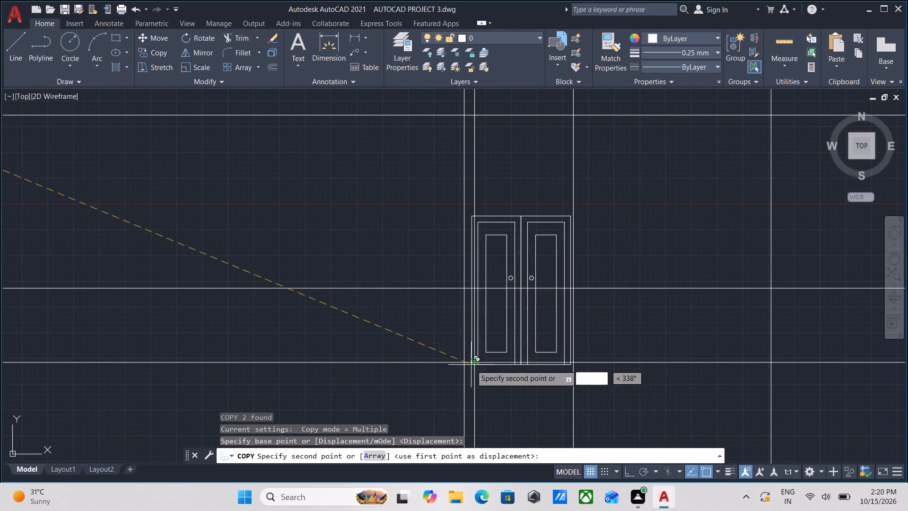
scroll(465, 365, down, 5)
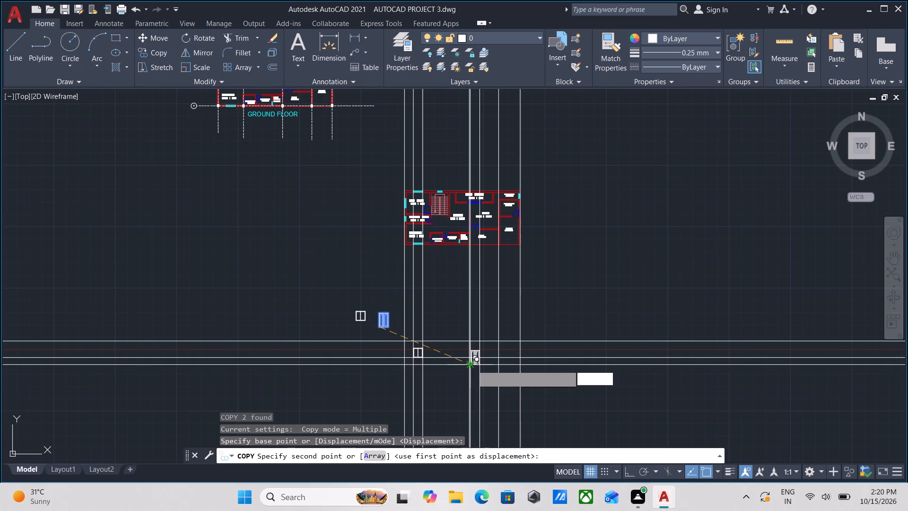
scroll(472, 365, up, 9)
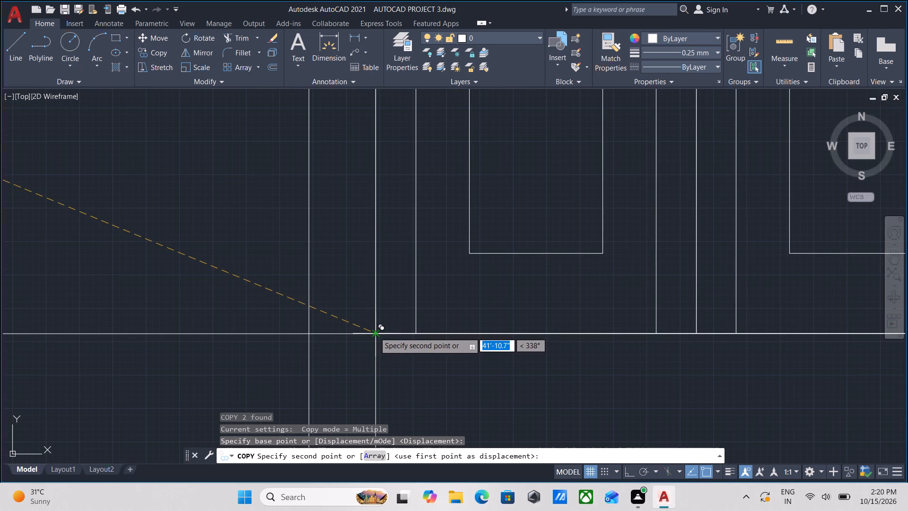
click(375, 332)
scroll(433, 326, down, 7)
middle_drag(458, 344, 455, 384)
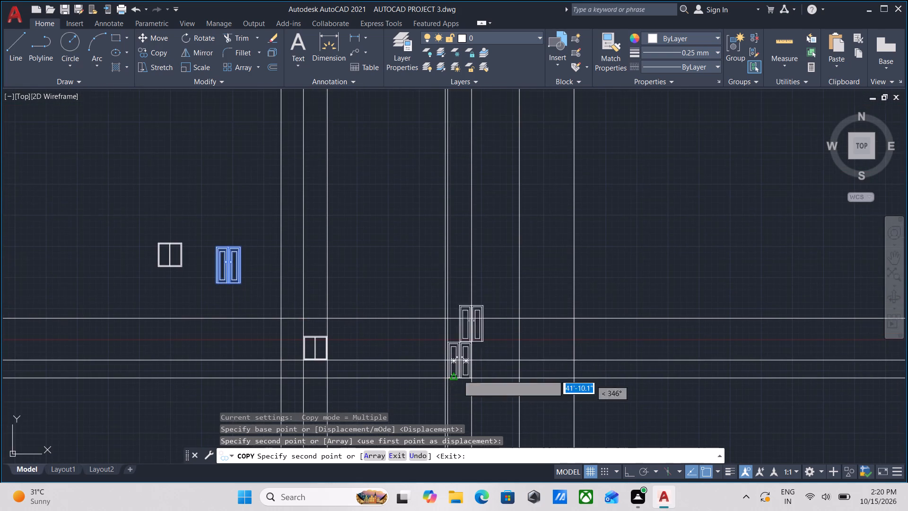
scroll(461, 346, down, 2)
middle_drag(461, 346, 449, 386)
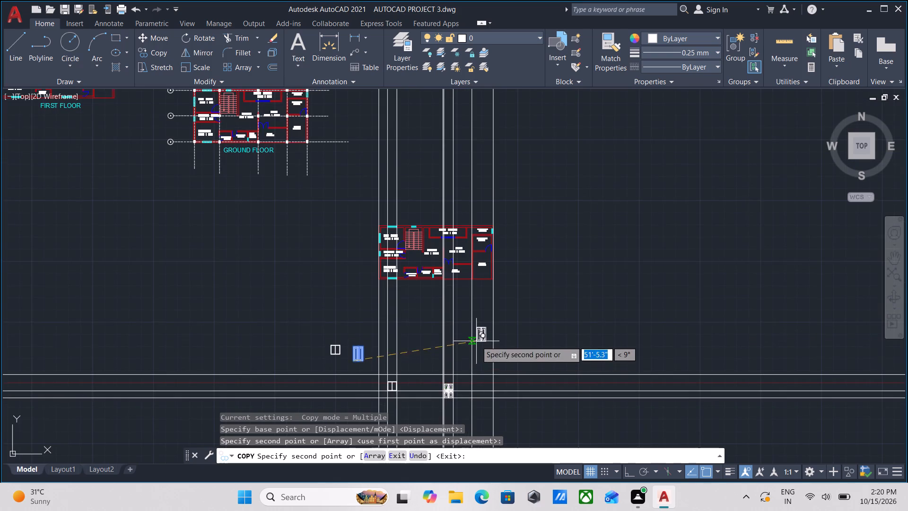
scroll(476, 341, up, 2)
scroll(476, 341, down, 1)
middle_drag(476, 341, 480, 317)
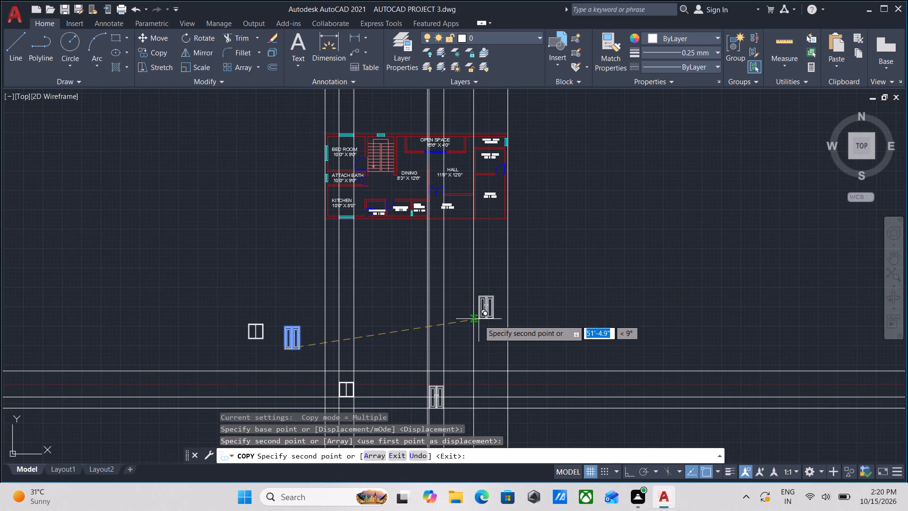
scroll(519, 339, down, 1)
middle_drag(519, 339, 525, 312)
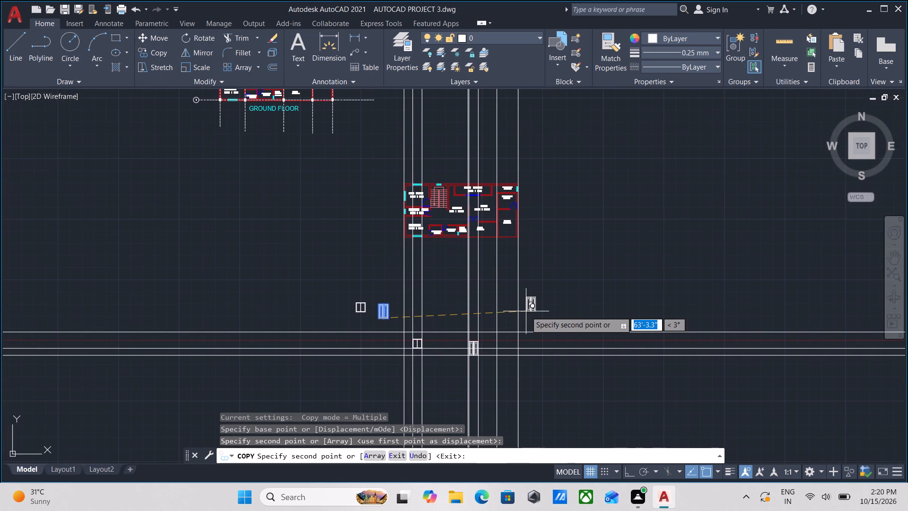
scroll(529, 305, up, 1)
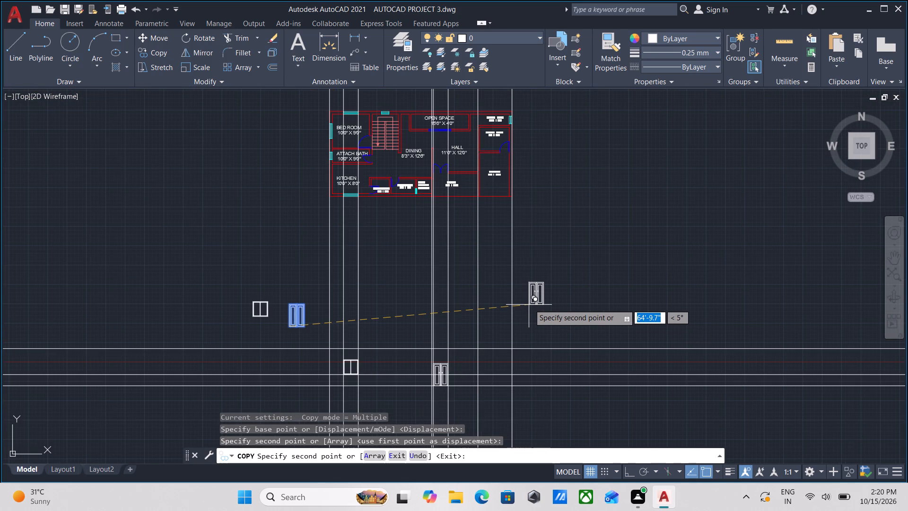
key(Escape)
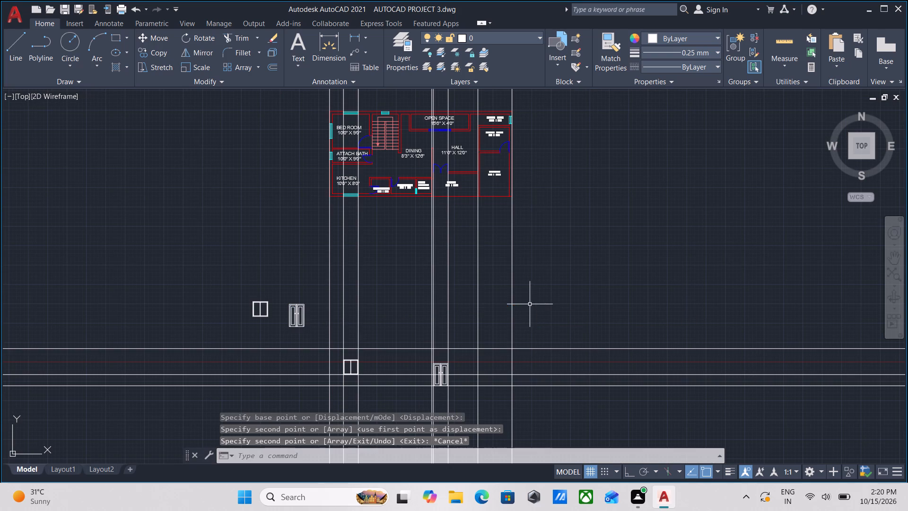
Draw a vertical construction line with Ortho on through the store room door opening's edge at the end of the parking wall.
scroll(494, 229, up, 2)
middle_drag(492, 230, 470, 336)
middle_drag(487, 314, 481, 335)
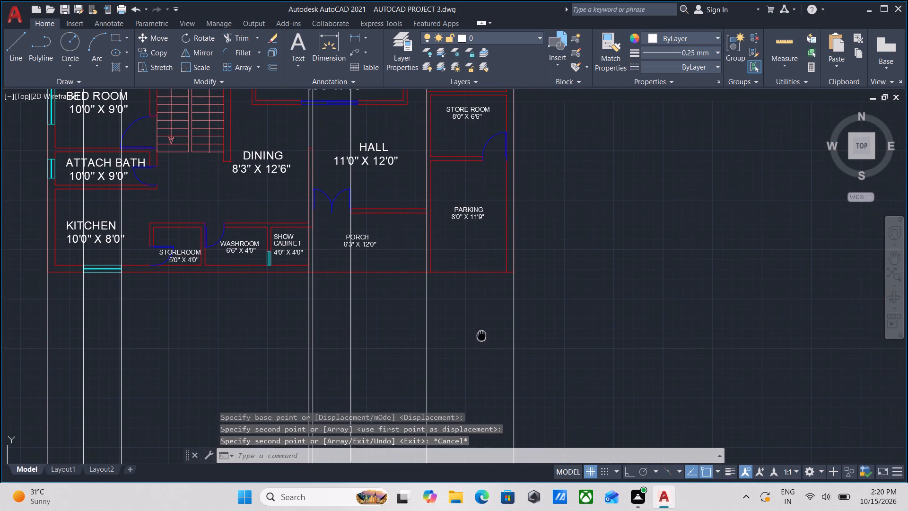
middle_drag(485, 333, 483, 342)
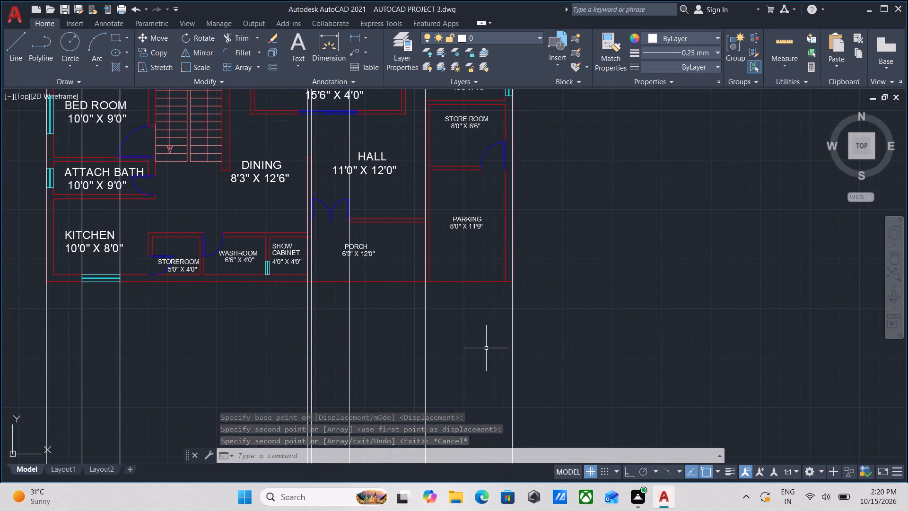
middle_drag(487, 350, 487, 331)
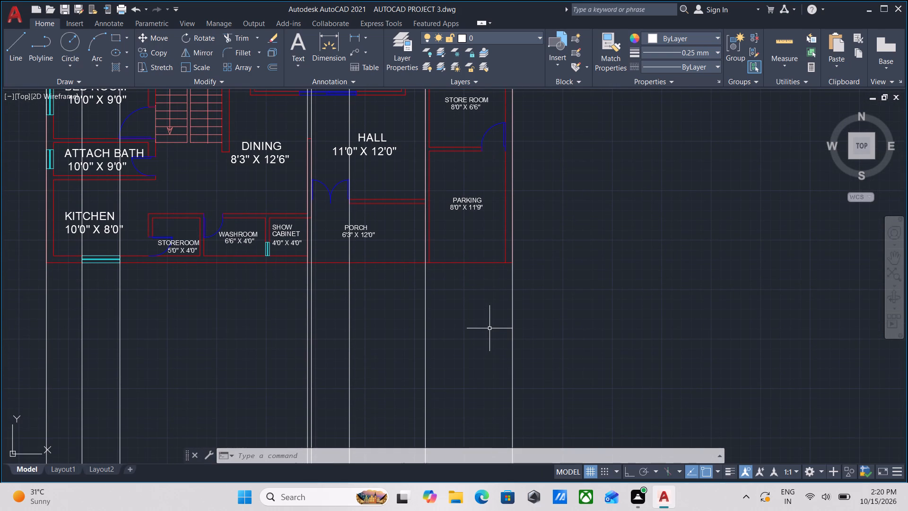
key(x)
key(l)
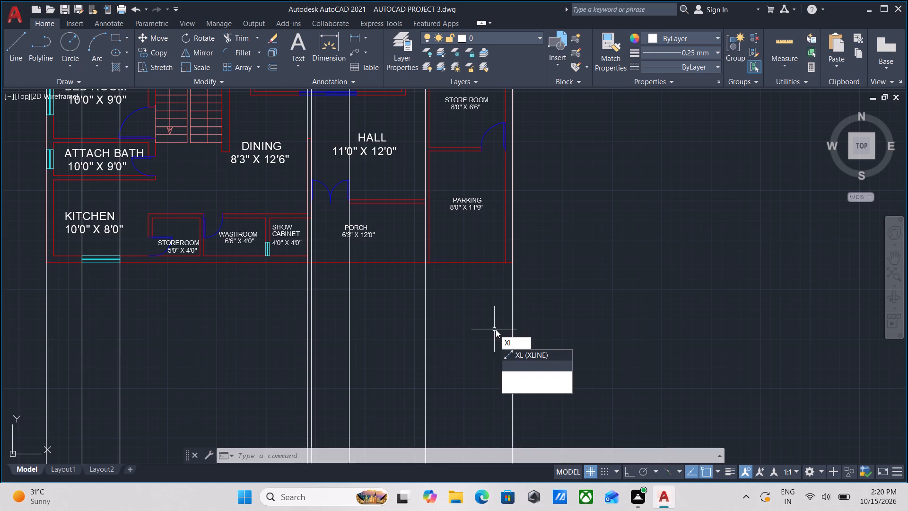
key(Return)
middle_drag(474, 163, 461, 229)
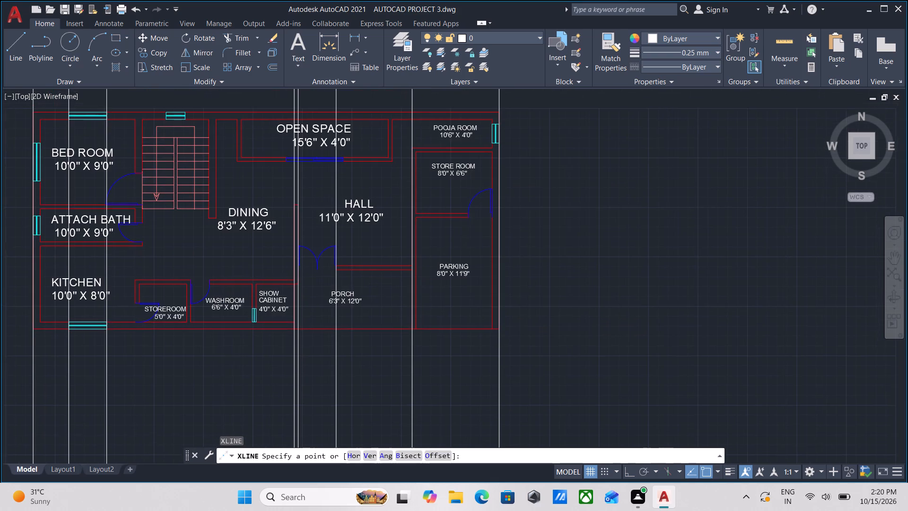
scroll(465, 226, up, 3)
click(479, 192)
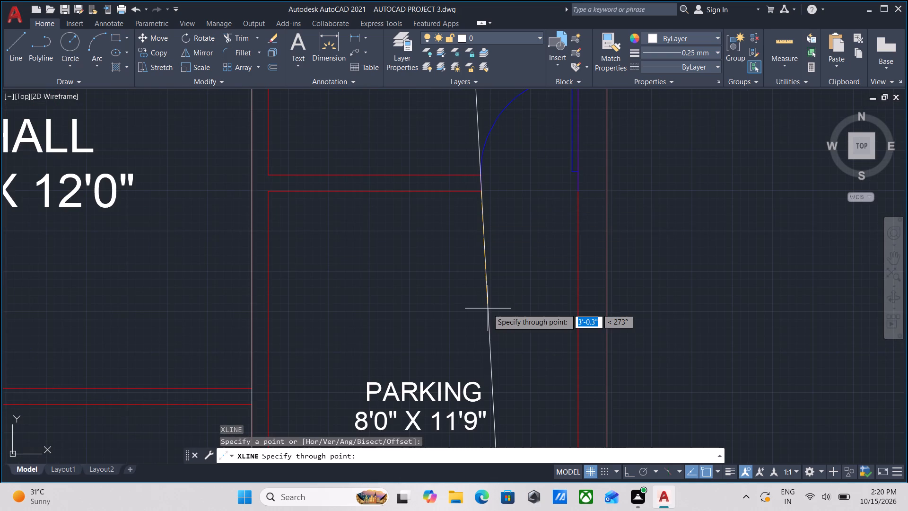
key(F8)
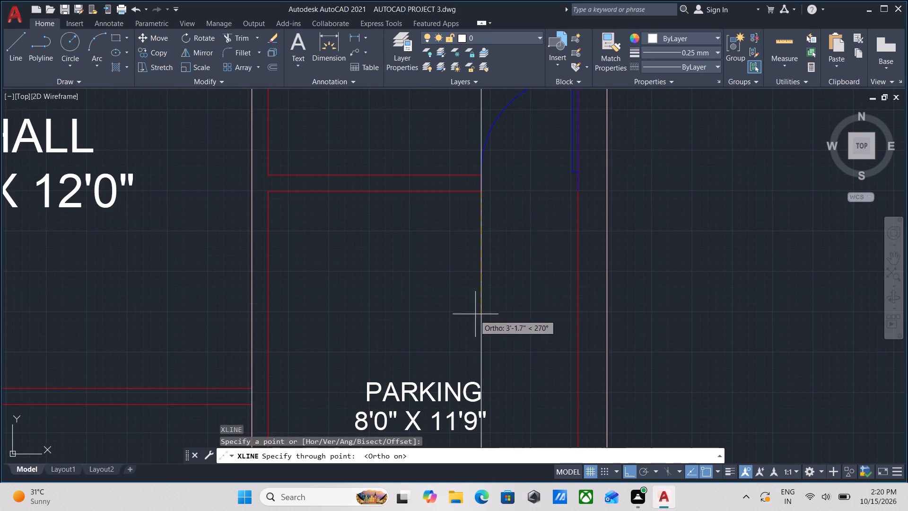
click(471, 315)
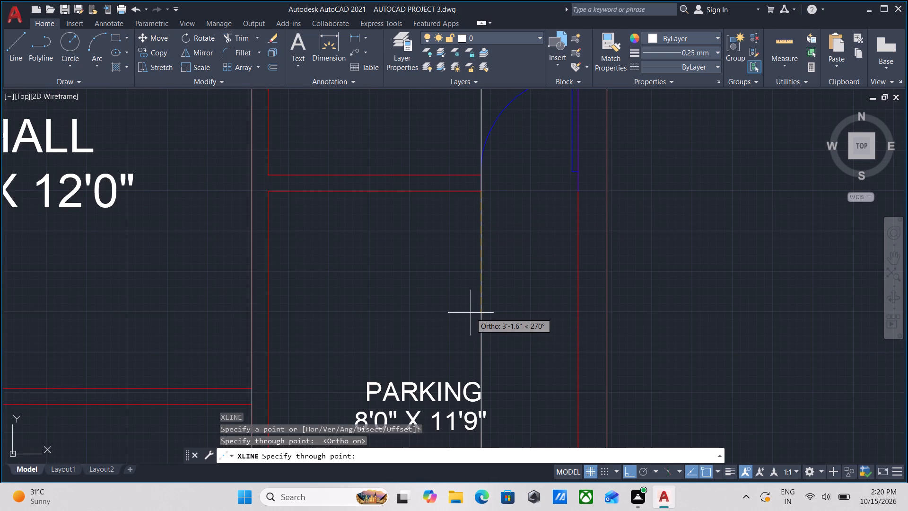
key(Escape)
Draw a second vertical construction line through the opposite edge of the store room door opening, at the parking's outer wall.
scroll(487, 305, down, 1)
middle_drag(487, 301, 481, 236)
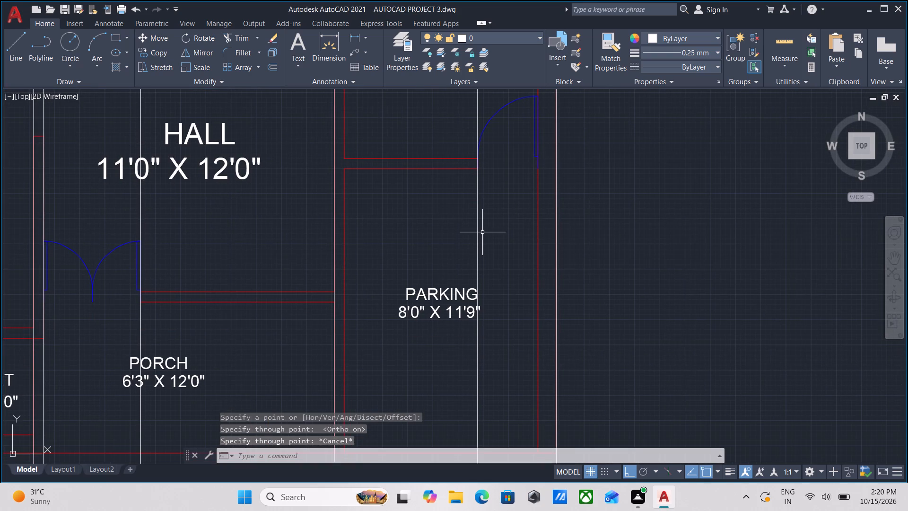
key(x)
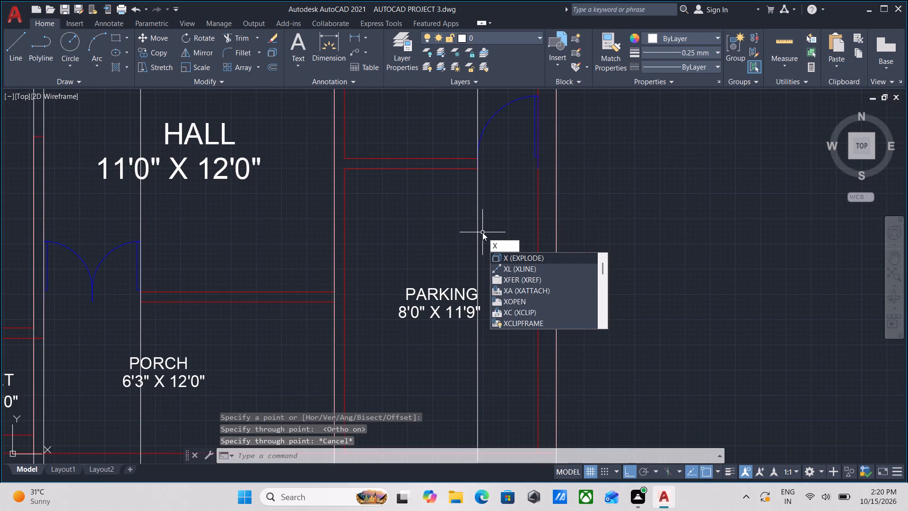
key(l)
key(Return)
scroll(539, 159, up, 2)
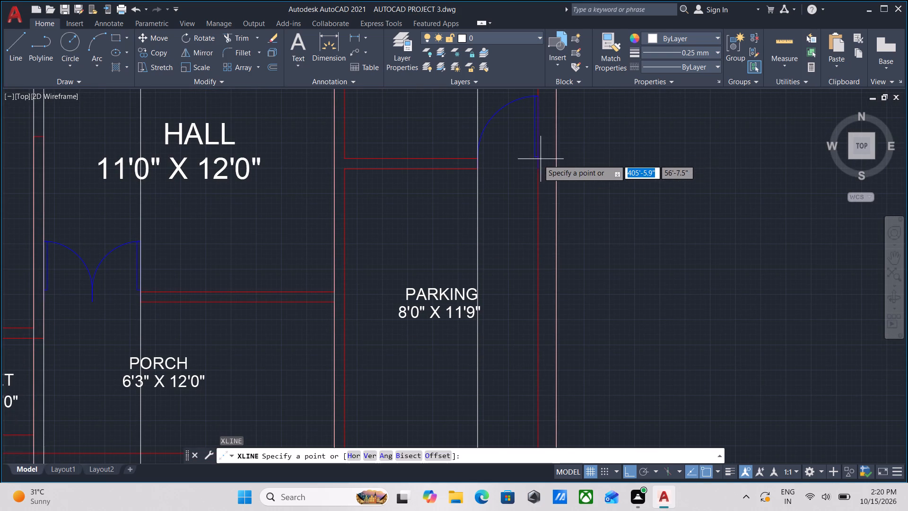
click(539, 179)
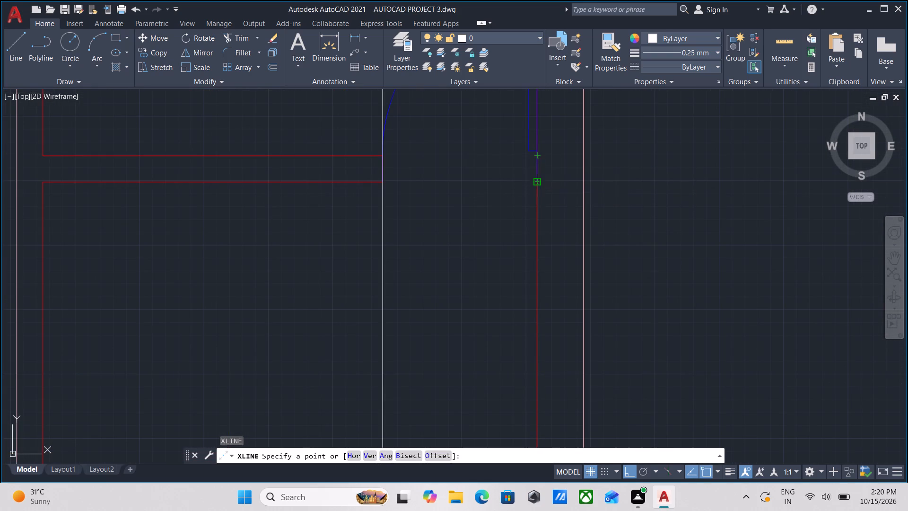
scroll(542, 338, down, 1)
middle_drag(542, 338, 527, 217)
scroll(527, 200, down, 3)
scroll(523, 246, down, 2)
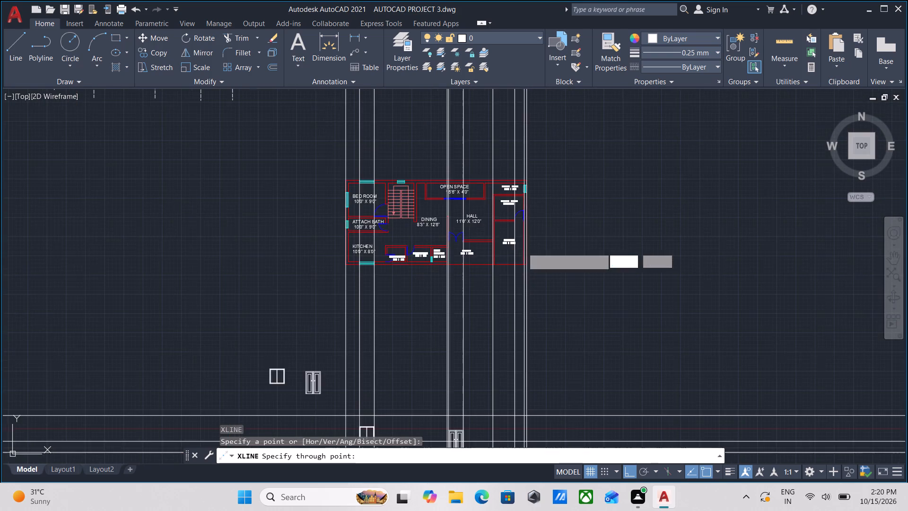
middle_drag(523, 248, 527, 217)
scroll(529, 266, up, 3)
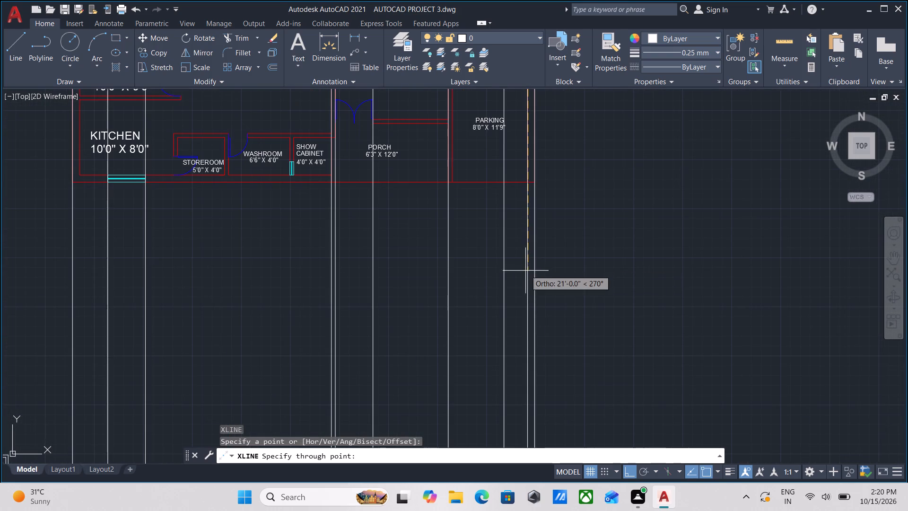
scroll(525, 271, up, 1)
click(521, 287)
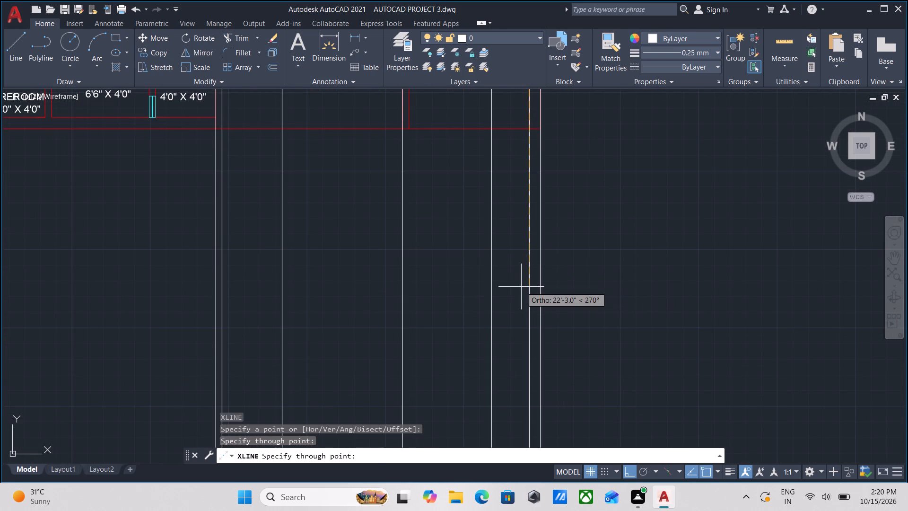
key(Escape)
Examine the store room door's projection lines from the plan down to the elevation's level lines.
scroll(521, 287, down, 2)
middle_drag(517, 299, 498, 349)
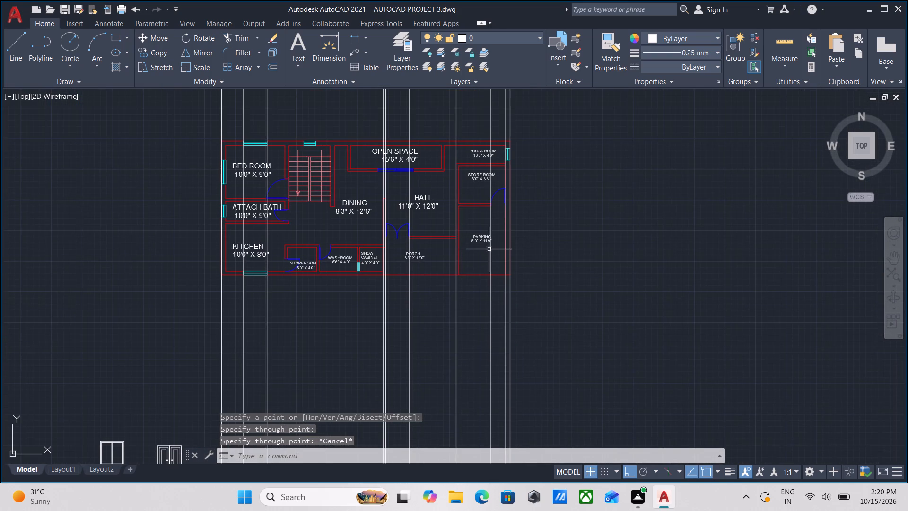
scroll(487, 209, up, 2)
scroll(510, 249, down, 2)
middle_drag(510, 247, 511, 124)
scroll(547, 230, down, 1)
middle_drag(547, 230, 546, 229)
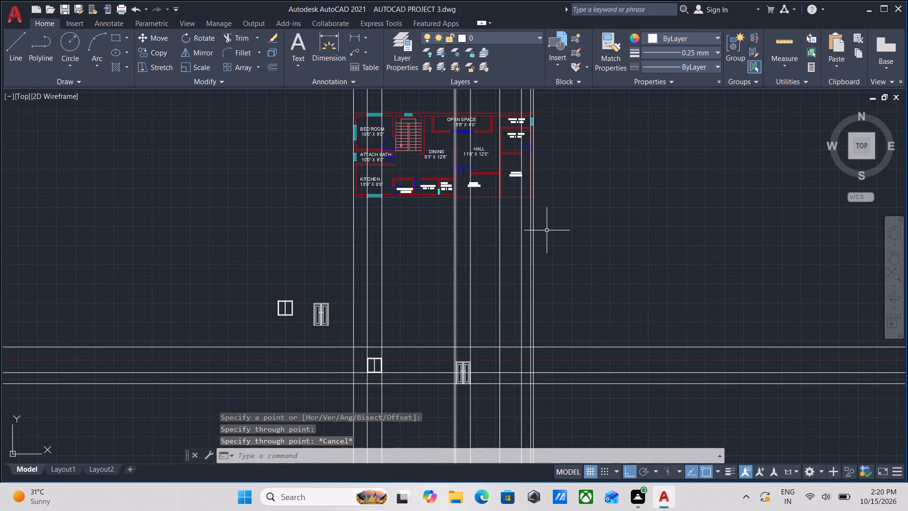
middle_drag(546, 229, 533, 189)
scroll(524, 286, up, 2)
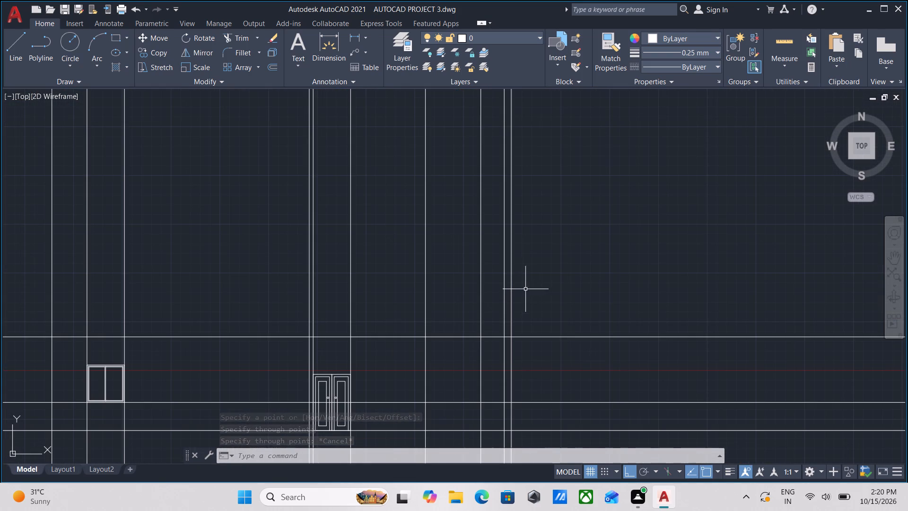
Examine the projection lines from the plan's parking and store room down to the elevation's level lines and placed door and window.
scroll(540, 285, down, 1)
middle_drag(541, 283, 547, 243)
scroll(405, 329, up, 2)
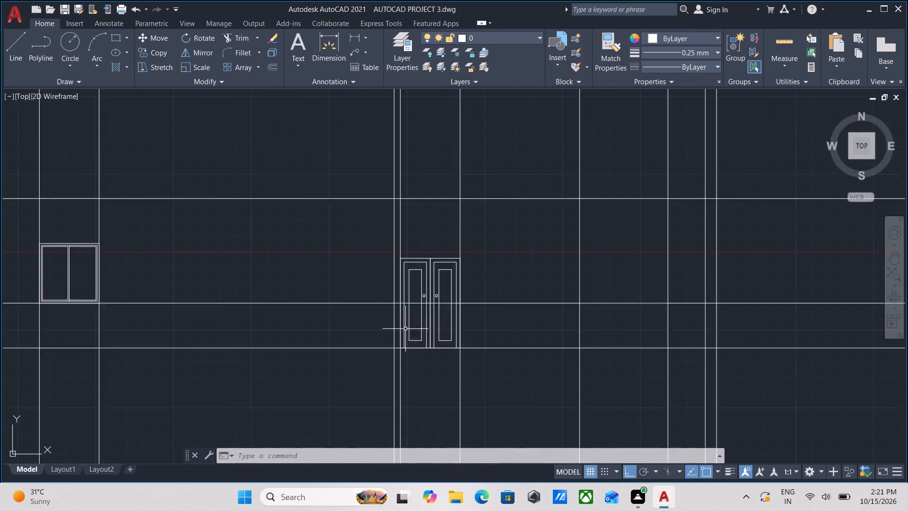
scroll(405, 329, up, 1)
scroll(415, 326, down, 2)
middle_drag(415, 326, 400, 347)
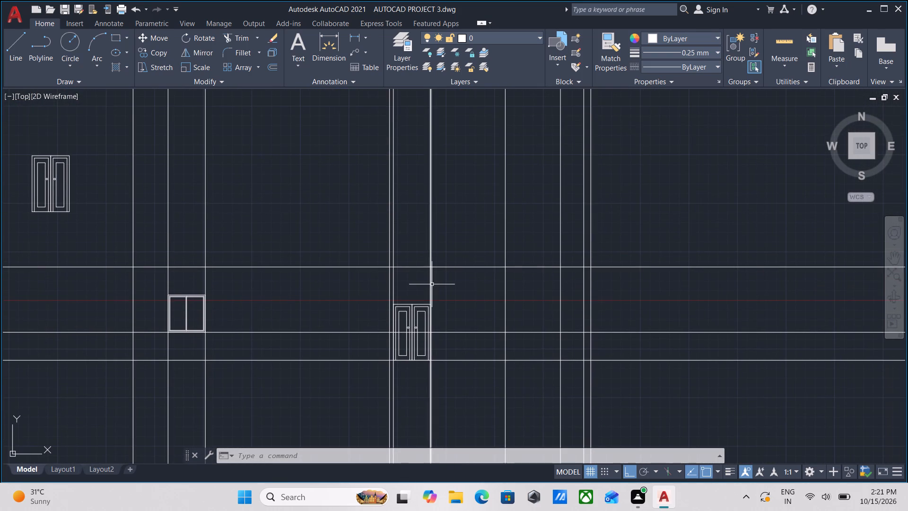
middle_drag(432, 284, 410, 335)
scroll(414, 263, down, 1)
middle_drag(414, 262, 406, 296)
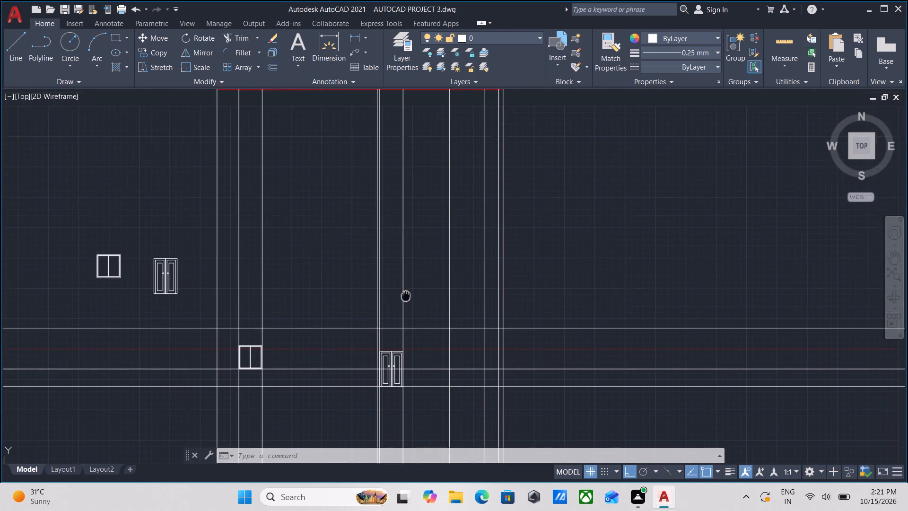
scroll(419, 275, down, 1)
middle_drag(419, 275, 413, 324)
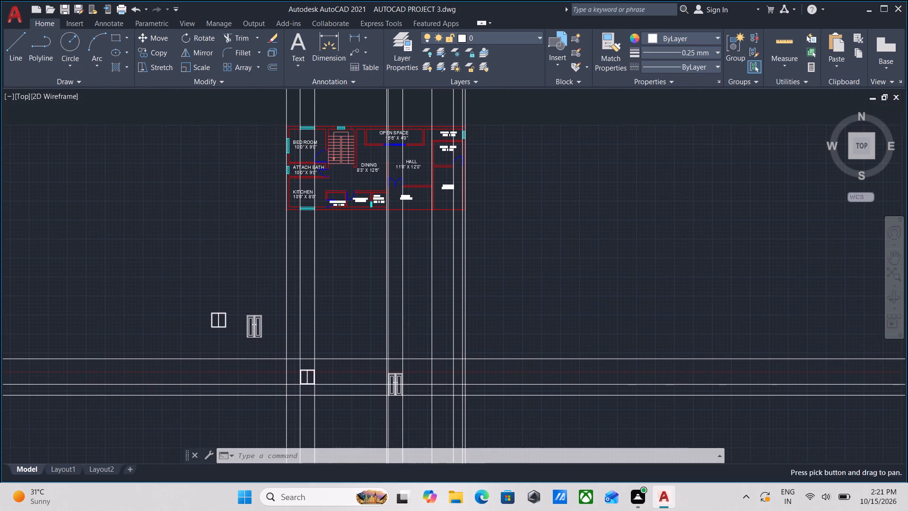
middle_drag(413, 287, 413, 307)
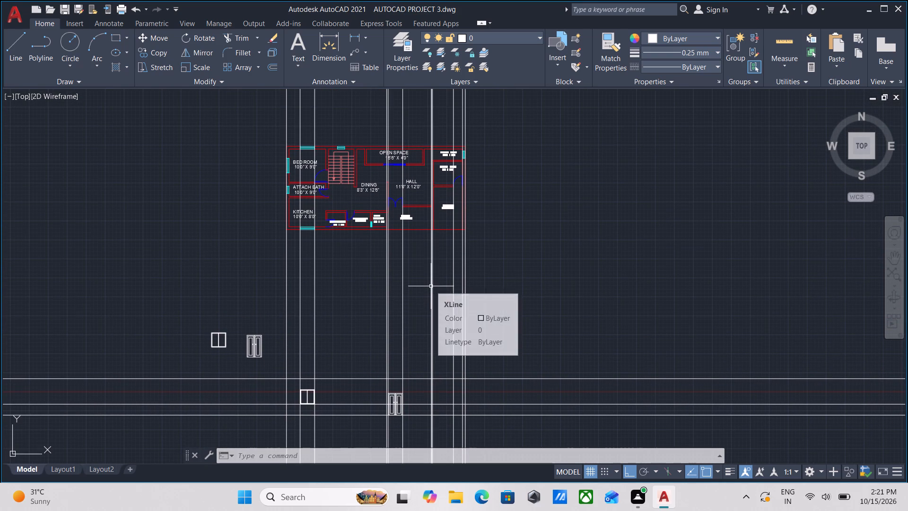
scroll(411, 323, up, 1)
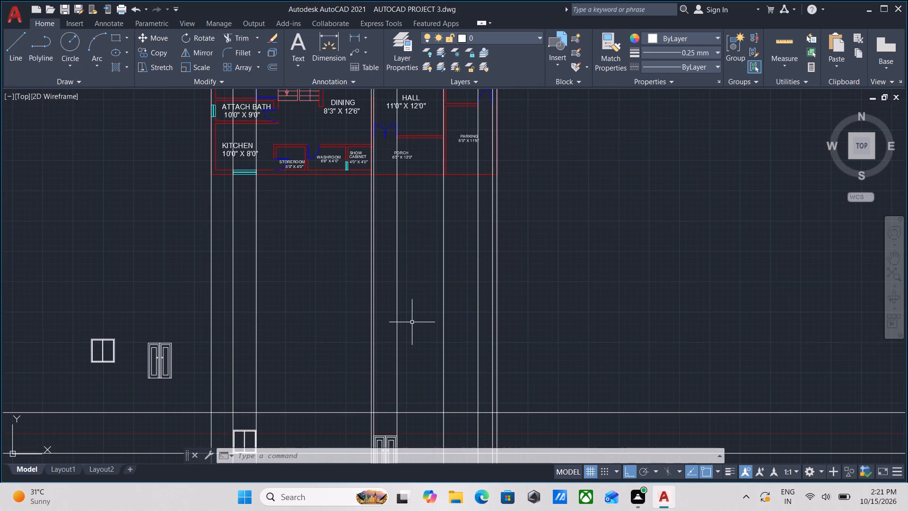
scroll(414, 318, down, 1)
middle_drag(414, 318, 406, 337)
scroll(415, 276, up, 1)
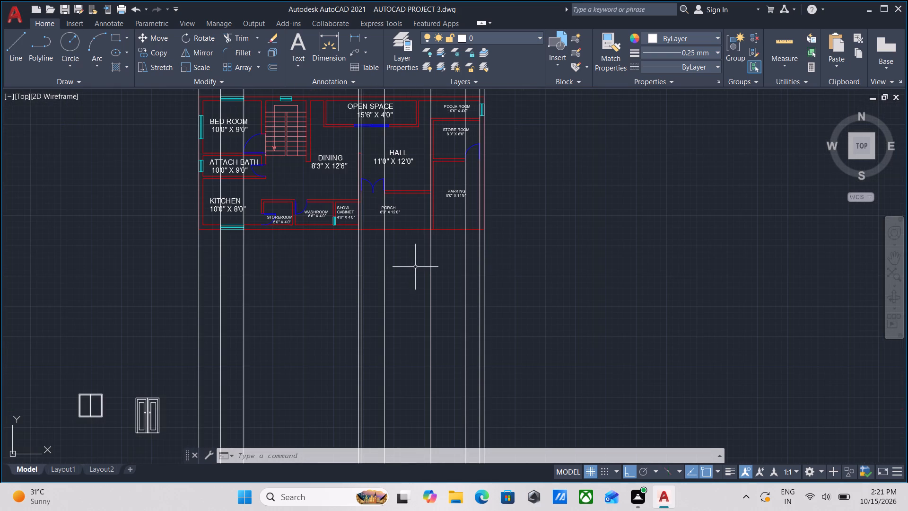
scroll(422, 262, down, 1)
middle_drag(422, 262, 423, 216)
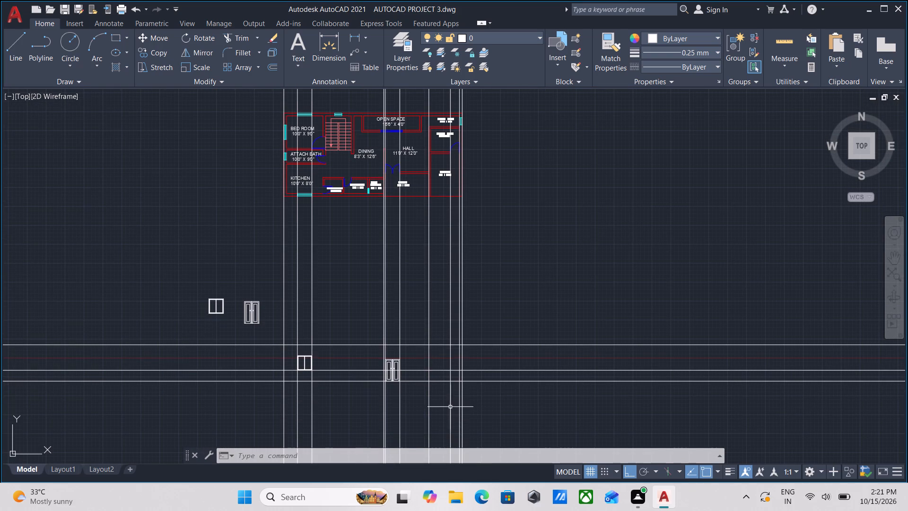
scroll(451, 404, up, 1)
scroll(360, 351, up, 2)
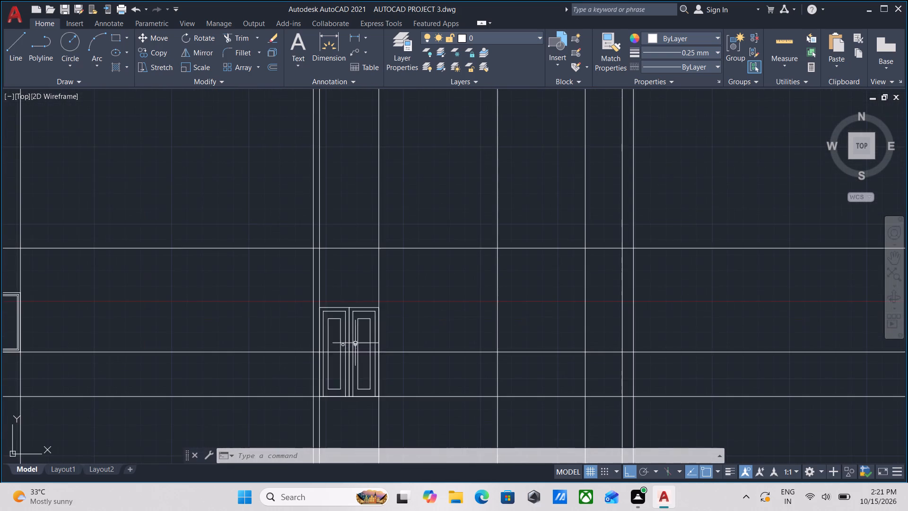
scroll(349, 325, down, 2)
middle_drag(349, 325, 475, 340)
scroll(249, 231, up, 2)
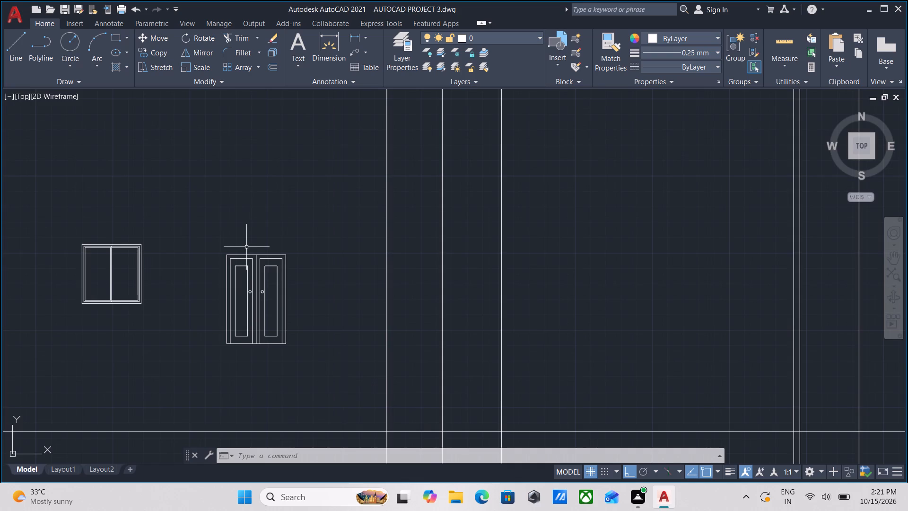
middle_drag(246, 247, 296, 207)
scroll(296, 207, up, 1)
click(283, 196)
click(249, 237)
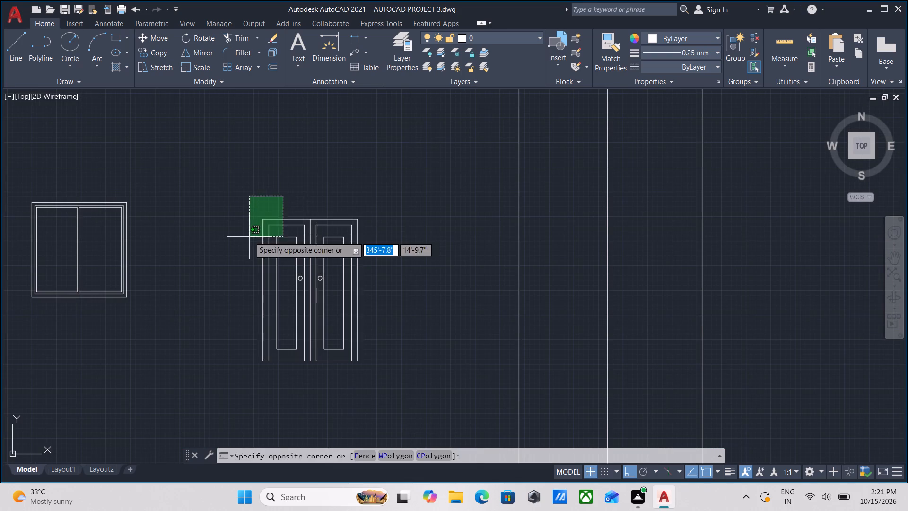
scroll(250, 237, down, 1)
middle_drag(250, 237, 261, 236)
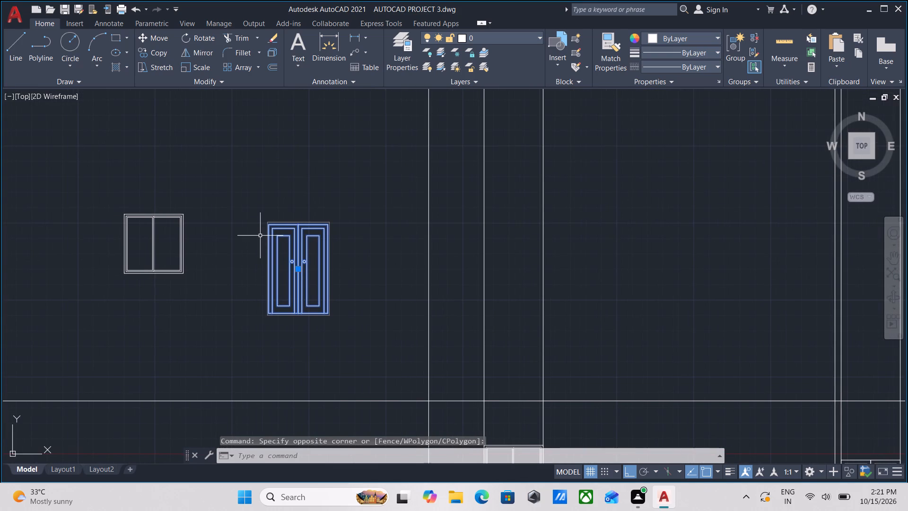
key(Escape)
Insert the imperial Door Elevation block from the architectural tool palette in the empty area beside the elevation's outermost projection line.
key(t)
key(p)
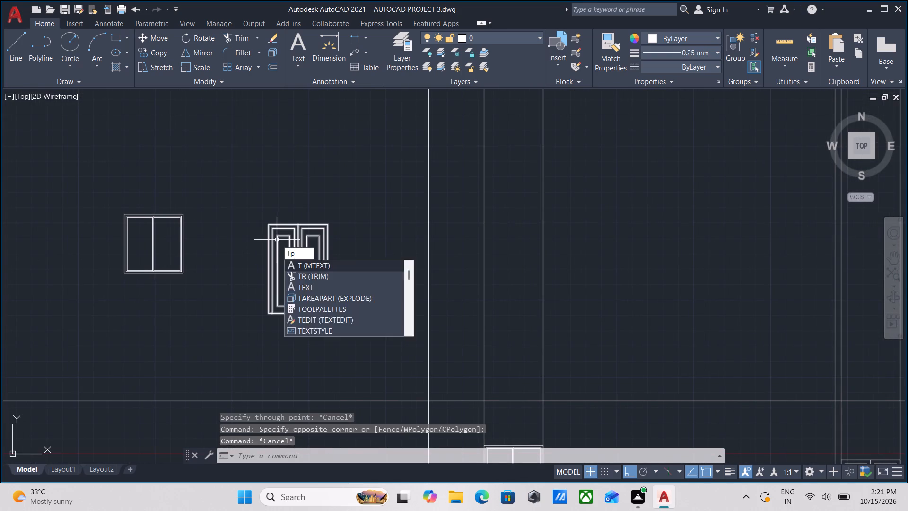
key(Return)
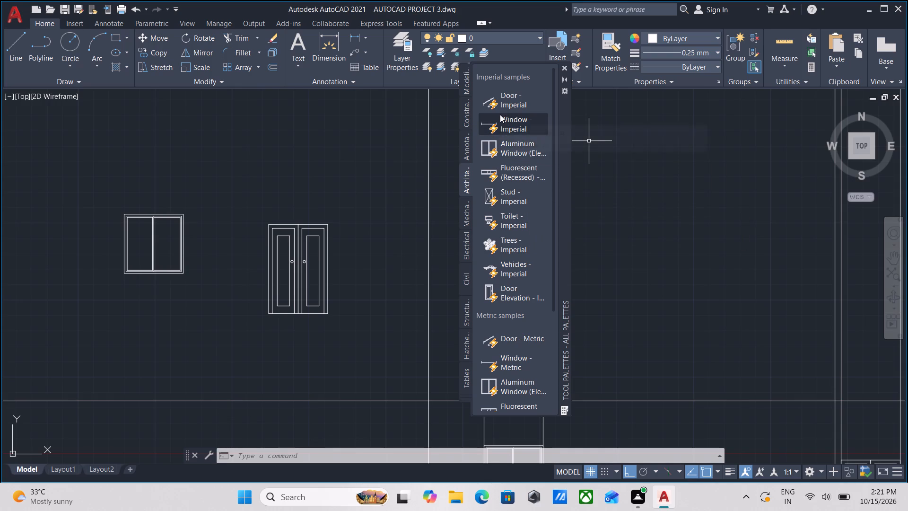
click(504, 295)
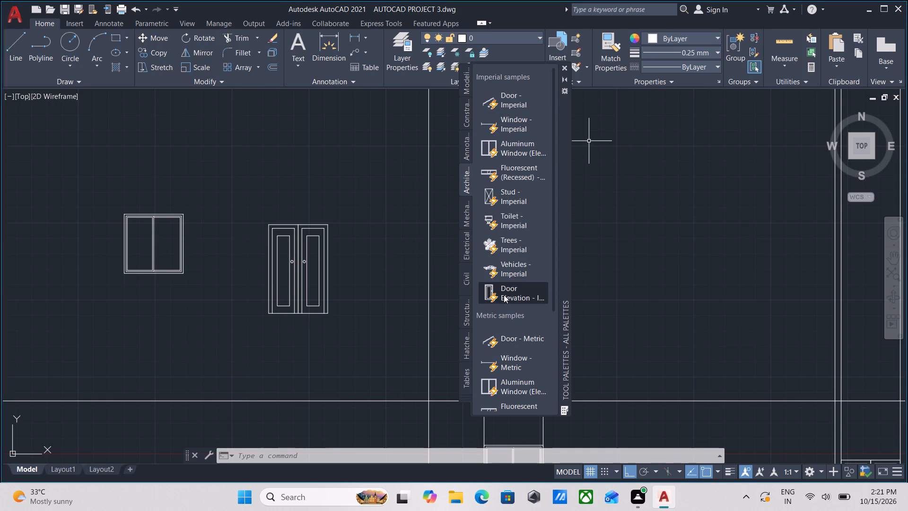
click(504, 295)
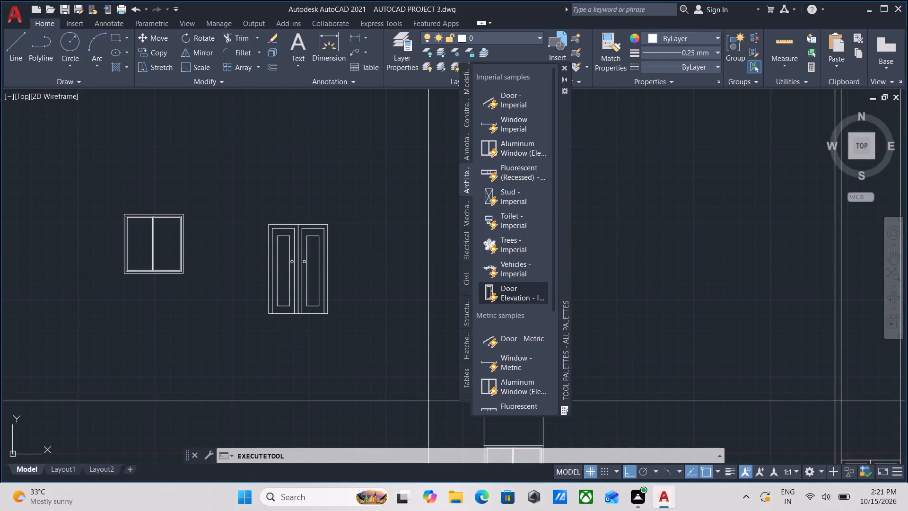
scroll(272, 345, down, 1)
scroll(337, 293, down, 1)
middle_drag(336, 302, 351, 262)
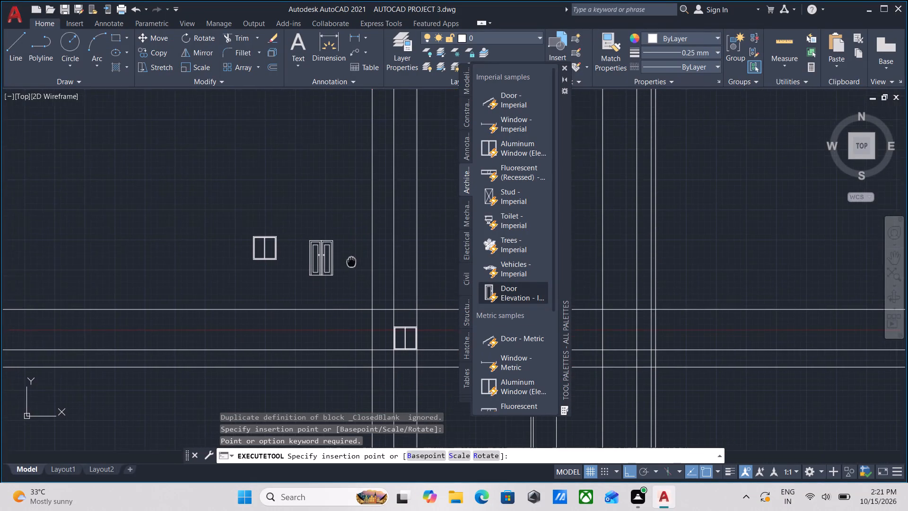
middle_drag(697, 253, 633, 266)
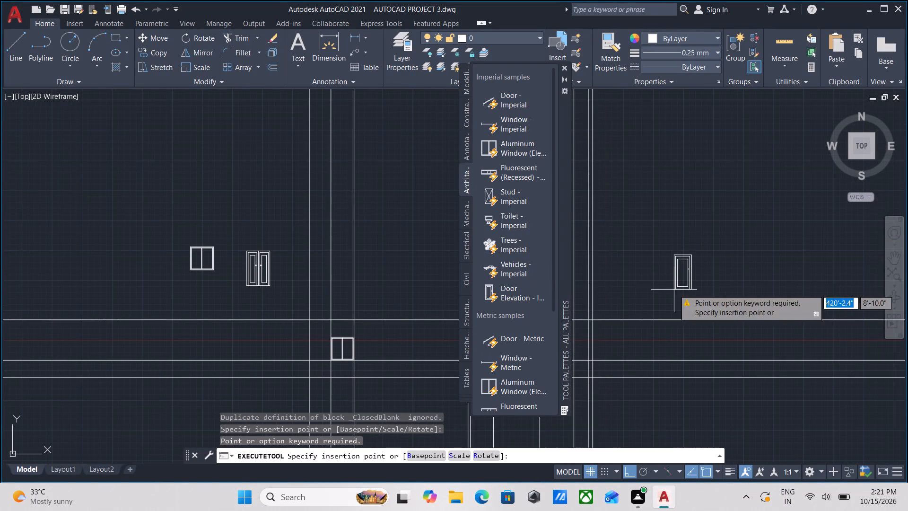
click(674, 290)
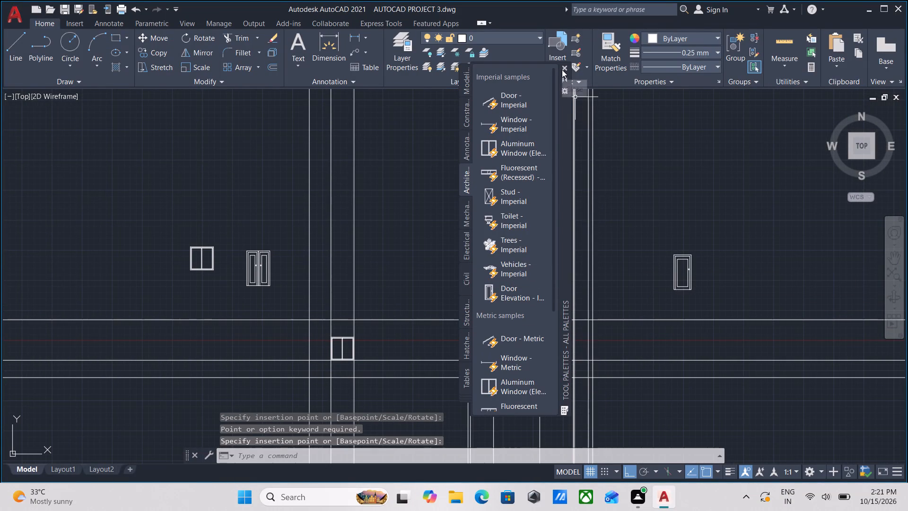
click(562, 70)
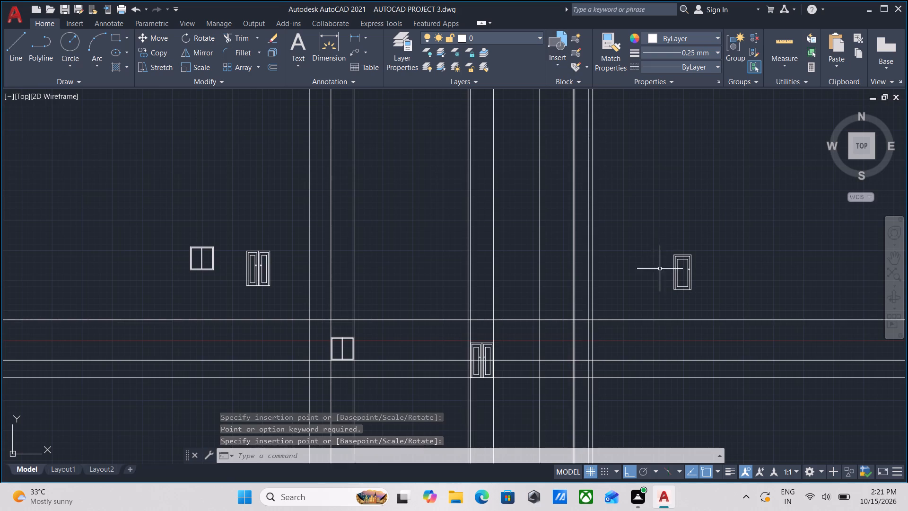
Narrow the newly inserted single-door elevation block to about two-thirds of its width using its width grip.
scroll(677, 310, up, 3)
middle_drag(682, 286, 608, 342)
drag(652, 314, 646, 301)
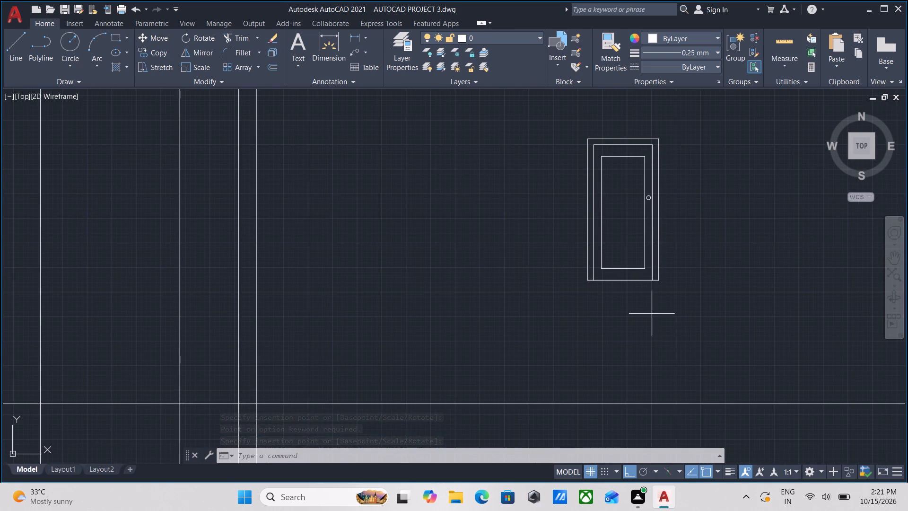
click(598, 232)
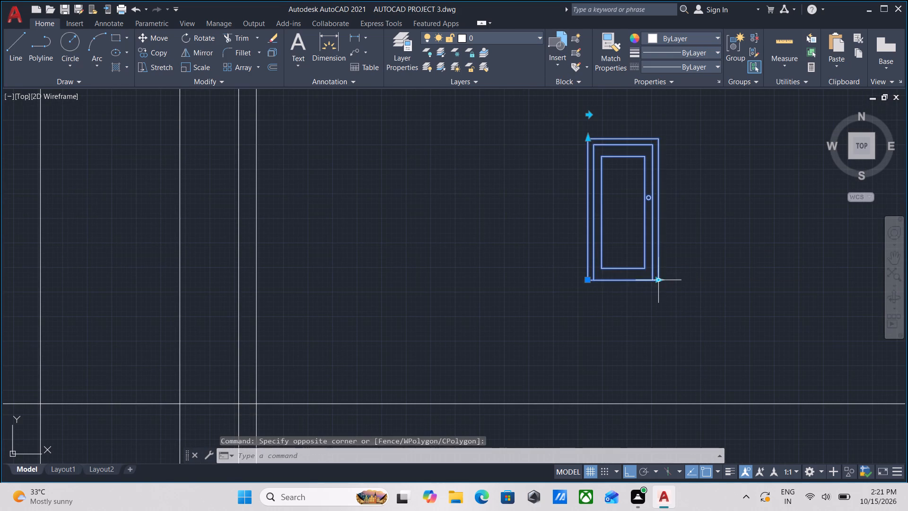
click(659, 278)
click(628, 282)
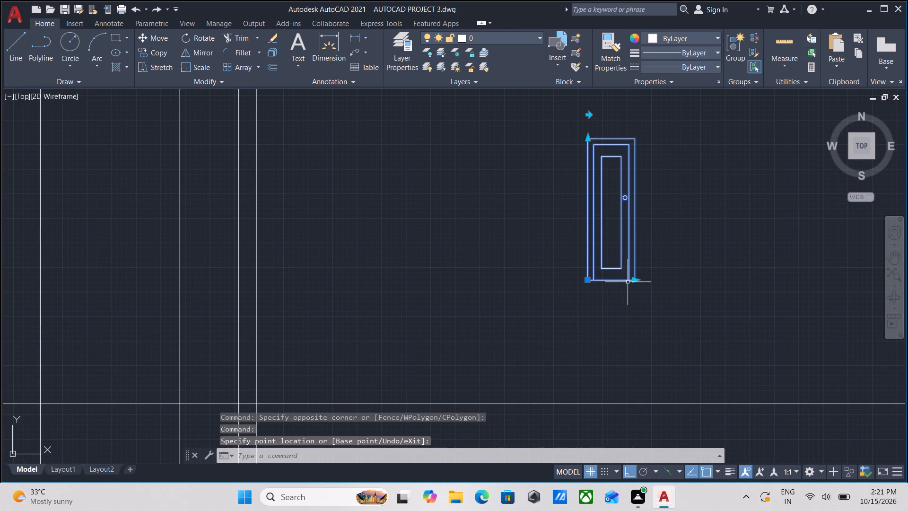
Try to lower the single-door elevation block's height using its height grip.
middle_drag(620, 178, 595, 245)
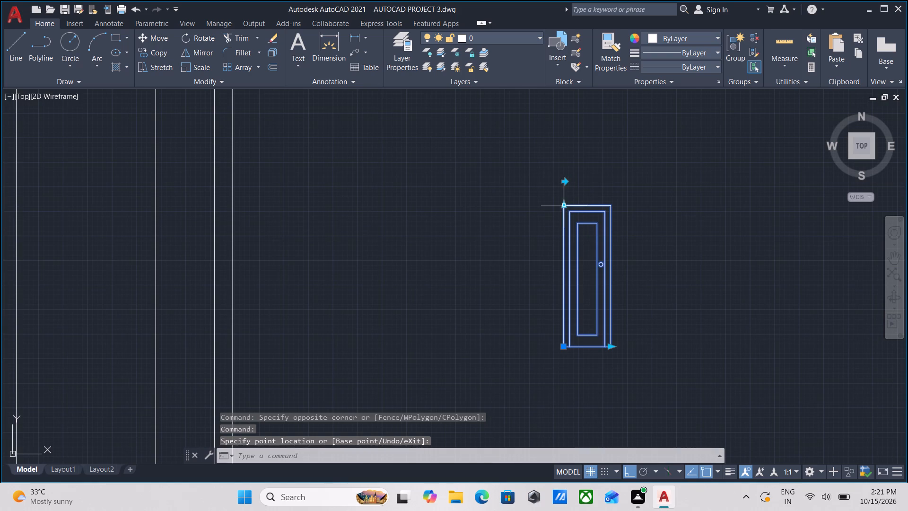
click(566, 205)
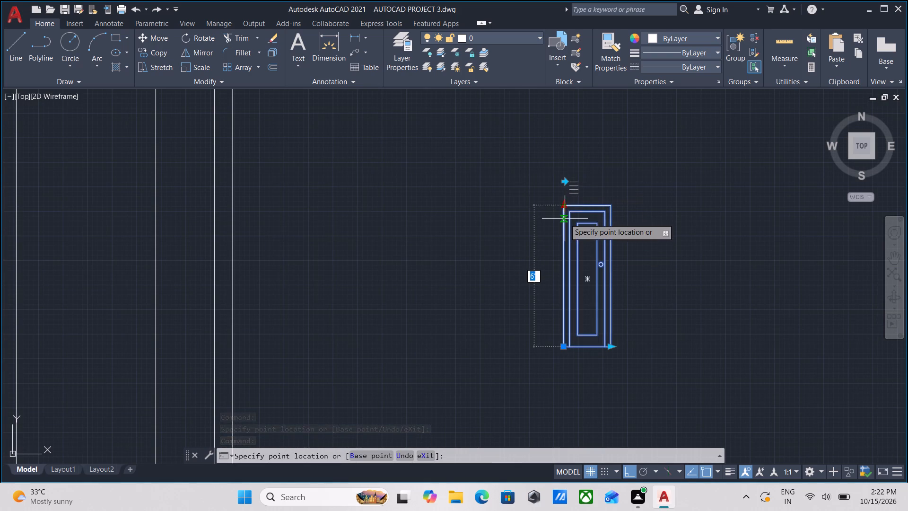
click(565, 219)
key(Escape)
Copy the narrowed single-door block from its lower corner onto the sill line, where it meets the store room door's first projection line.
middle_drag(609, 341, 608, 321)
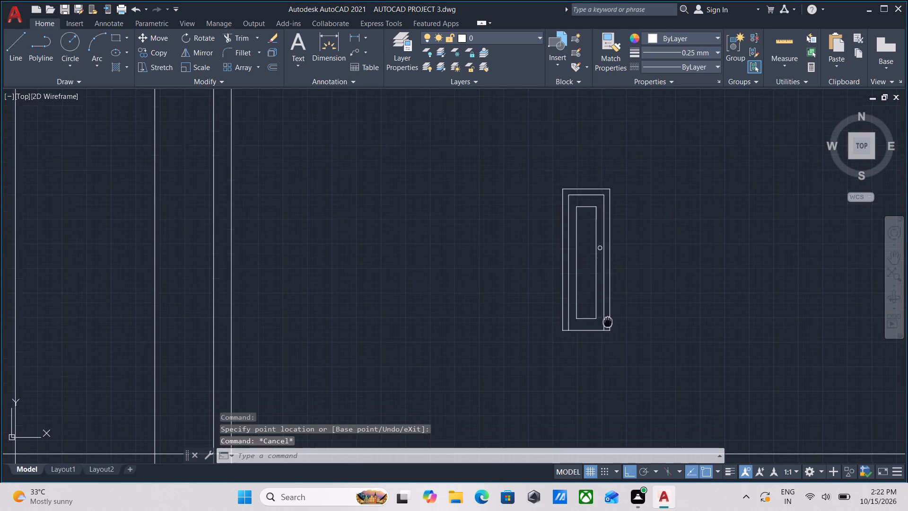
scroll(618, 346, down, 1)
drag(620, 355, 619, 350)
click(599, 311)
scroll(599, 311, down, 1)
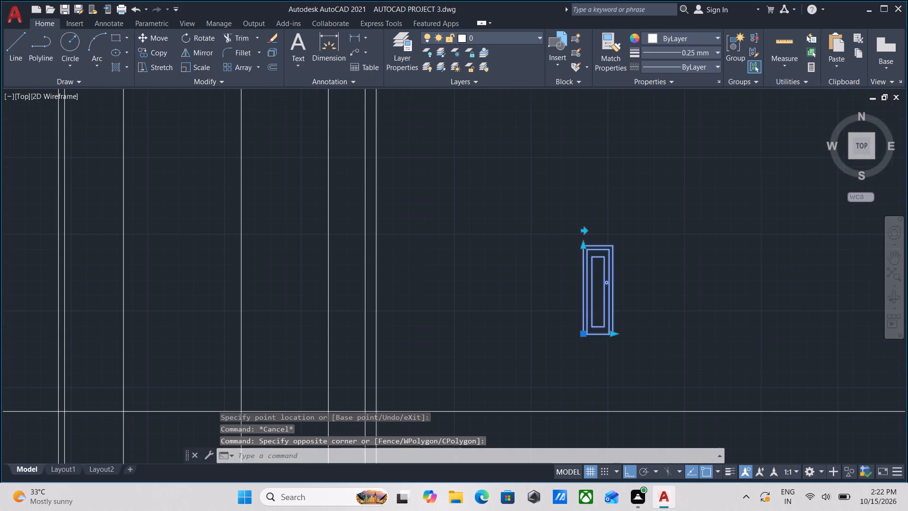
middle_drag(599, 311, 599, 334)
text(co)
key(Return)
scroll(587, 353, up, 2)
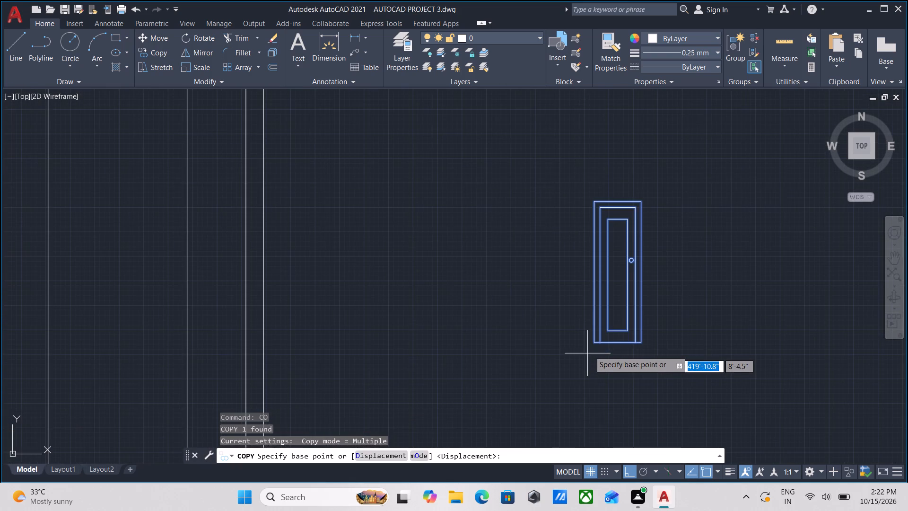
scroll(594, 347, up, 2)
click(595, 334)
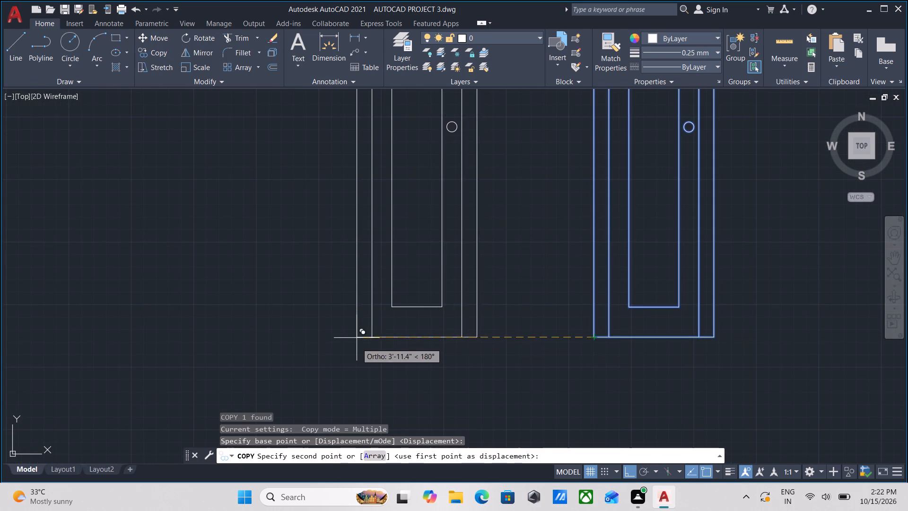
scroll(369, 352, down, 1)
middle_drag(370, 352, 377, 353)
key(F8)
scroll(384, 350, down, 2)
middle_drag(384, 351, 557, 221)
middle_drag(459, 306, 520, 220)
scroll(525, 276, down, 3)
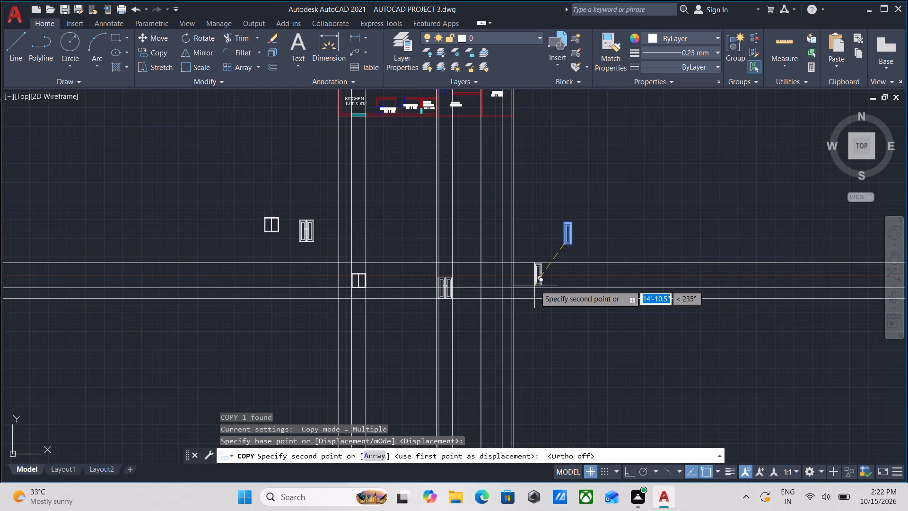
scroll(535, 285, down, 1)
scroll(529, 292, up, 3)
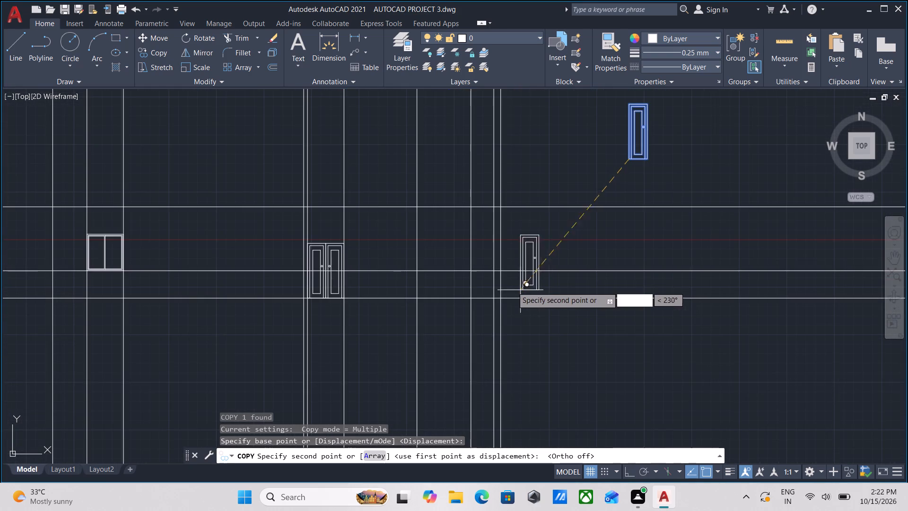
scroll(506, 282, down, 2)
middle_drag(506, 282, 506, 343)
scroll(503, 345, up, 3)
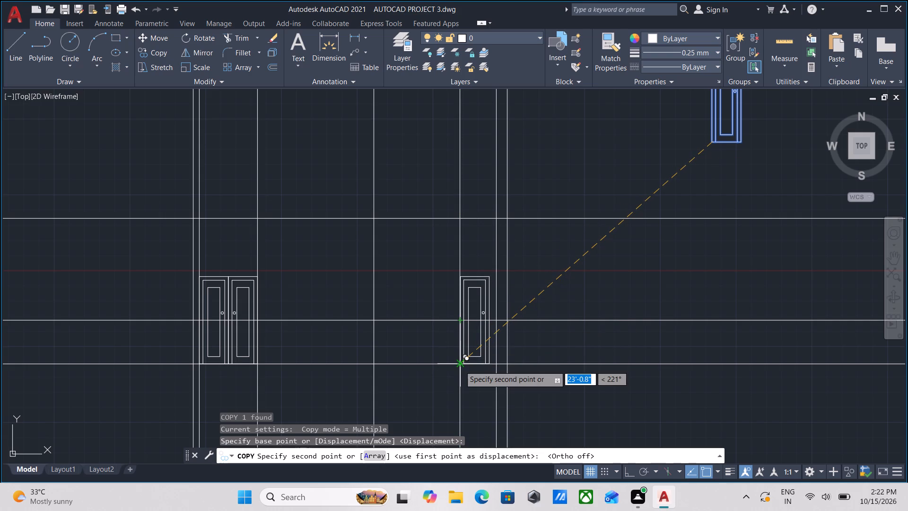
scroll(463, 363, up, 2)
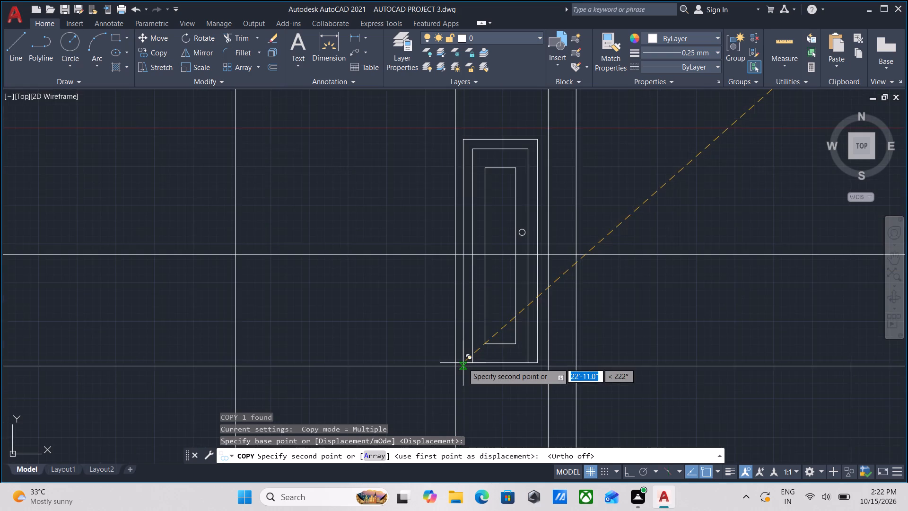
scroll(463, 362, down, 6)
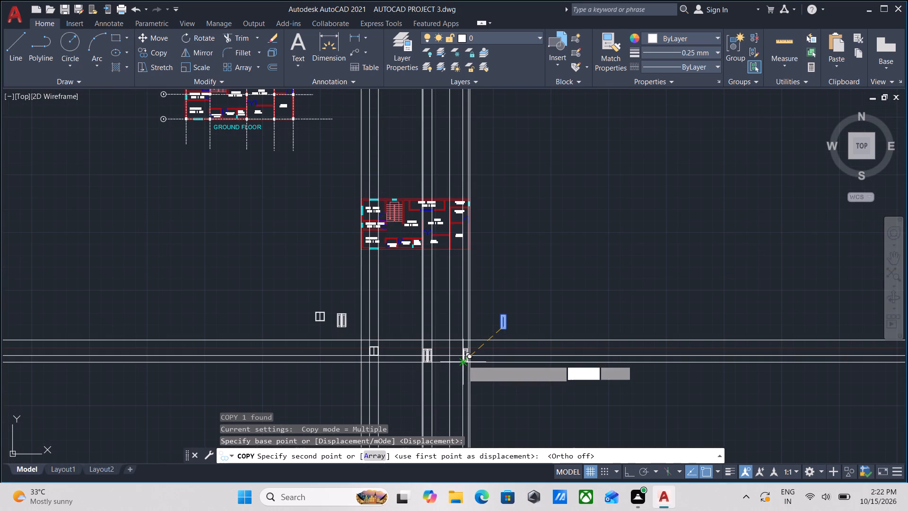
scroll(463, 353, up, 6)
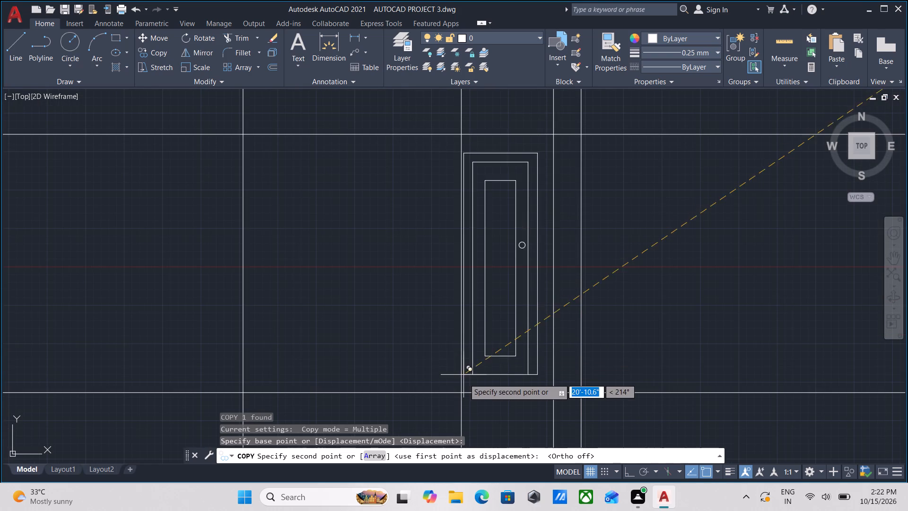
click(463, 392)
scroll(487, 309, down, 2)
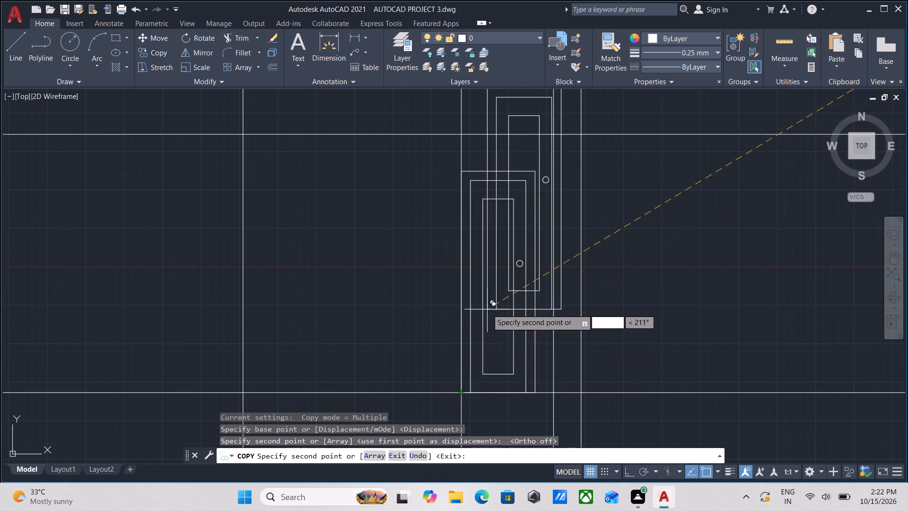
middle_drag(483, 318, 451, 419)
scroll(451, 419, down, 1)
scroll(499, 311, down, 2)
middle_drag(494, 323, 500, 282)
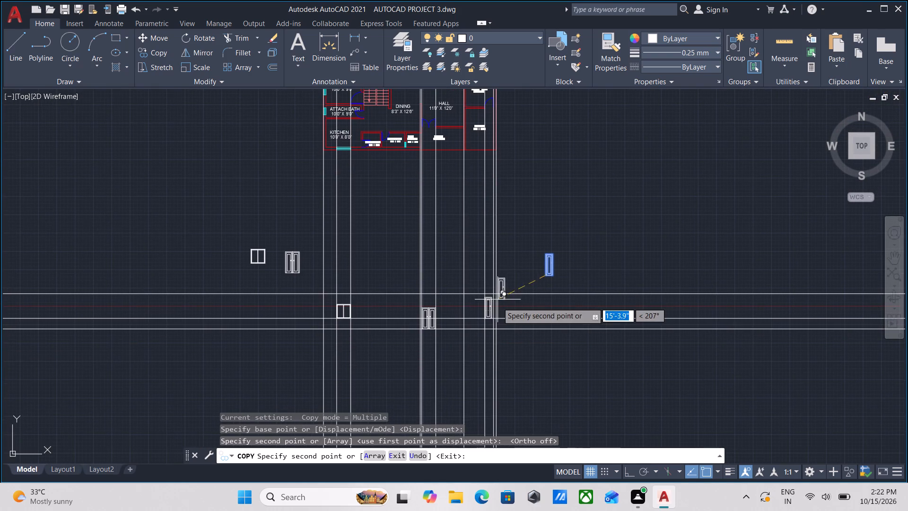
key(Escape)
Widen the copied single-door block with its width grip so it reaches the store room door's second projection line.
scroll(495, 307, up, 7)
click(471, 274)
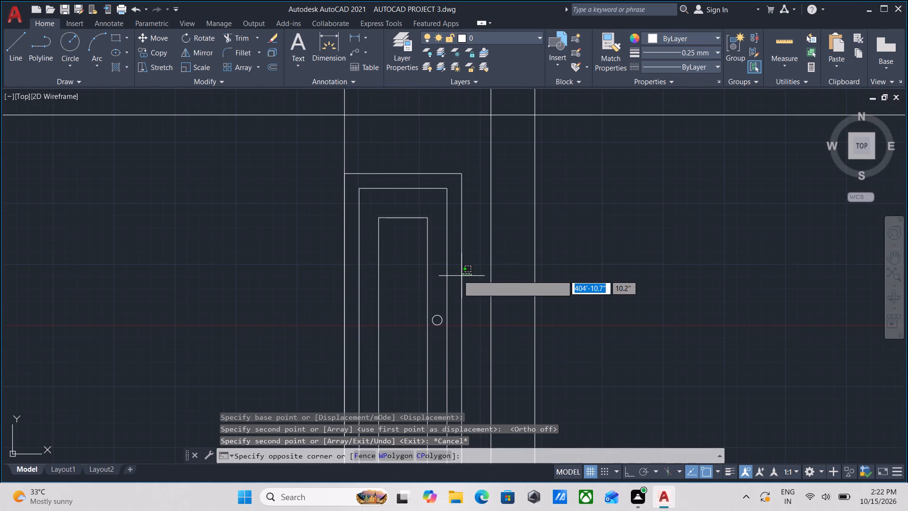
click(454, 274)
scroll(454, 274, down, 1)
middle_drag(454, 274, 462, 194)
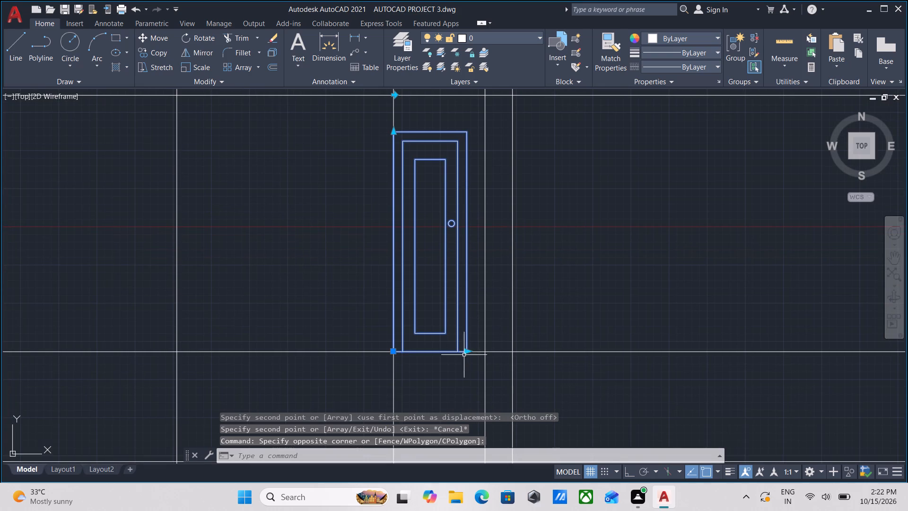
double_click(466, 352)
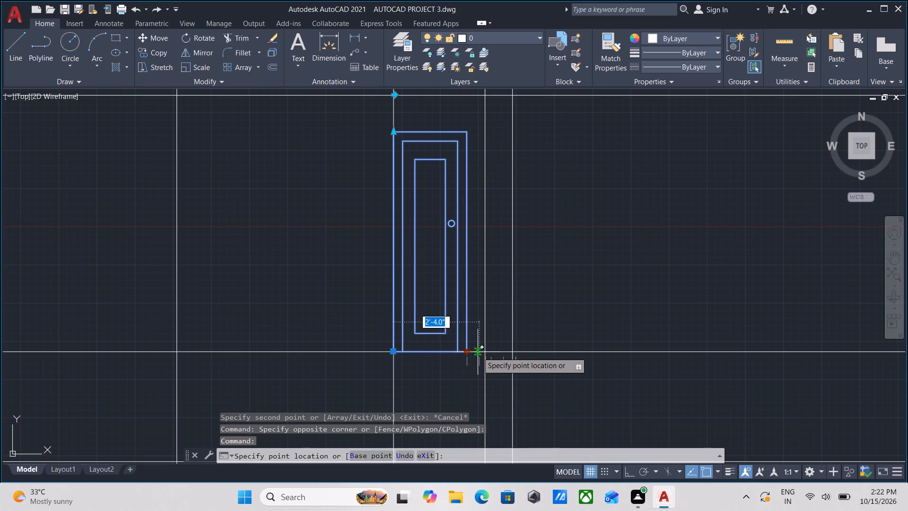
click(485, 352)
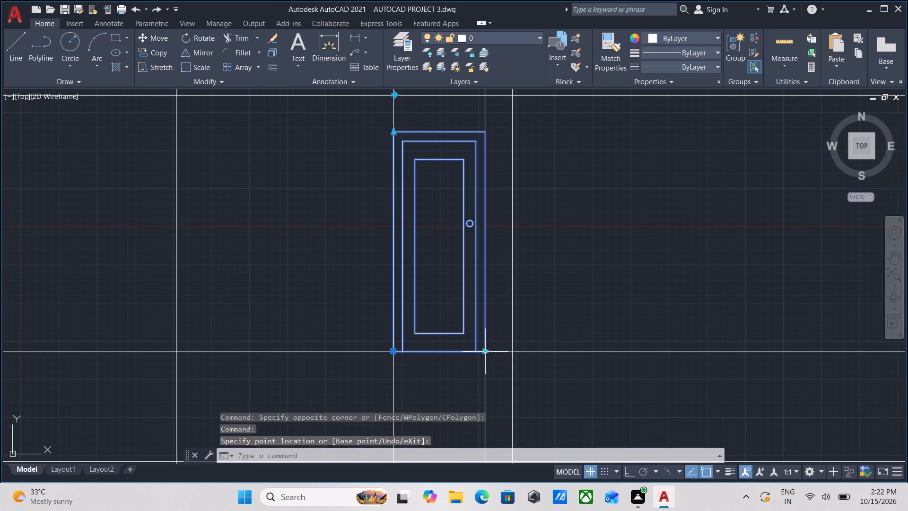
scroll(500, 299, down, 2)
key(Escape)
Move the widened single door straight down from the sill line onto the elevation's lowest level line.
scroll(496, 301, down, 2)
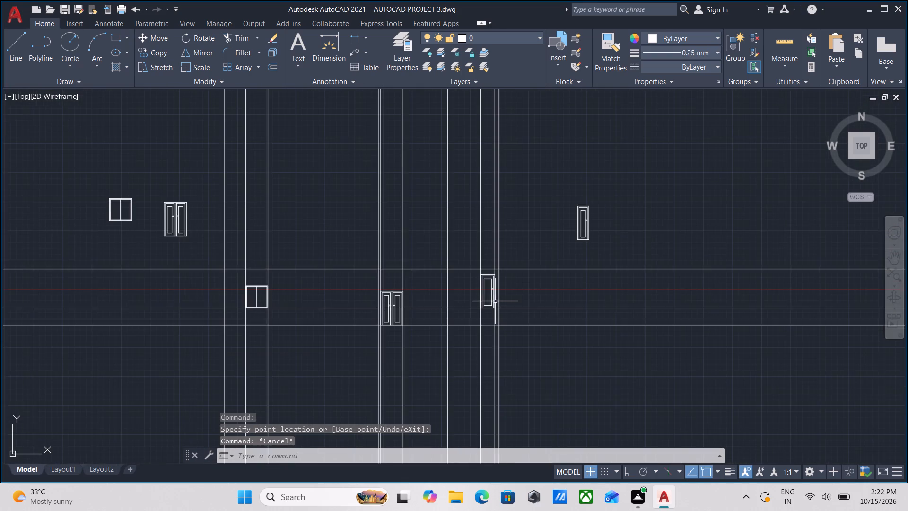
scroll(485, 302, up, 6)
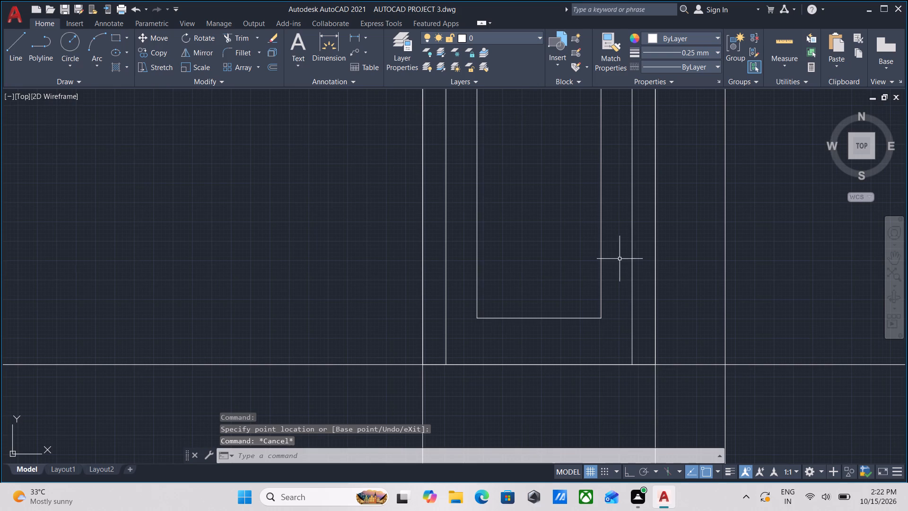
click(596, 326)
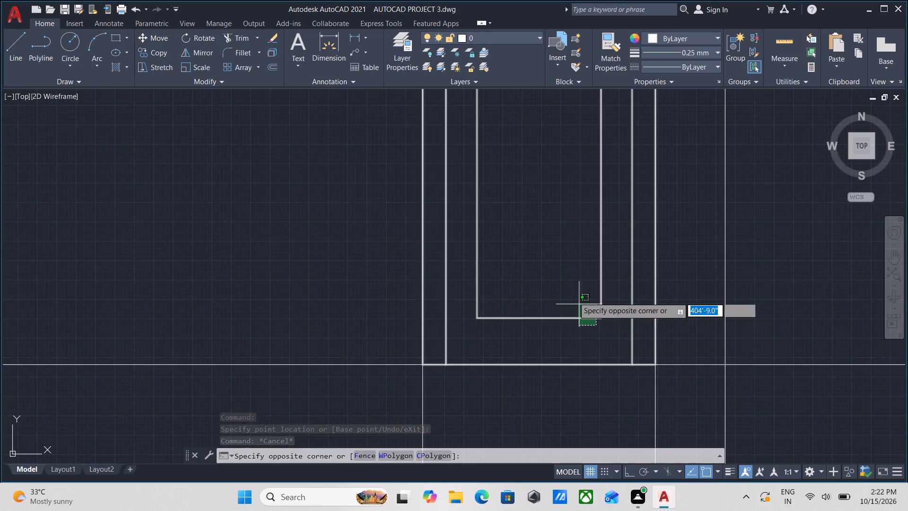
click(571, 294)
scroll(517, 315, down, 1)
middle_drag(518, 318, 532, 351)
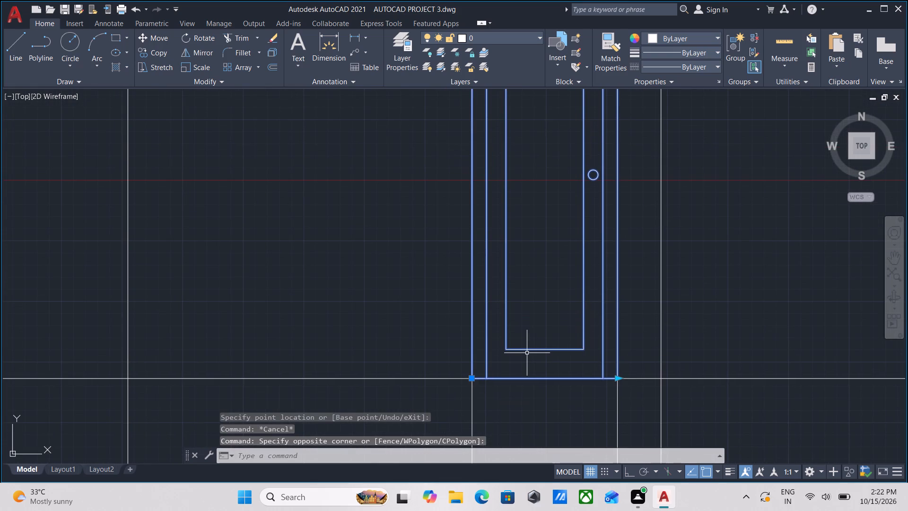
key(m)
key(Return)
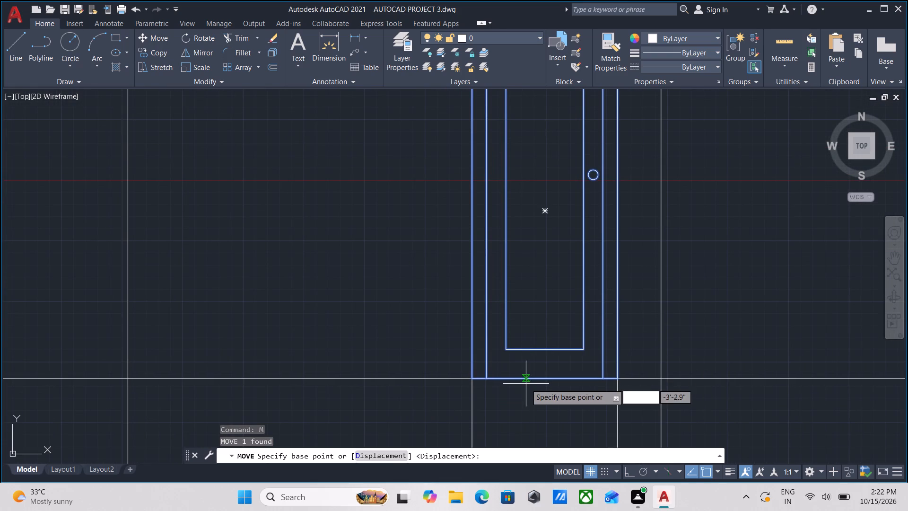
click(547, 379)
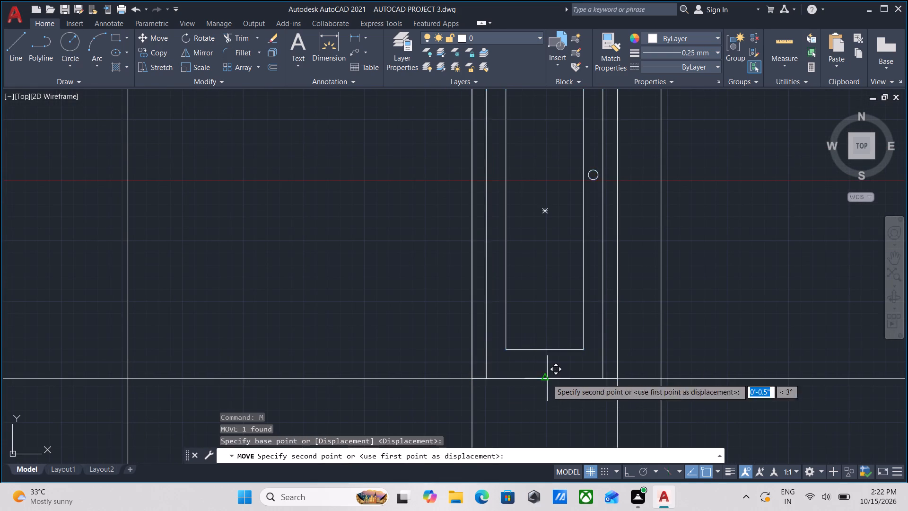
middle_drag(549, 383, 548, 198)
scroll(550, 243, down, 2)
middle_drag(550, 243, 550, 216)
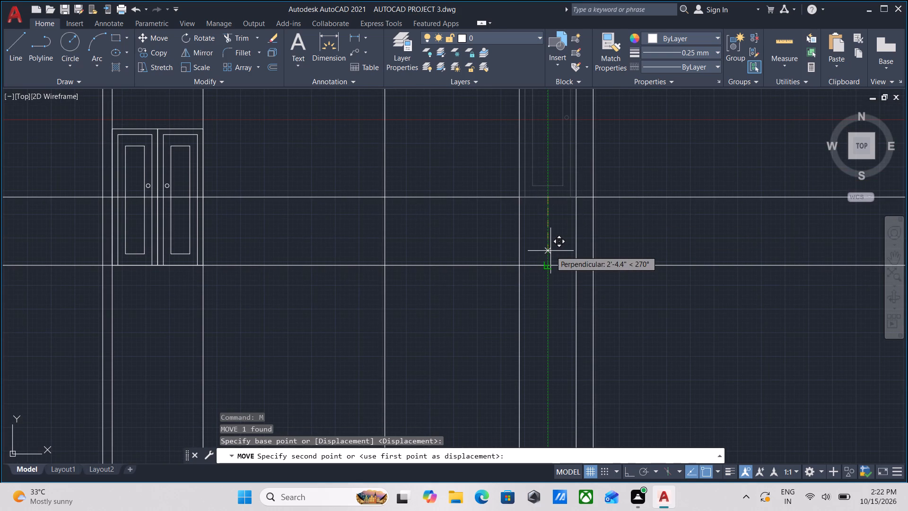
key(F8)
scroll(550, 250, up, 3)
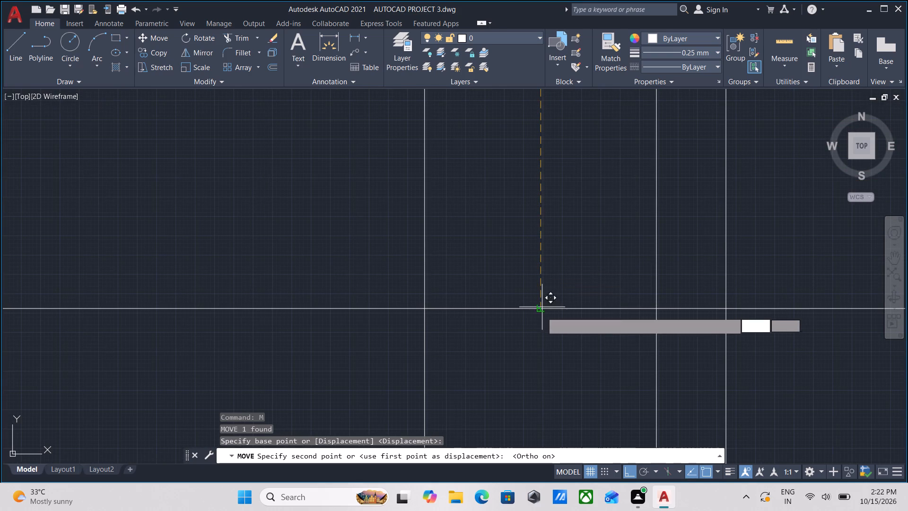
click(541, 306)
Examine the placed window and doors along the elevation's level lines against the projection lines and rooms of the plan above.
scroll(541, 306, down, 3)
middle_drag(541, 306, 532, 363)
scroll(500, 347, down, 1)
middle_drag(499, 347, 528, 389)
scroll(506, 317, down, 1)
middle_drag(506, 320, 507, 365)
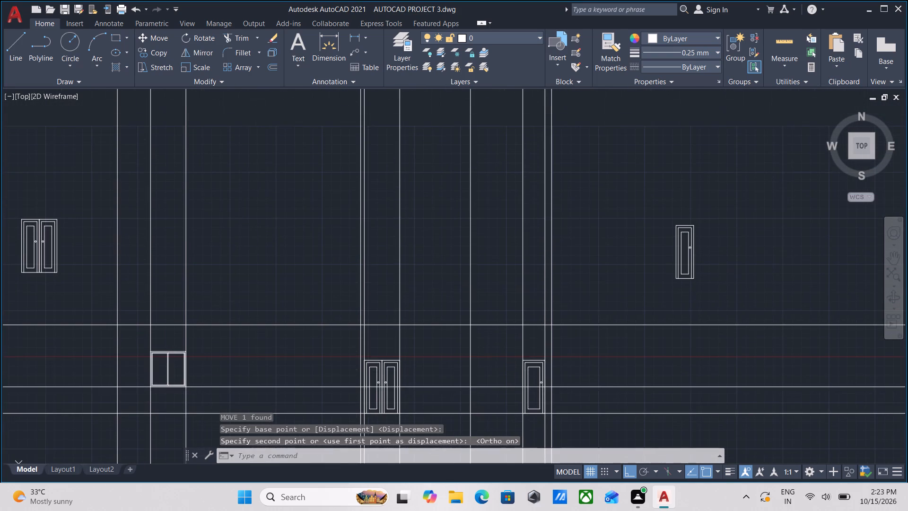
middle_drag(495, 354, 497, 388)
scroll(482, 330, down, 1)
middle_drag(482, 330, 481, 344)
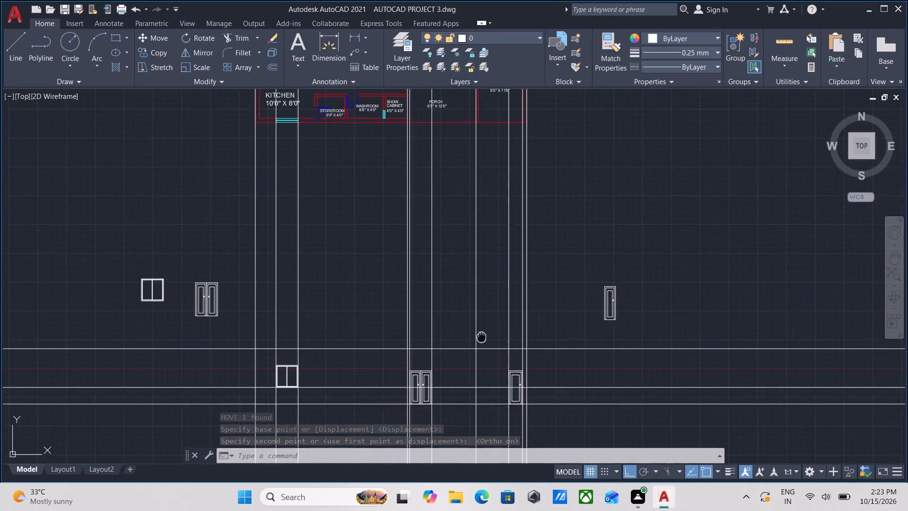
middle_drag(481, 344, 469, 338)
scroll(474, 314, down, 1)
middle_drag(474, 314, 465, 331)
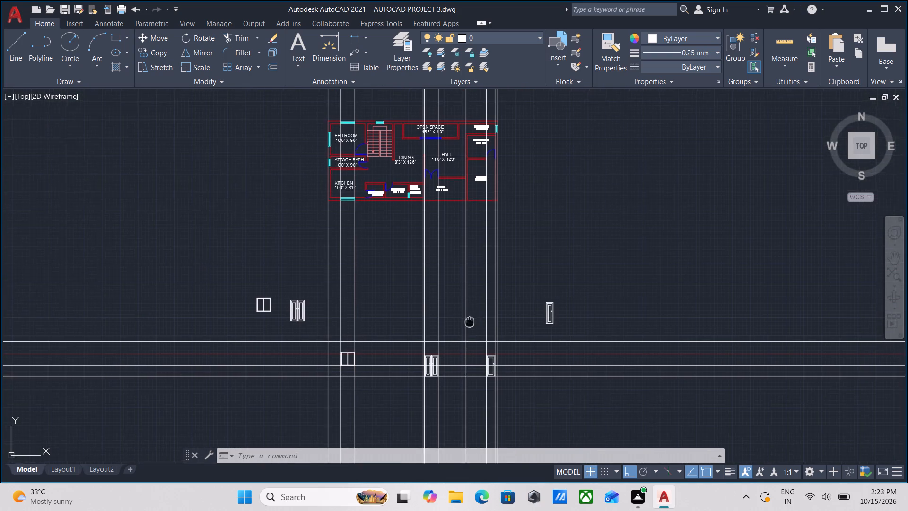
middle_drag(465, 331, 464, 333)
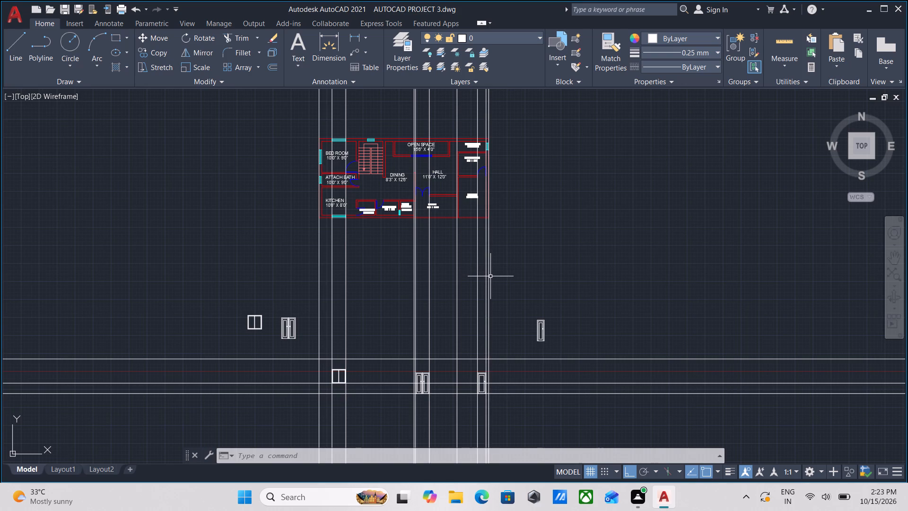
middle_drag(459, 282, 461, 278)
middle_drag(461, 278, 486, 218)
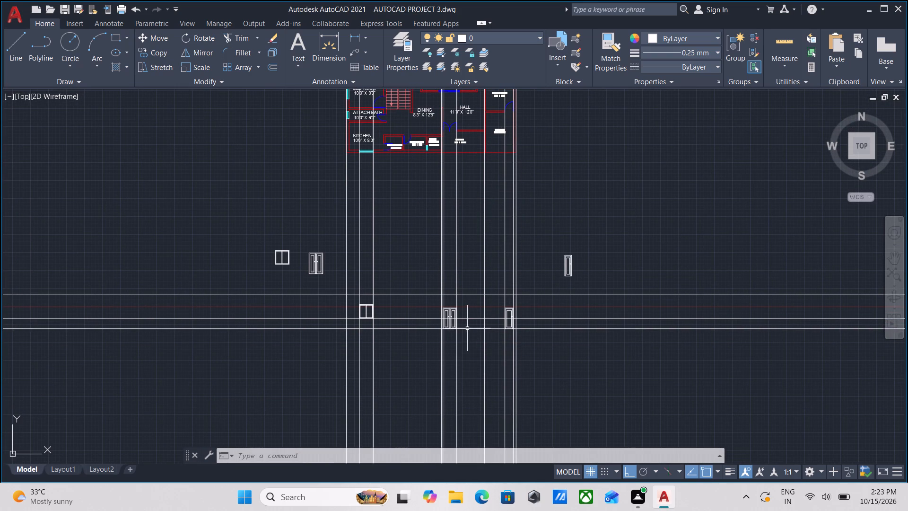
middle_drag(521, 297, 511, 322)
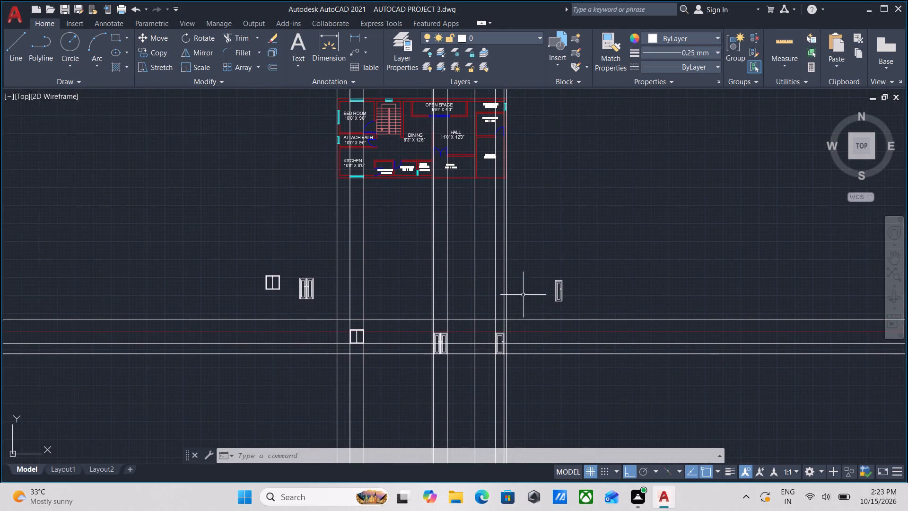
middle_drag(523, 295, 516, 337)
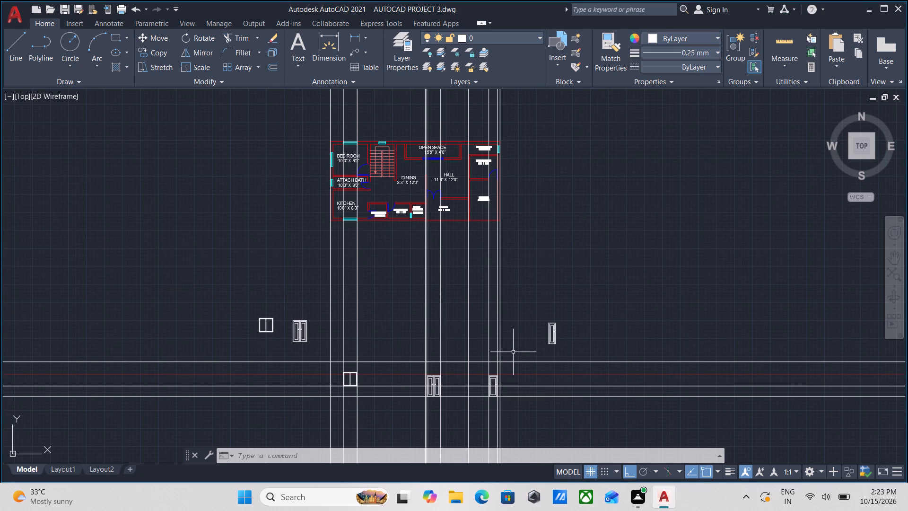
middle_drag(514, 336, 508, 355)
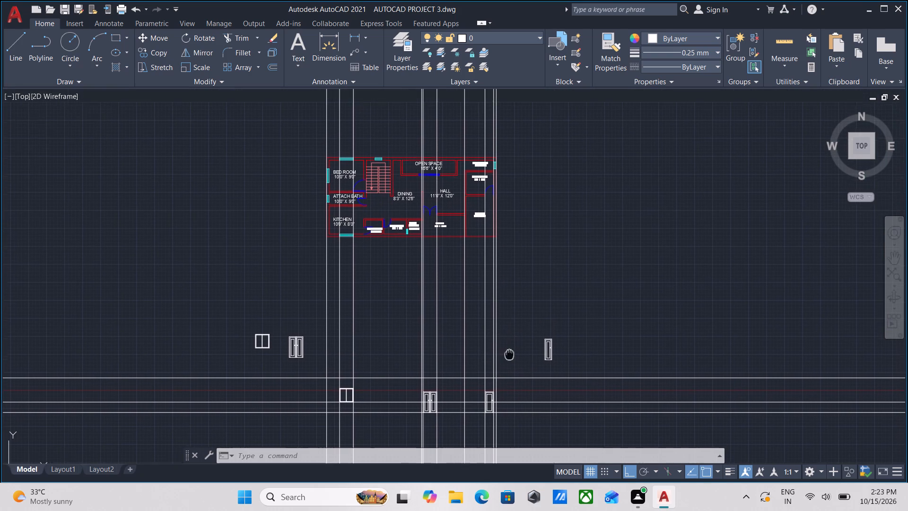
scroll(478, 256, up, 1)
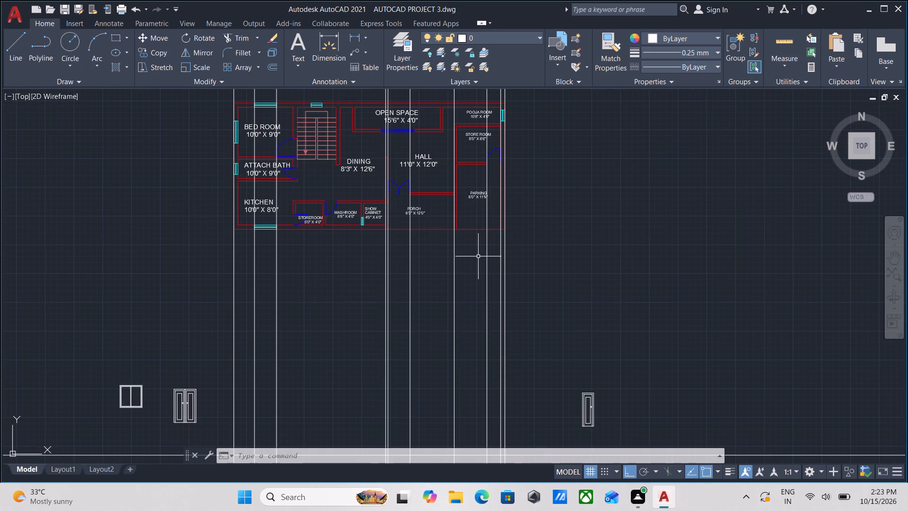
scroll(483, 263, down, 1)
middle_drag(483, 263, 495, 242)
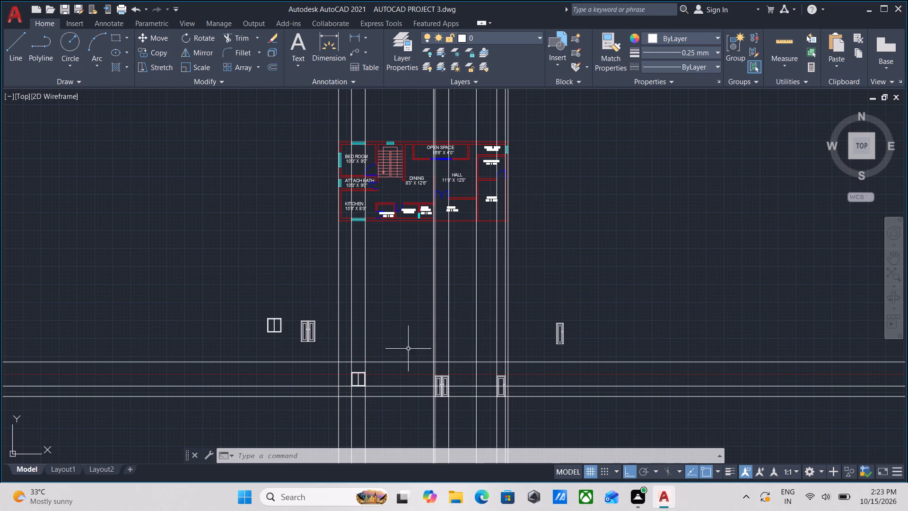
Erase the spare window and double-door blocks standing beside the projection lines, above the elevation's level lines.
click(325, 347)
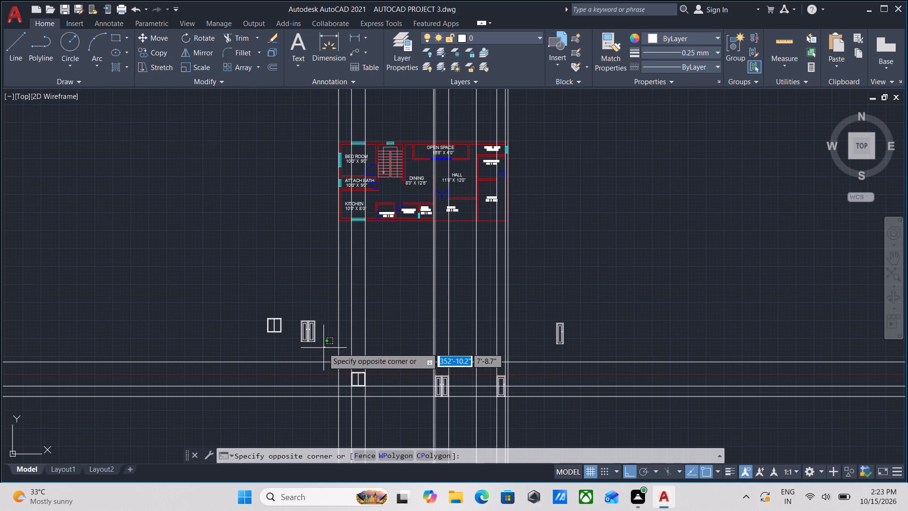
click(239, 281)
right_click(239, 281)
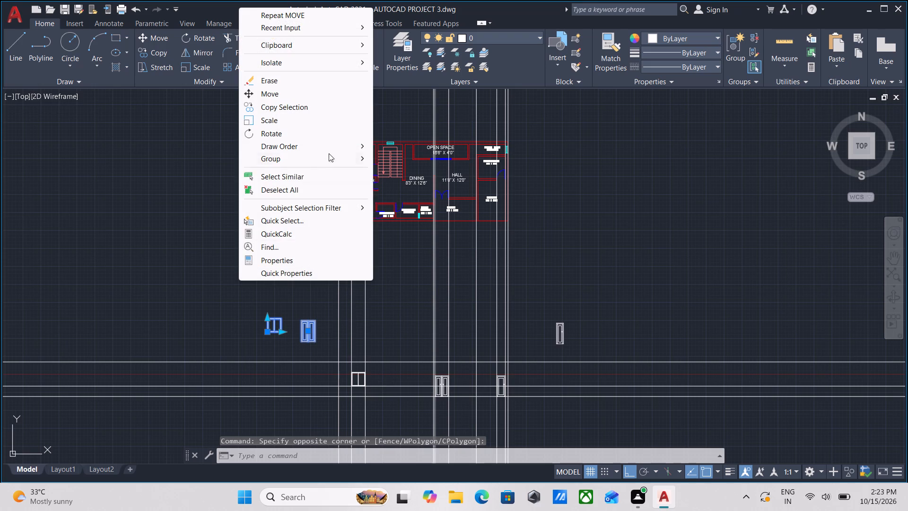
click(303, 80)
Erase the sill line together with the two vertical projection lines that pass along the kitchen window's sides.
scroll(511, 388, up, 2)
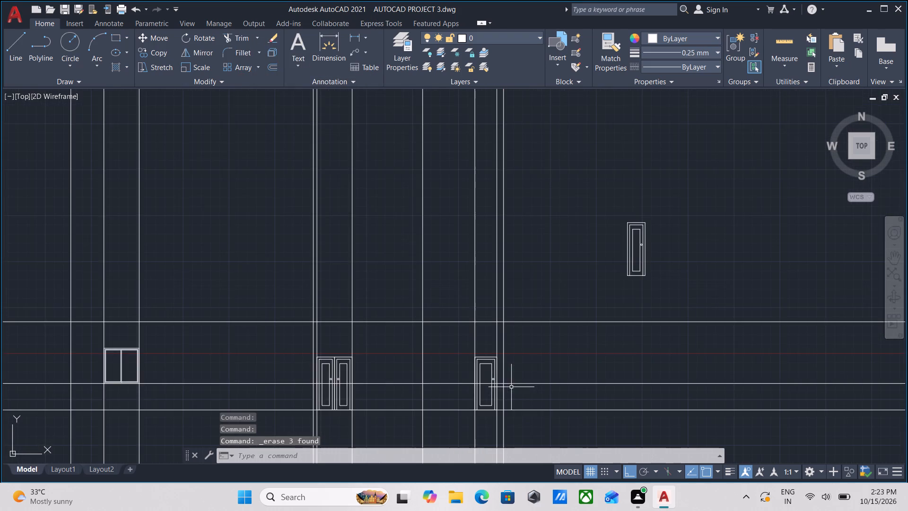
scroll(512, 382, up, 2)
scroll(514, 379, down, 1)
middle_drag(515, 379, 532, 357)
scroll(538, 353, down, 1)
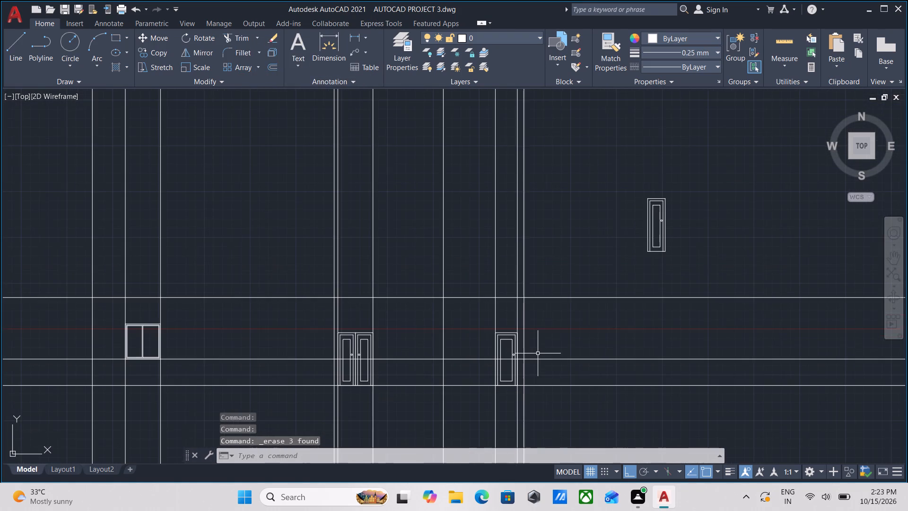
click(567, 374)
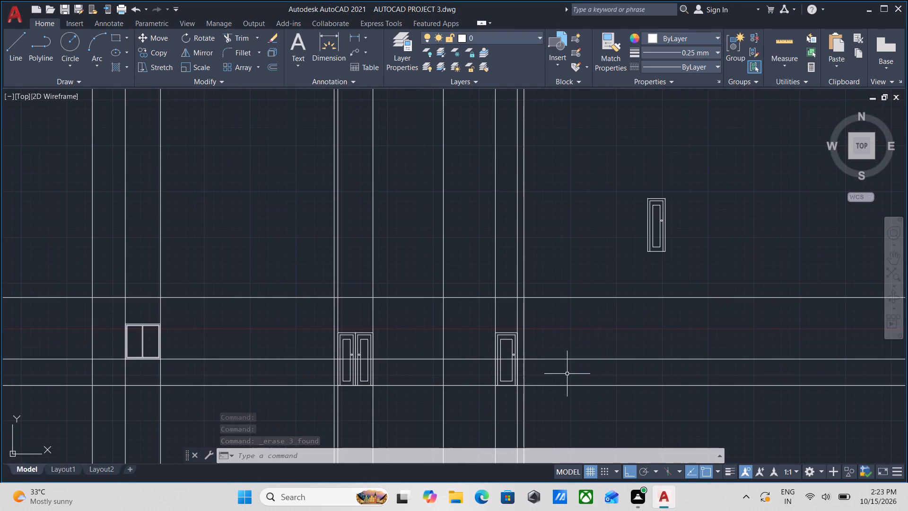
click(558, 338)
middle_drag(181, 376, 274, 347)
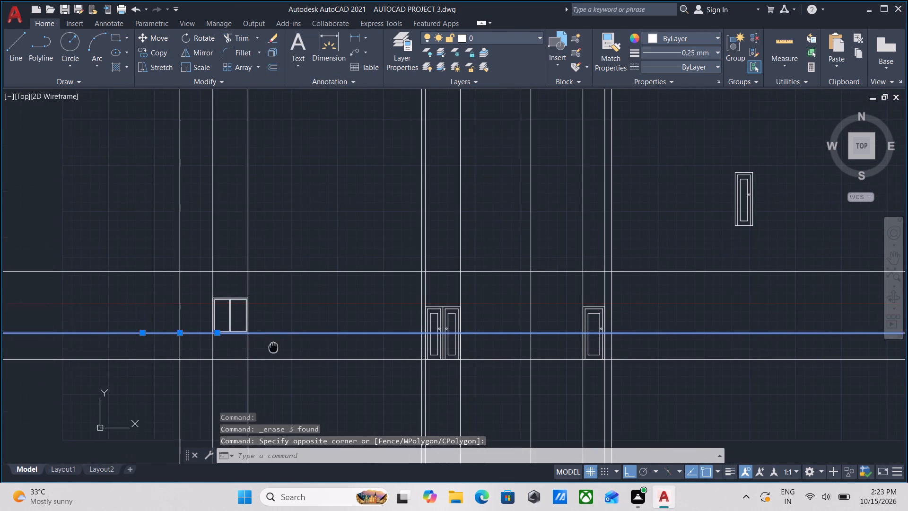
click(269, 350)
click(203, 340)
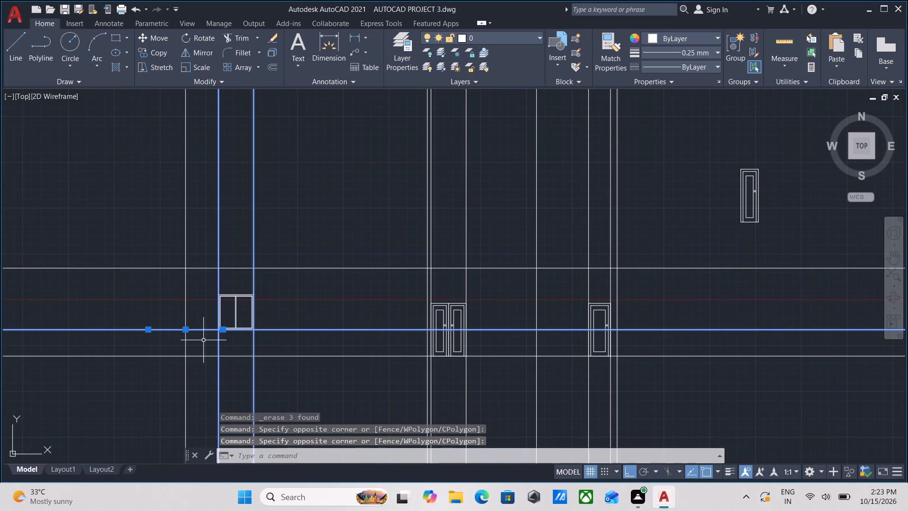
right_click(203, 340)
click(306, 137)
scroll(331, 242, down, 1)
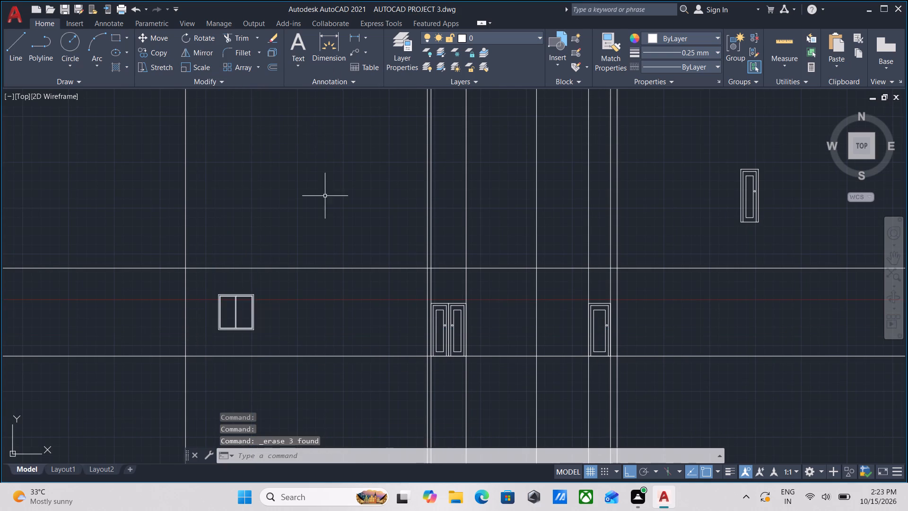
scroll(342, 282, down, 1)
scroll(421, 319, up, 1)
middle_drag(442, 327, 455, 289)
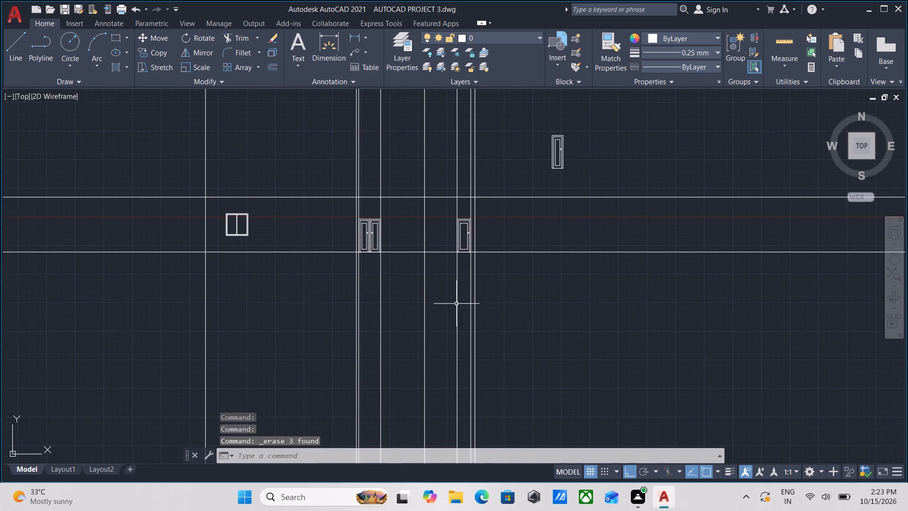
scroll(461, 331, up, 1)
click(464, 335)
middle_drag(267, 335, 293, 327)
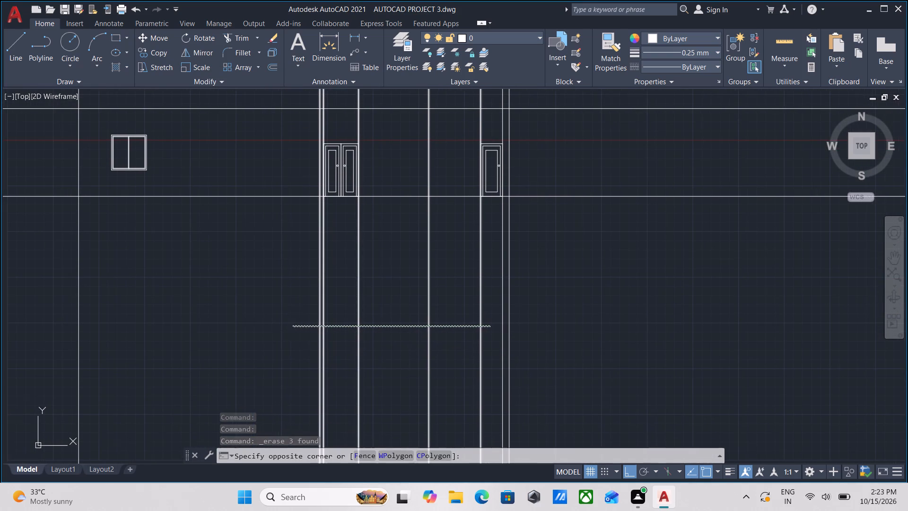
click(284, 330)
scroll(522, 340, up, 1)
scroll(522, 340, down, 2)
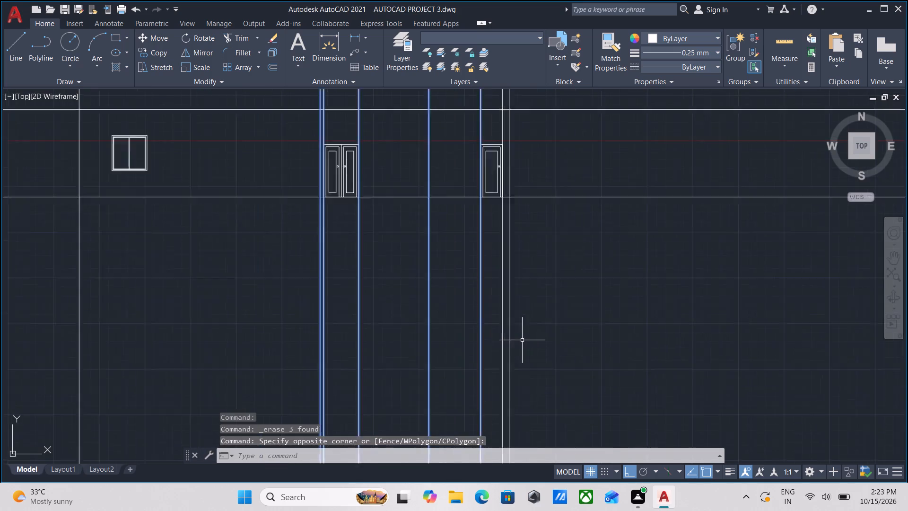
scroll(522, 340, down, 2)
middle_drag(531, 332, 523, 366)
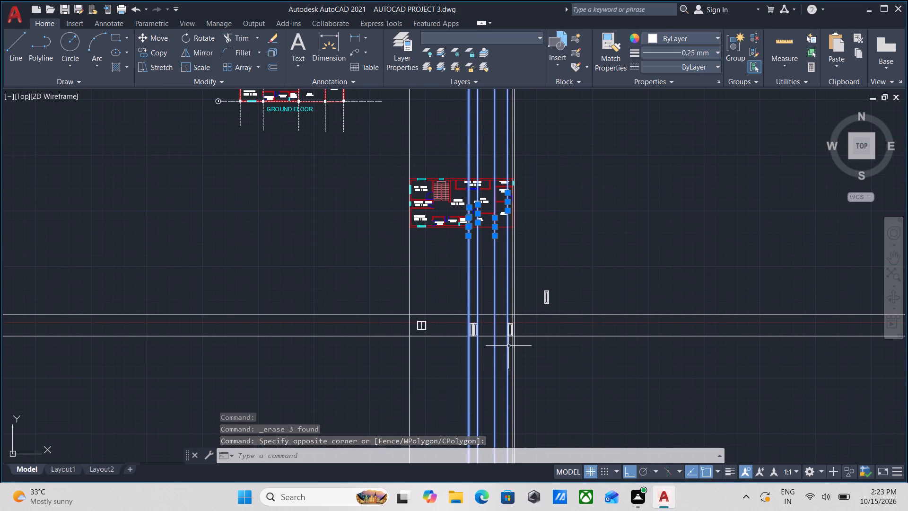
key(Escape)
Erase the four vertical projection lines running beside the double door and between it and the single door.
scroll(486, 391, up, 2)
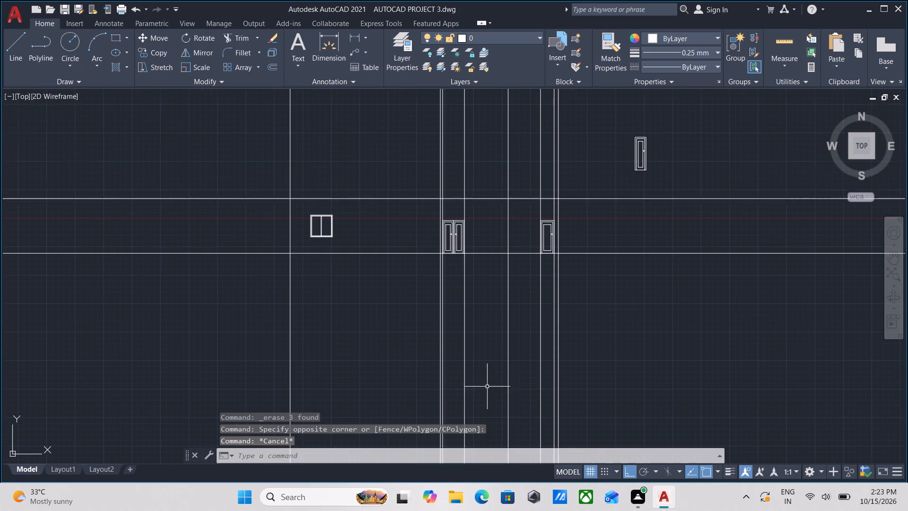
scroll(488, 377, up, 1)
click(552, 288)
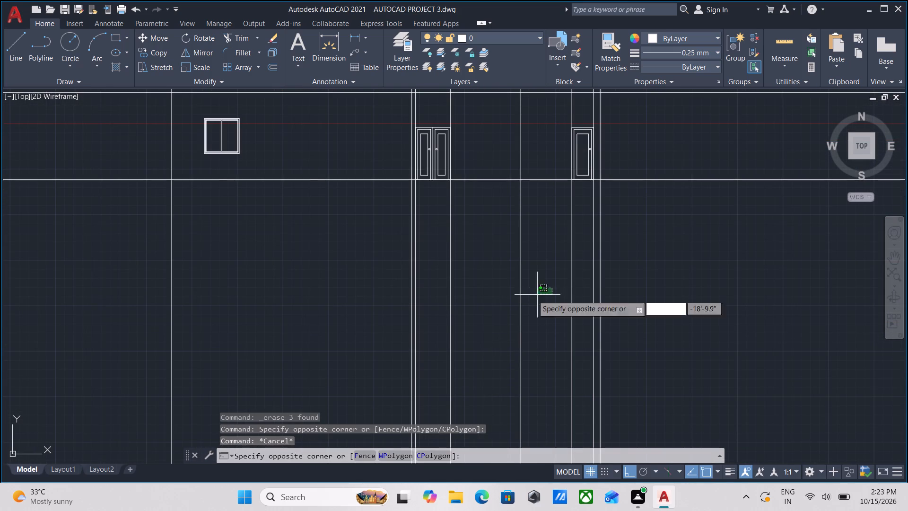
scroll(371, 314, down, 3)
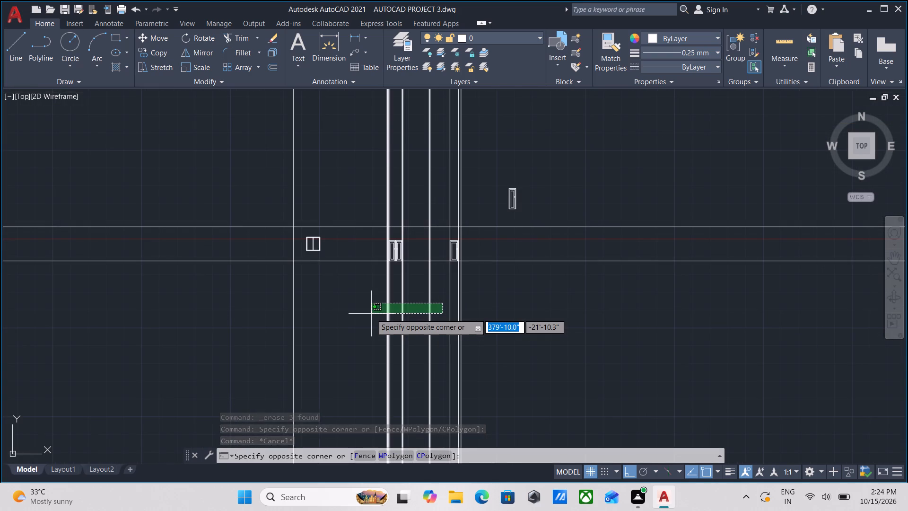
scroll(371, 314, down, 1)
middle_drag(371, 314, 373, 345)
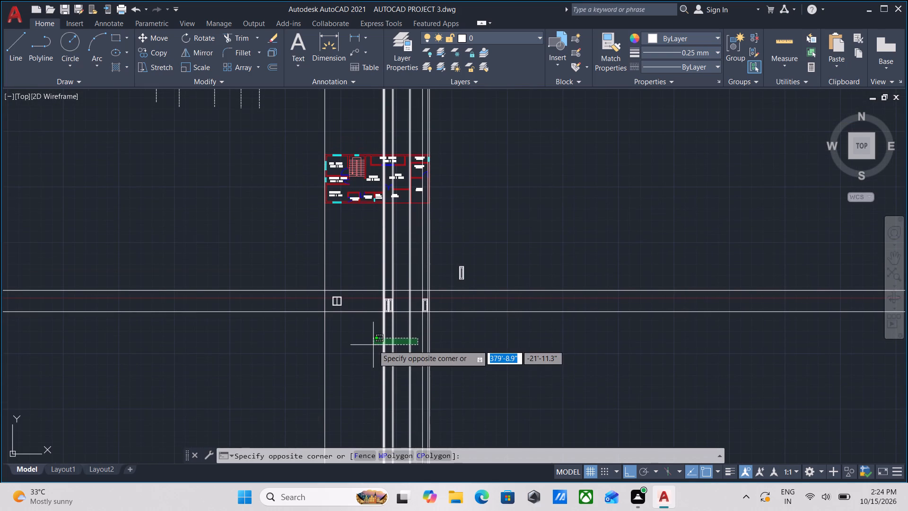
click(373, 345)
right_click(373, 345)
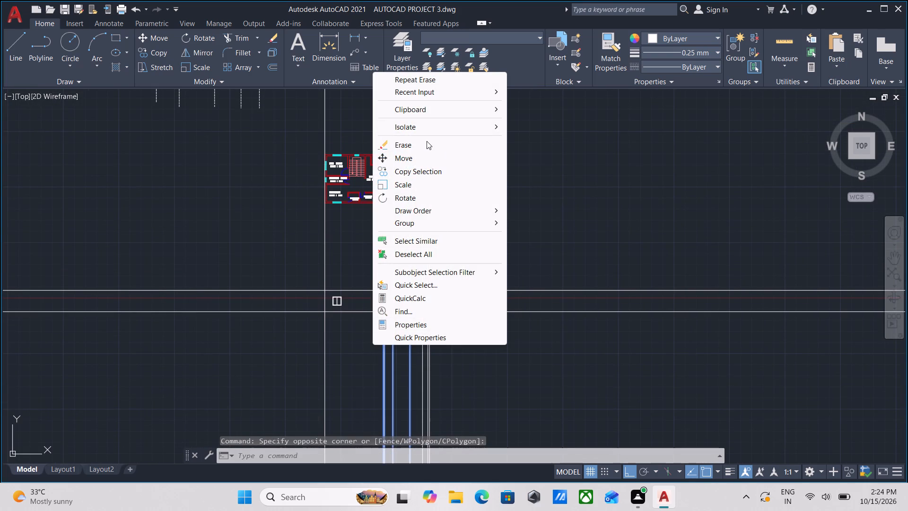
click(427, 141)
Examine the window and doors left on the elevation against the ground floor plan copy above and the original plans.
scroll(438, 315, up, 2)
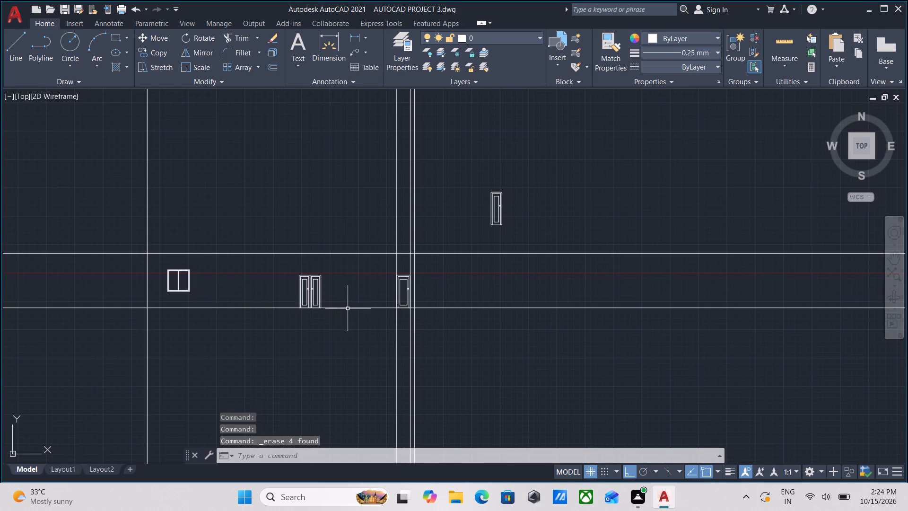
middle_drag(345, 308, 402, 341)
middle_drag(376, 323, 419, 336)
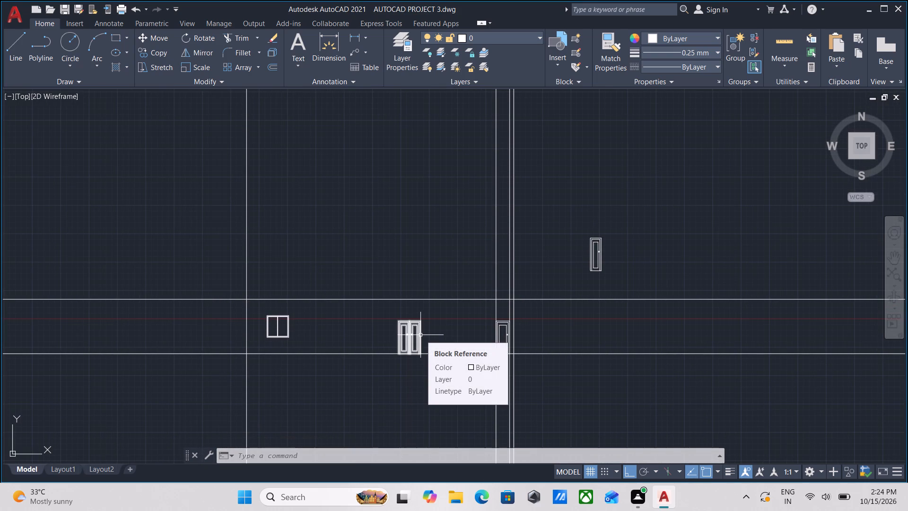
scroll(408, 364, up, 1)
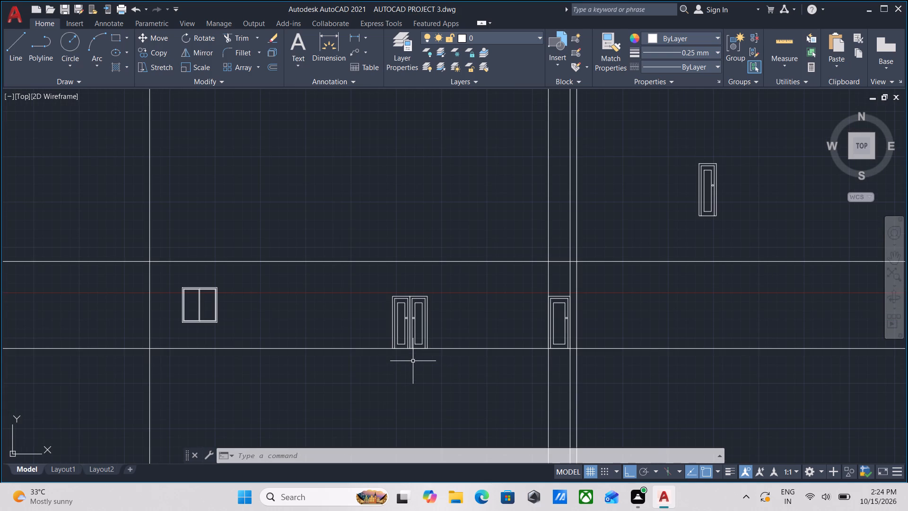
scroll(413, 361, down, 3)
scroll(413, 251, up, 2)
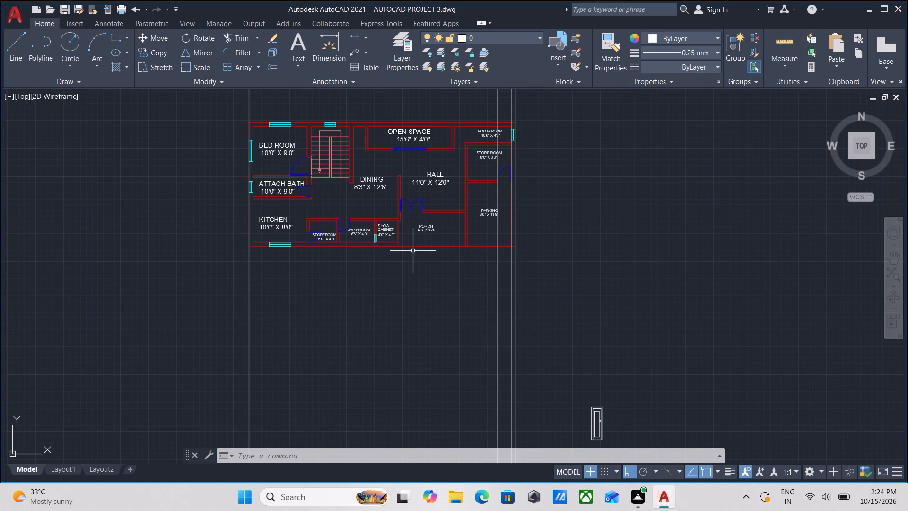
scroll(475, 254, up, 1)
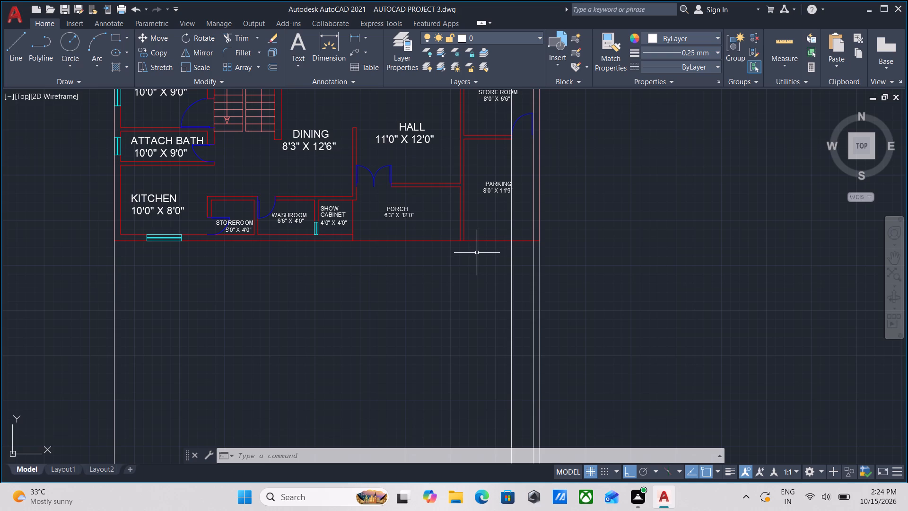
scroll(475, 253, down, 2)
middle_drag(464, 276, 471, 261)
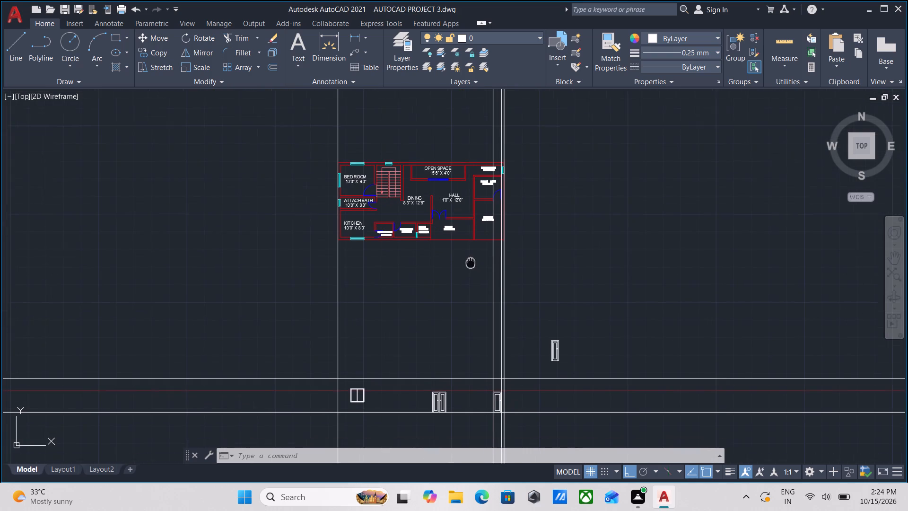
middle_drag(471, 261, 471, 257)
middle_drag(467, 263, 470, 324)
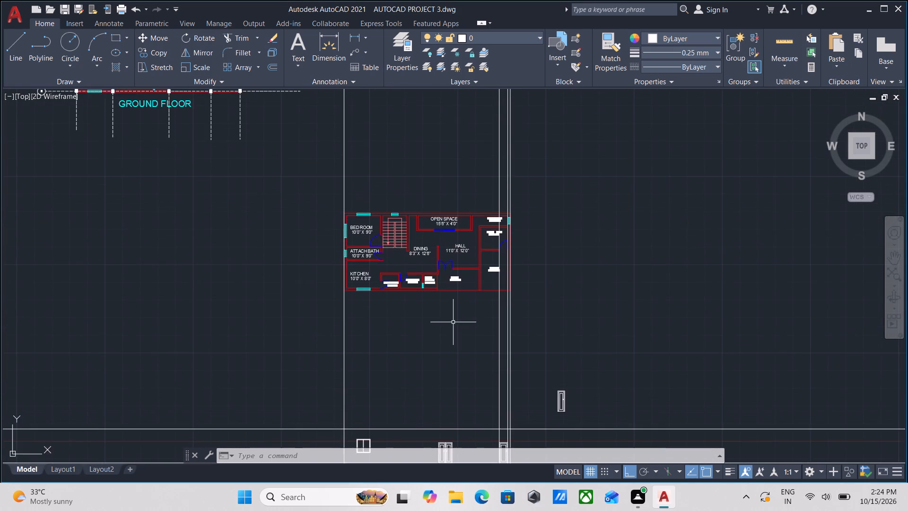
scroll(453, 322, down, 1)
middle_drag(453, 323, 461, 375)
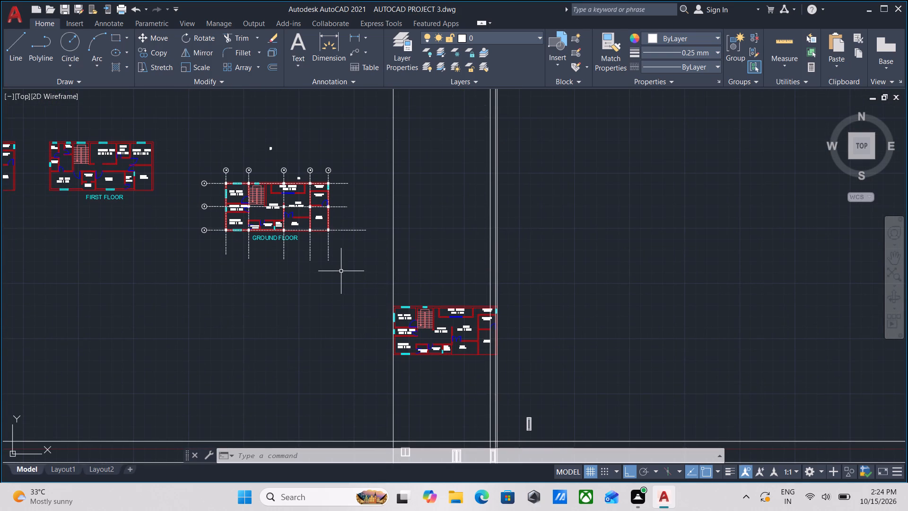
middle_drag(447, 384, 450, 338)
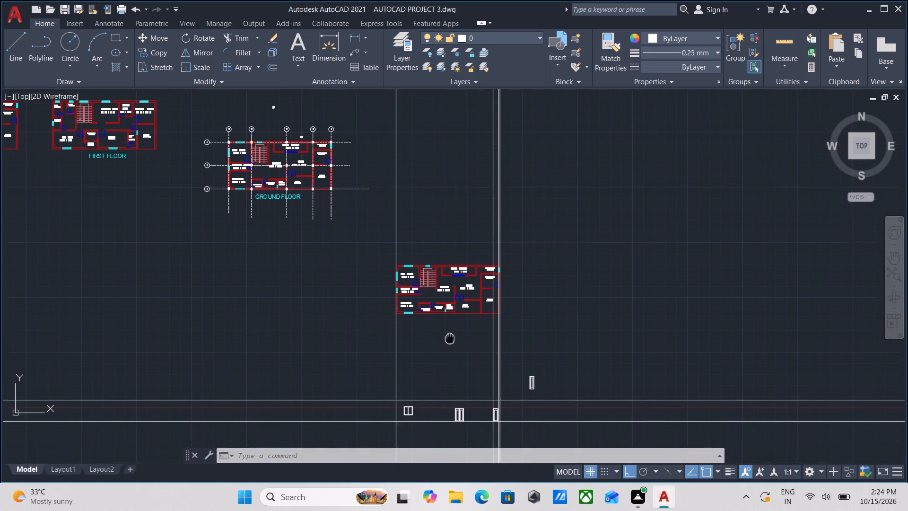
Group the ground floor plan copy's walls, stairs, openings and labels, selecting from the bedroom side across to the parking wall.
click(477, 339)
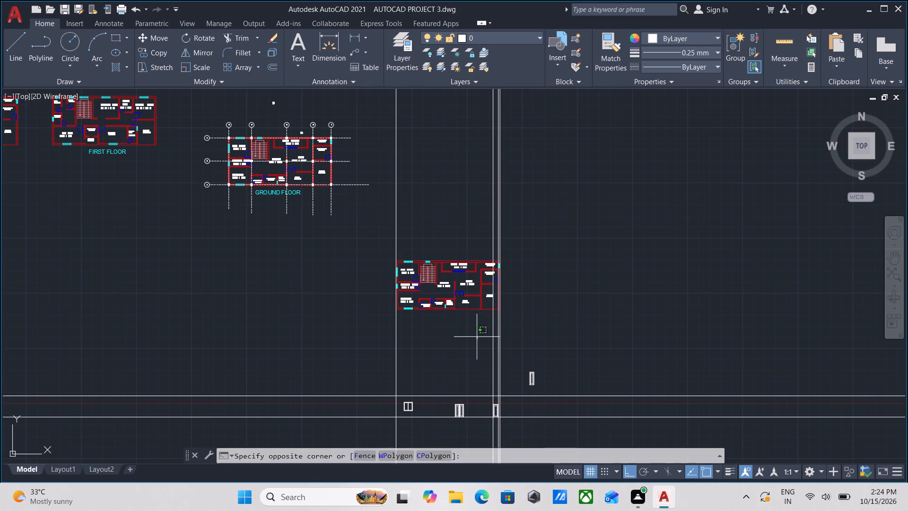
click(410, 205)
scroll(478, 303, up, 3)
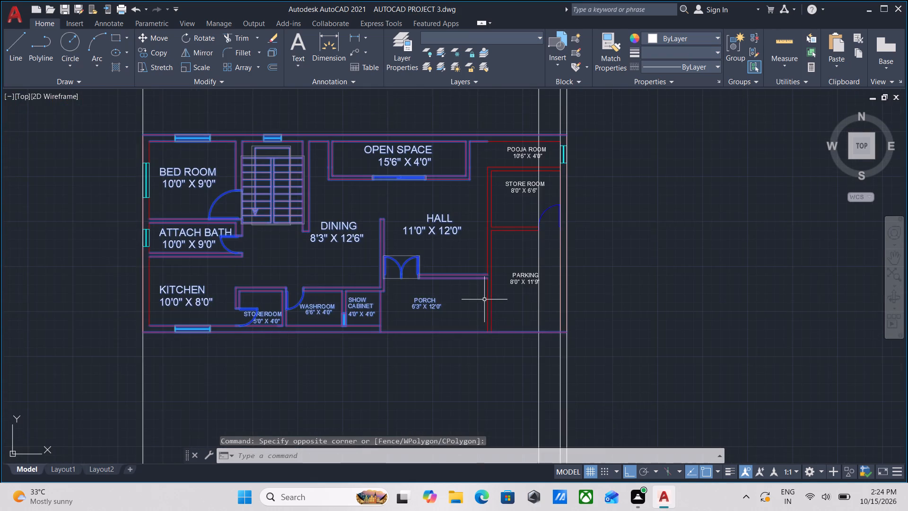
scroll(495, 304, up, 1)
click(510, 310)
middle_drag(385, 203, 415, 314)
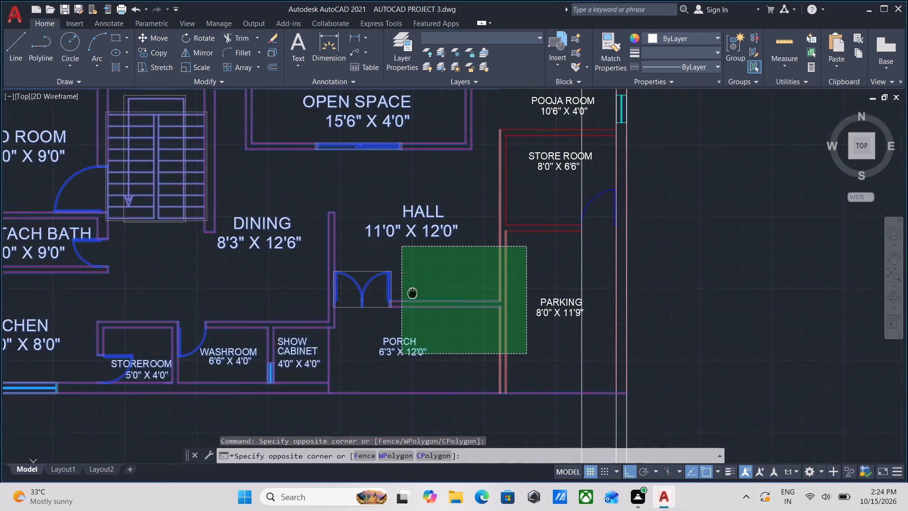
middle_drag(415, 314, 417, 326)
middle_drag(311, 163, 393, 159)
scroll(238, 135, down, 1)
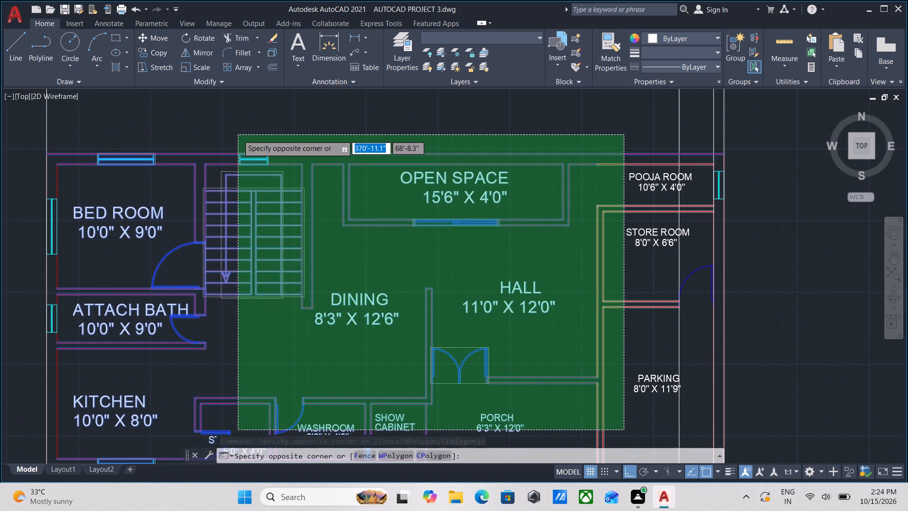
middle_drag(238, 135, 328, 163)
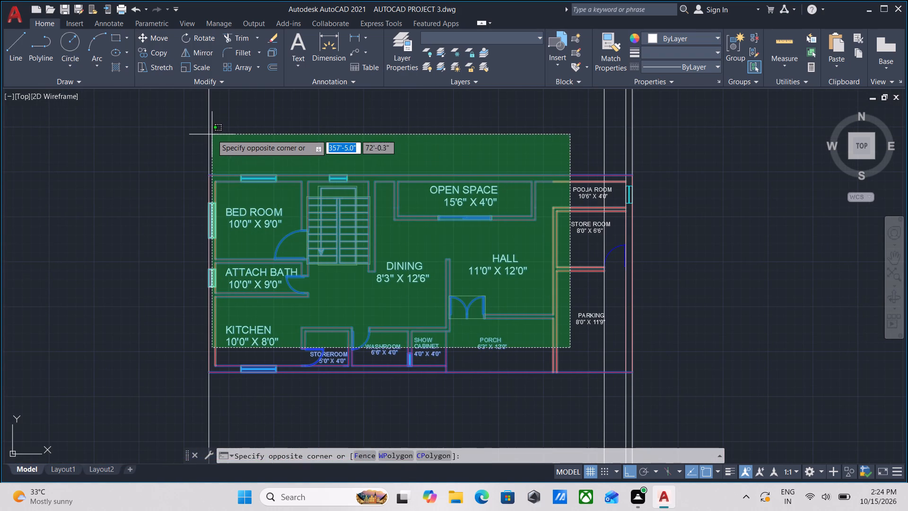
click(212, 134)
scroll(647, 358, up, 2)
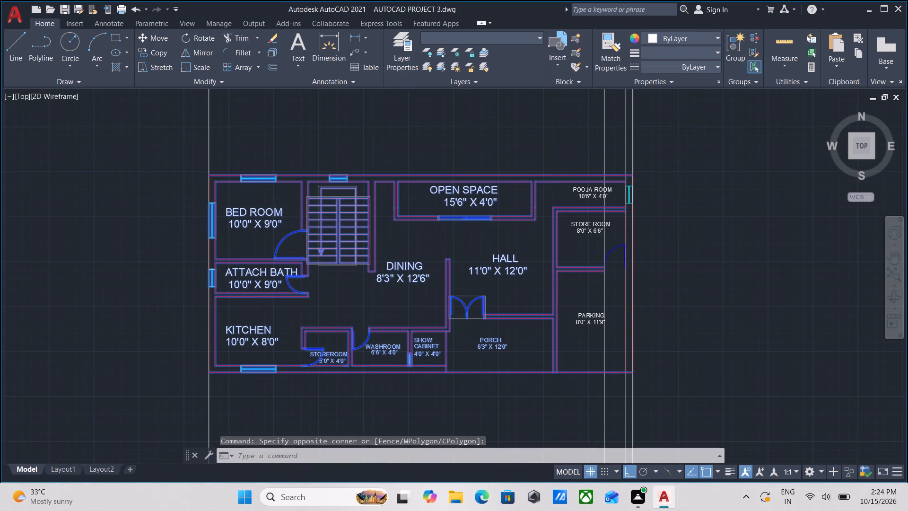
scroll(650, 352, up, 1)
scroll(650, 352, down, 3)
scroll(431, 355, down, 1)
middle_drag(433, 349, 479, 314)
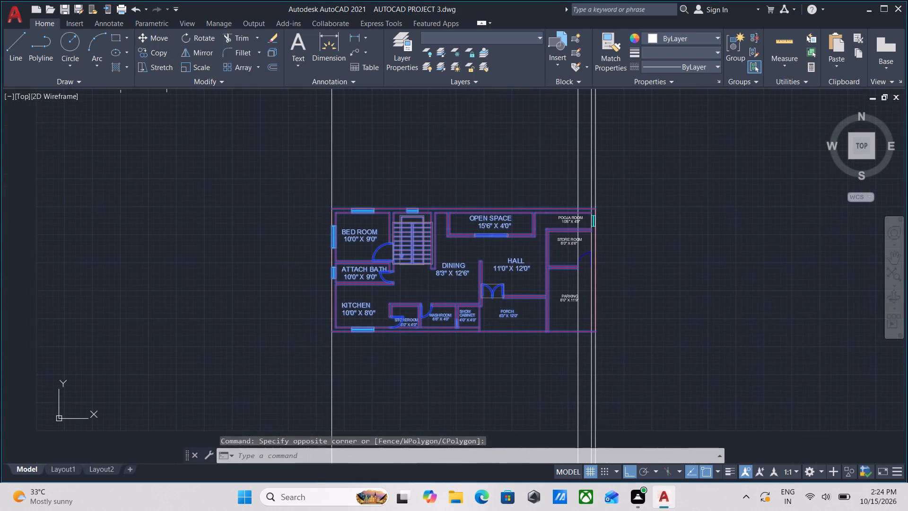
key(g)
key(Return)
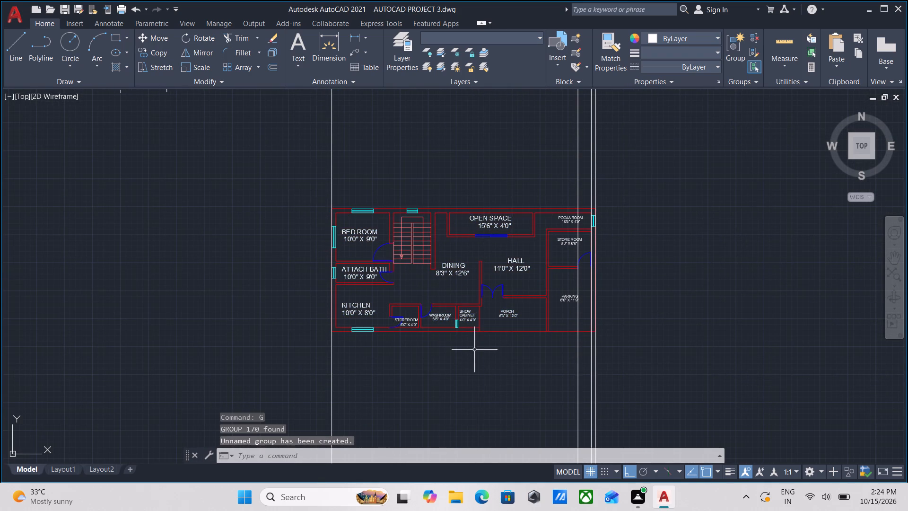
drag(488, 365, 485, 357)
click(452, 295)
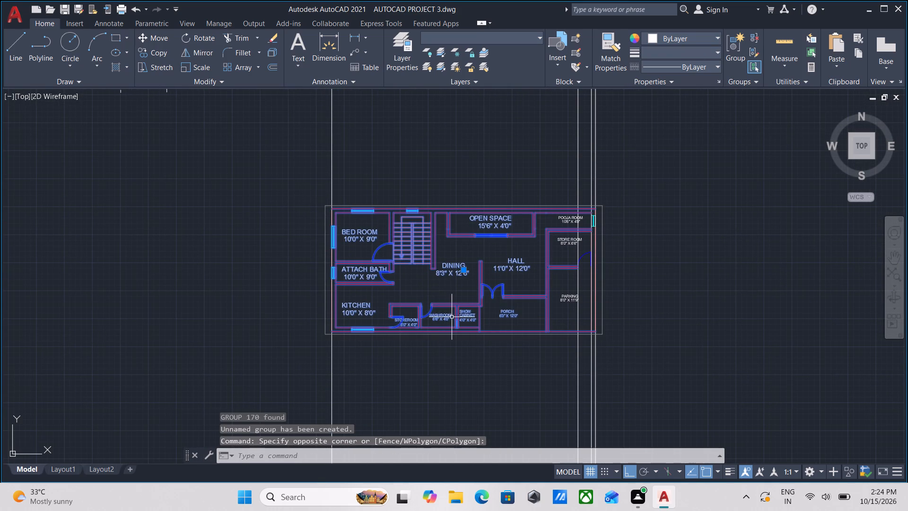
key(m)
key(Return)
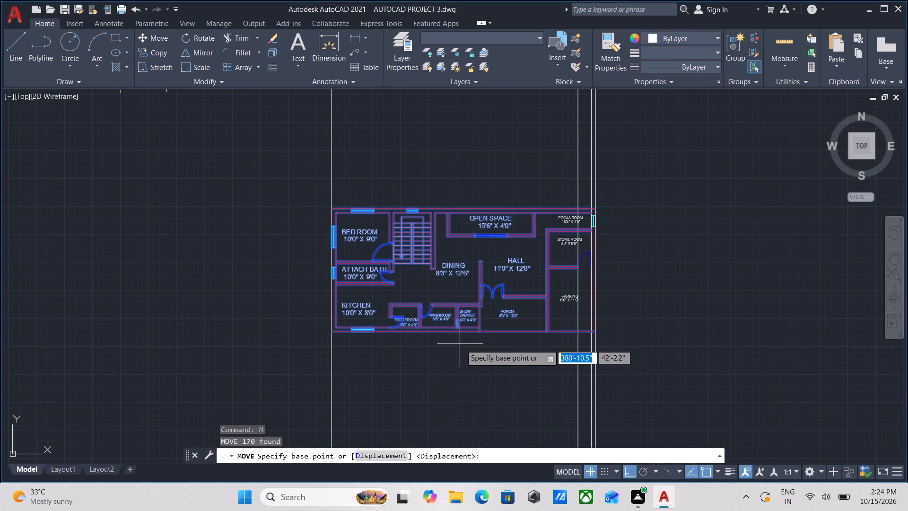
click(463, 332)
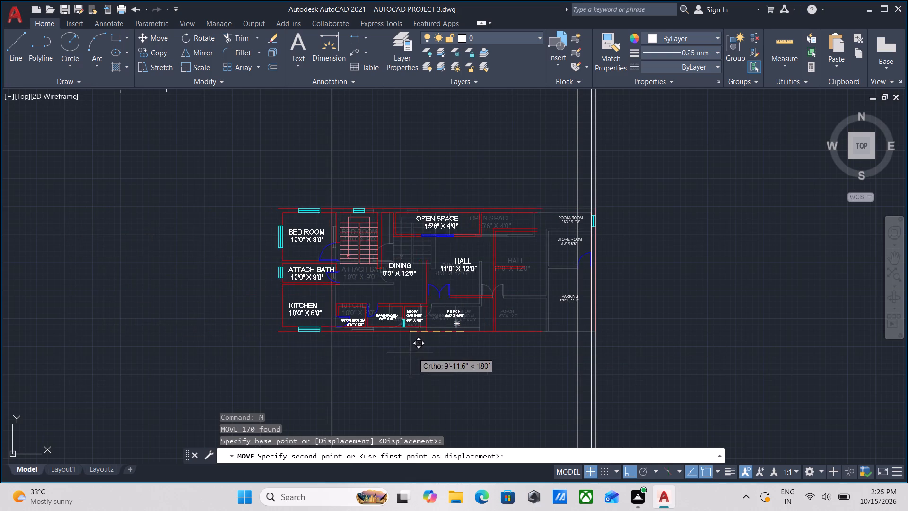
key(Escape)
Examine the window and doors standing on the elevation's ground line, closing in on the double door.
scroll(473, 349, down, 2)
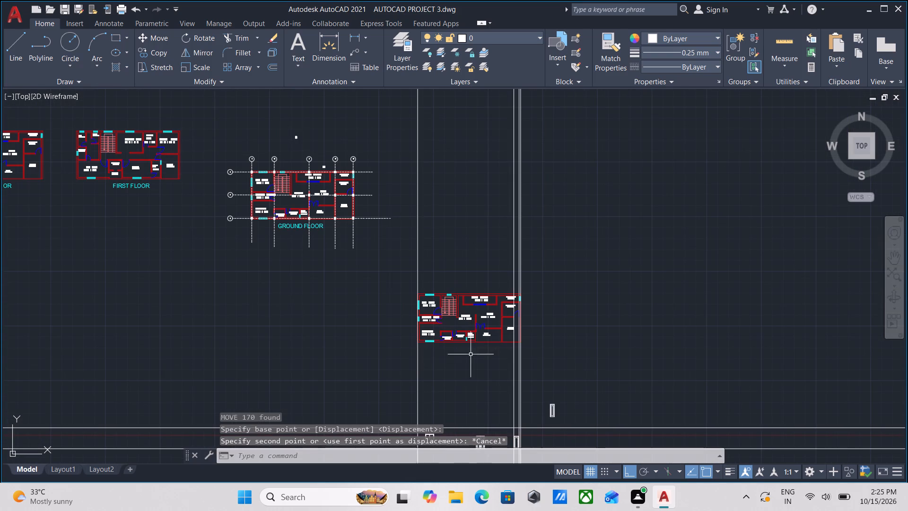
middle_drag(460, 366, 461, 305)
middle_drag(357, 288, 366, 280)
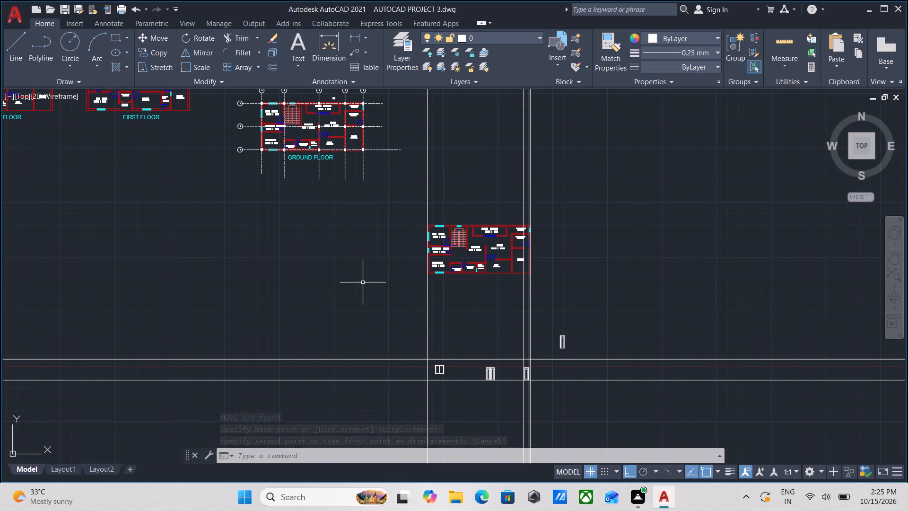
scroll(523, 414, up, 1)
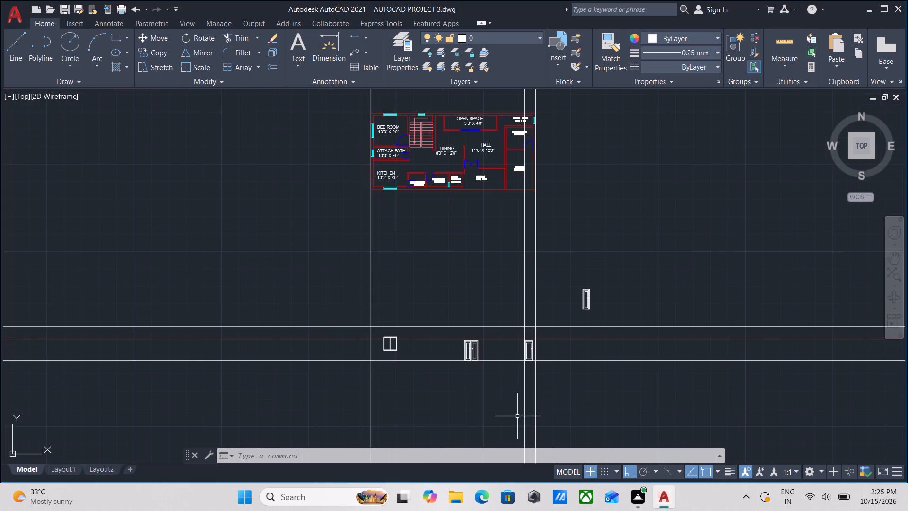
scroll(449, 350, up, 2)
middle_drag(469, 349, 418, 356)
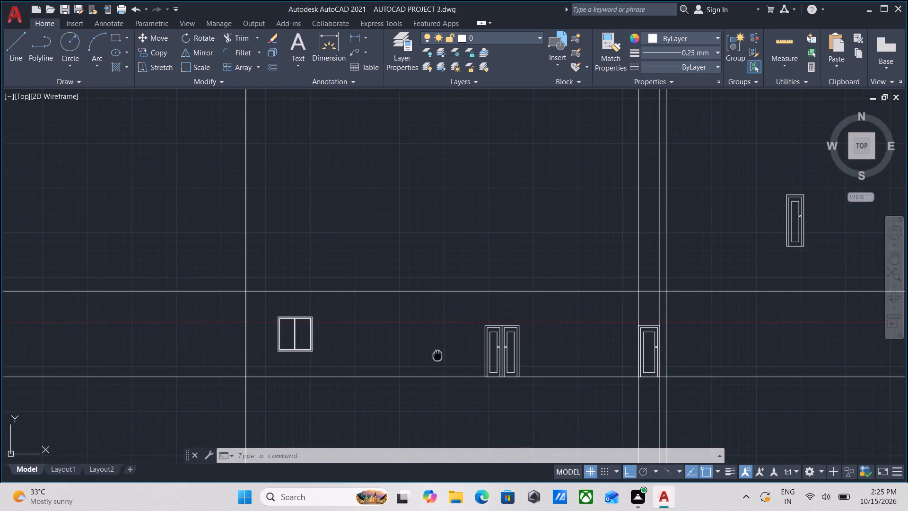
middle_drag(418, 356, 412, 356)
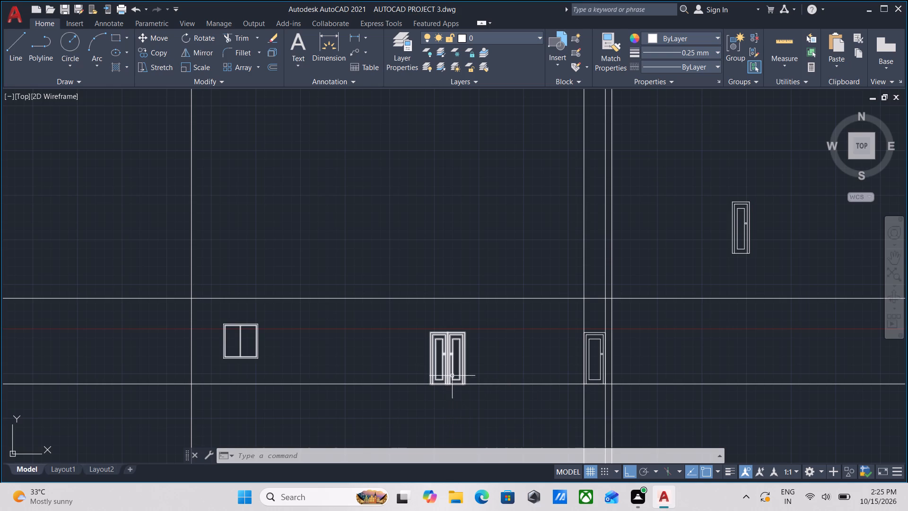
scroll(490, 376, down, 1)
middle_drag(490, 371, 463, 392)
scroll(437, 396, up, 3)
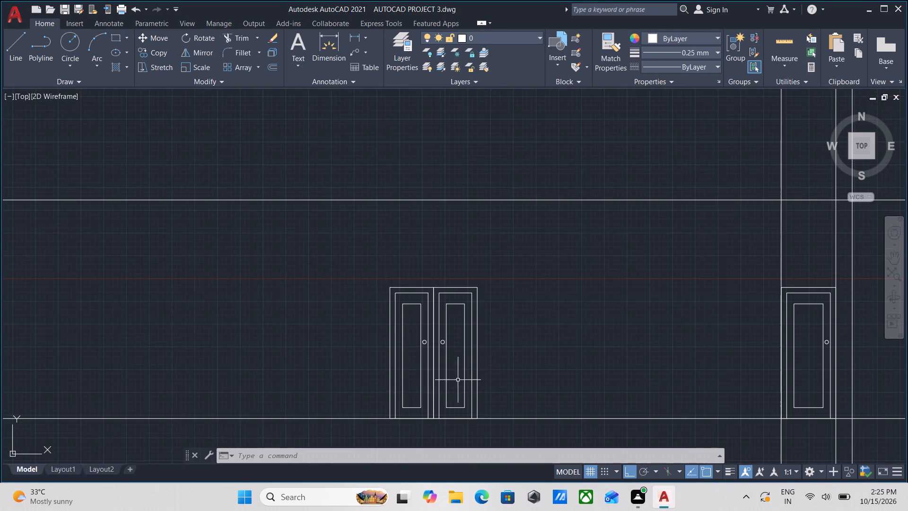
click(482, 363)
click(457, 367)
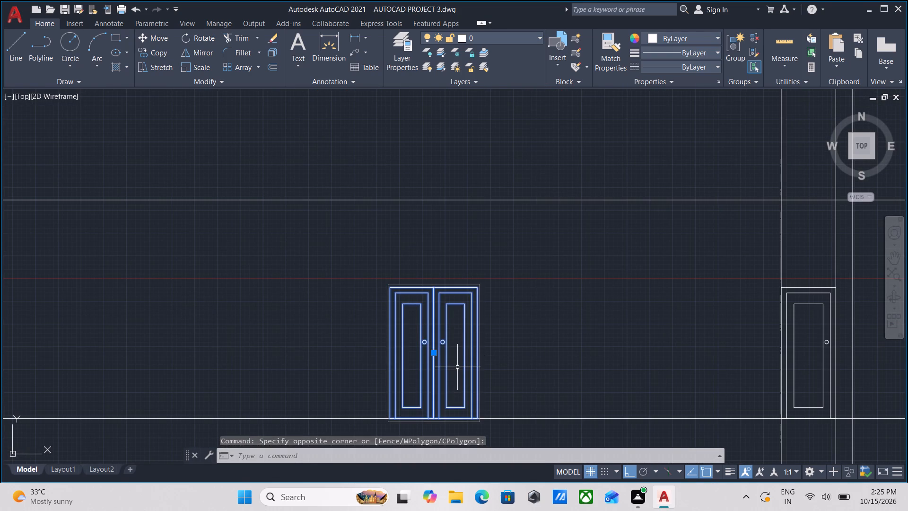
scroll(457, 367, down, 2)
key(Escape)
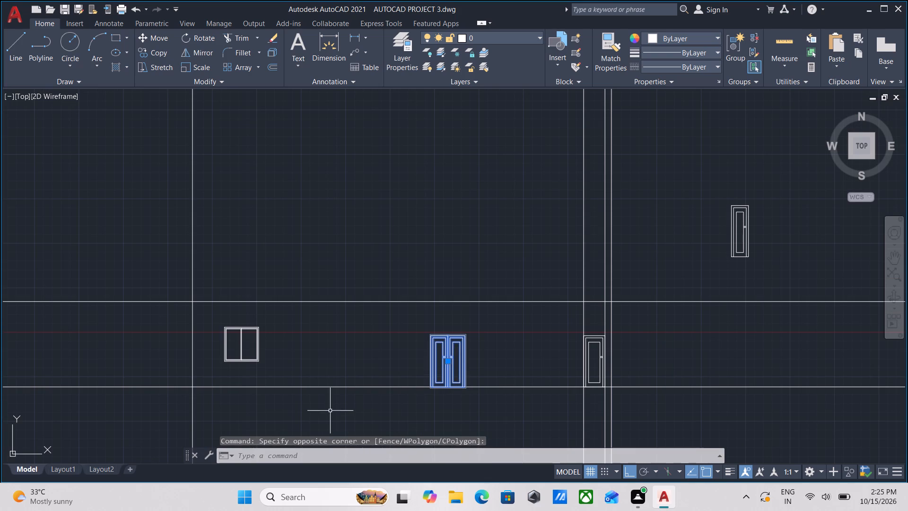
Offset the elevation's ground line 1' downward, below the bottoms of the double and single doors.
middle_drag(331, 396, 341, 368)
click(342, 372)
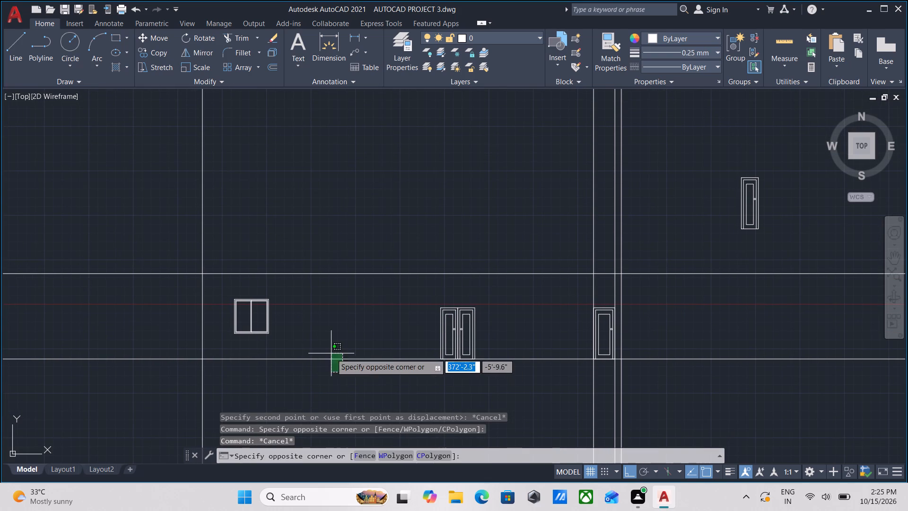
click(331, 353)
middle_drag(332, 361, 333, 377)
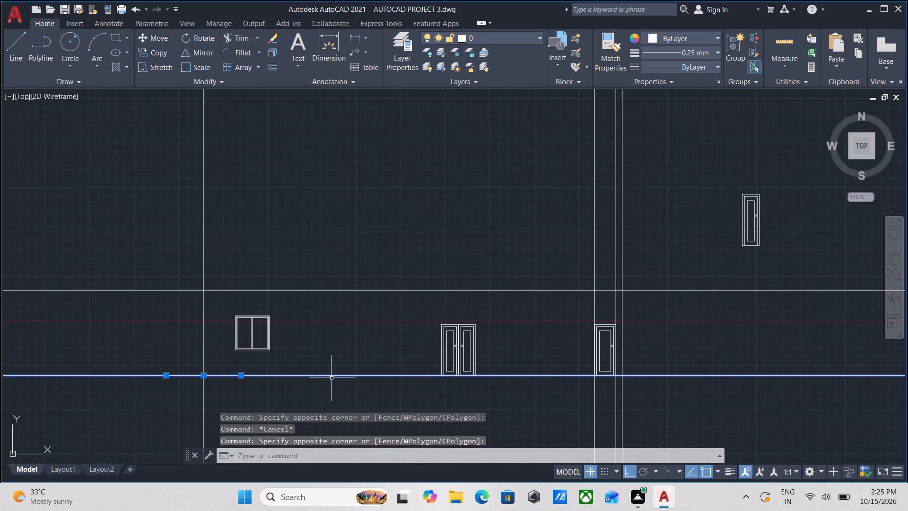
key(o)
key(Return)
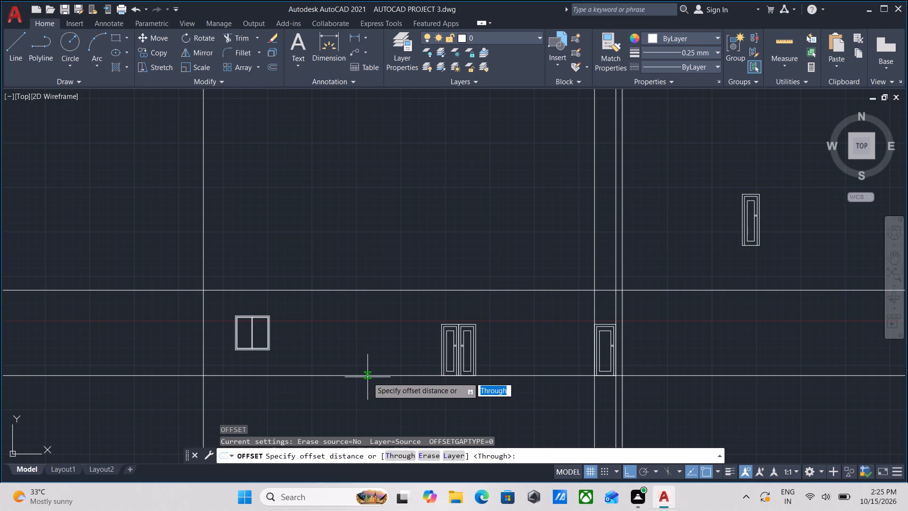
click(411, 375)
click(410, 401)
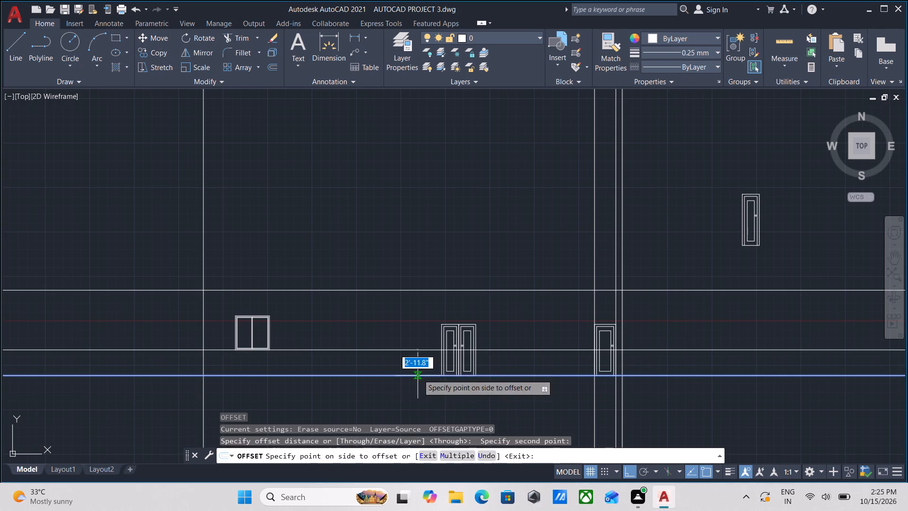
text(1')
key(Return)
scroll(483, 396, up, 1)
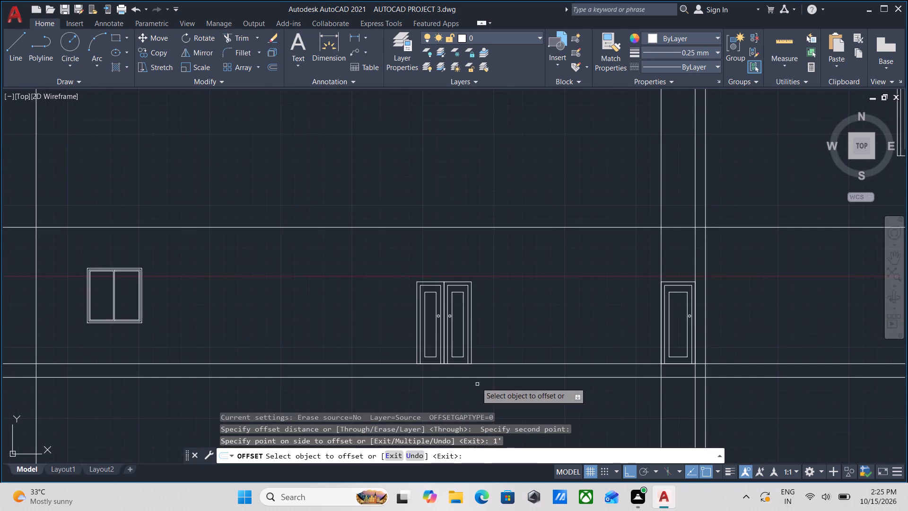
middle_drag(476, 384, 471, 421)
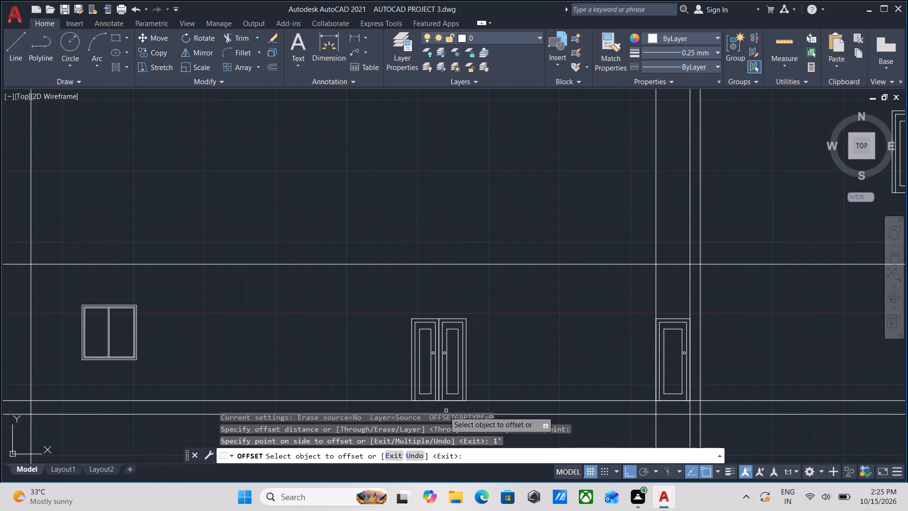
scroll(426, 406, up, 2)
key(Escape)
Draw a vertical construction line down from the lower end of the porch–parking wall's parking-side face in the ground floor plan copy.
scroll(396, 371, up, 1)
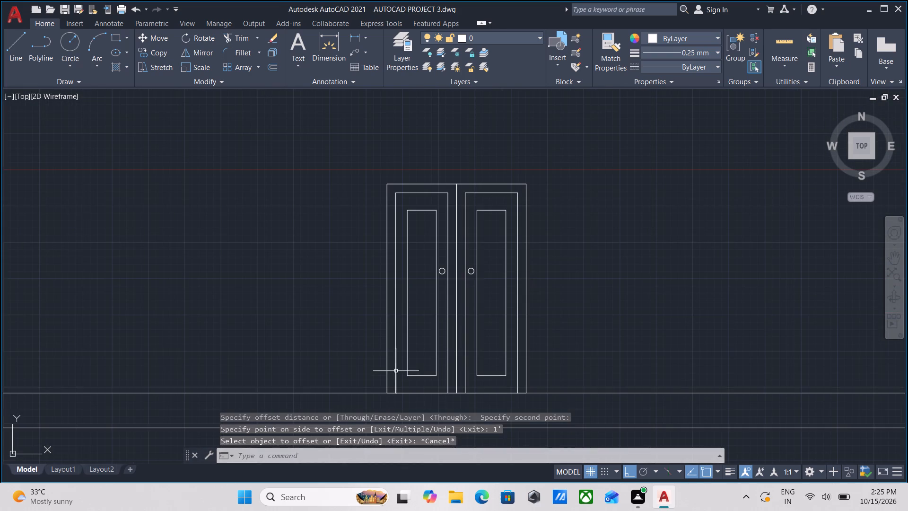
middle_drag(398, 366, 415, 348)
scroll(423, 342, down, 2)
middle_drag(417, 373, 433, 388)
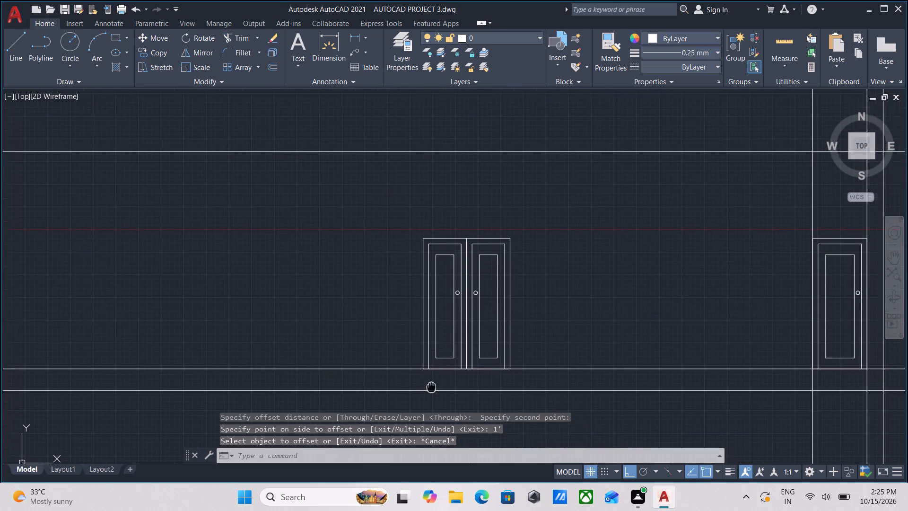
scroll(462, 382, down, 2)
middle_drag(483, 380, 421, 373)
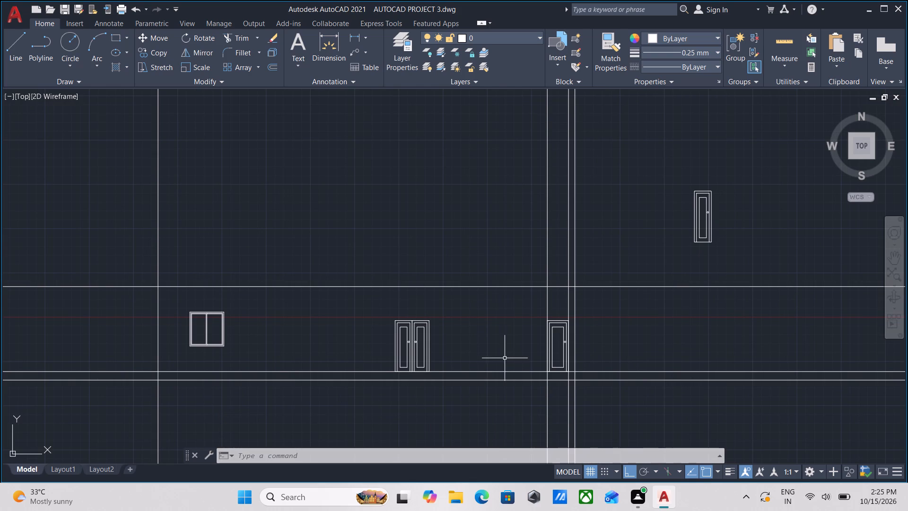
middle_drag(505, 358, 420, 462)
scroll(468, 413, down, 2)
middle_drag(468, 412, 464, 433)
scroll(465, 370, up, 1)
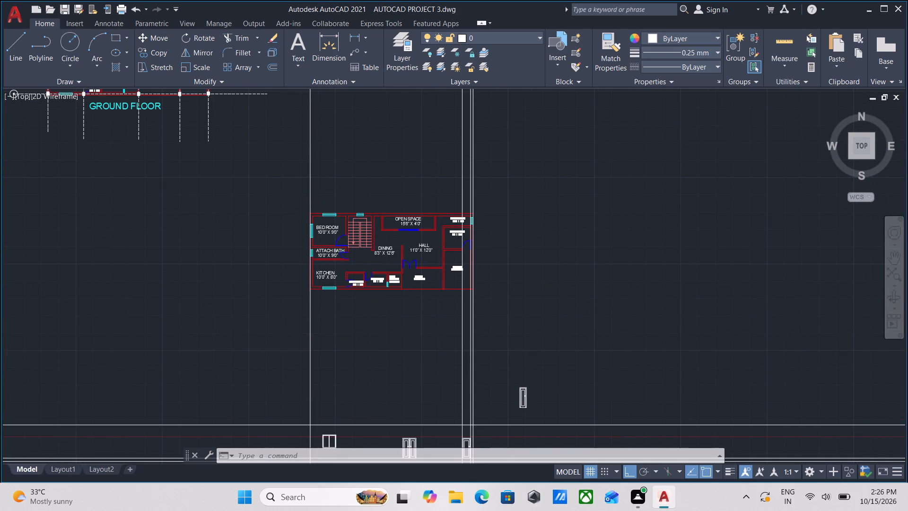
middle_drag(435, 358, 440, 381)
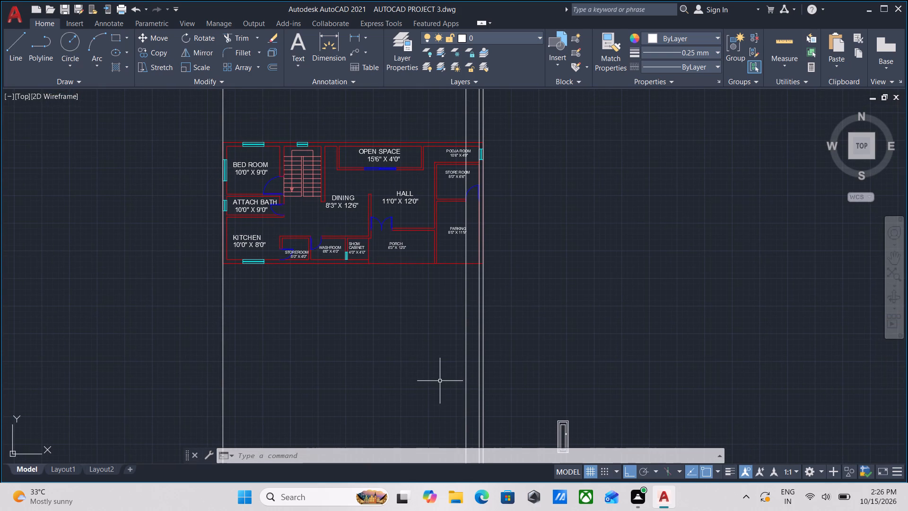
key(x)
key(l)
key(Return)
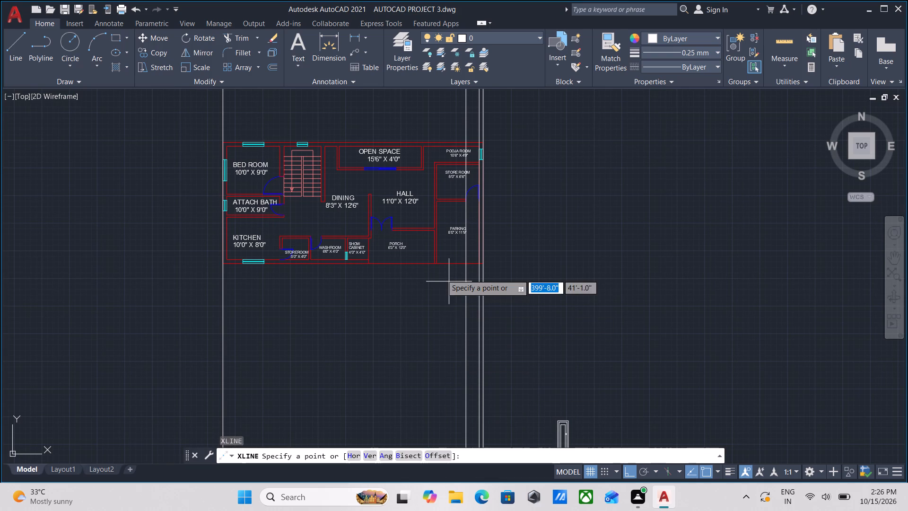
scroll(428, 262, up, 3)
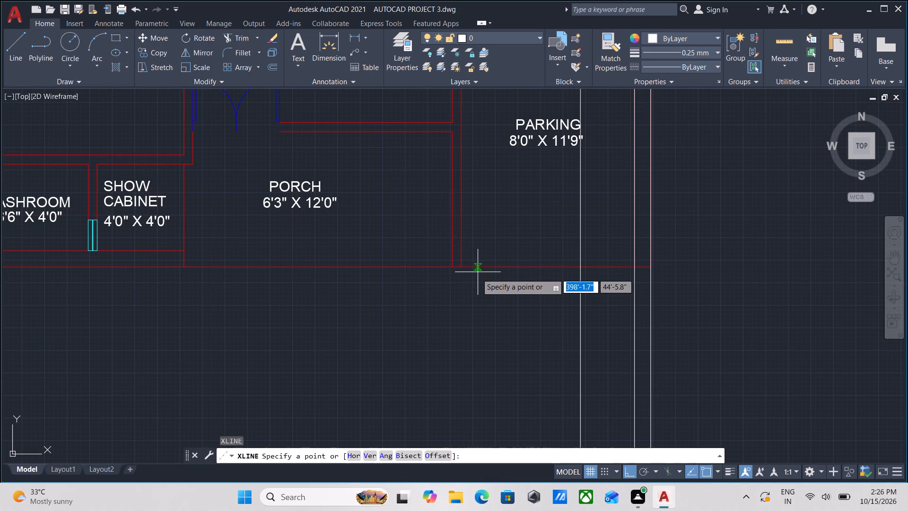
click(462, 267)
middle_drag(467, 344, 473, 268)
middle_drag(468, 352, 480, 291)
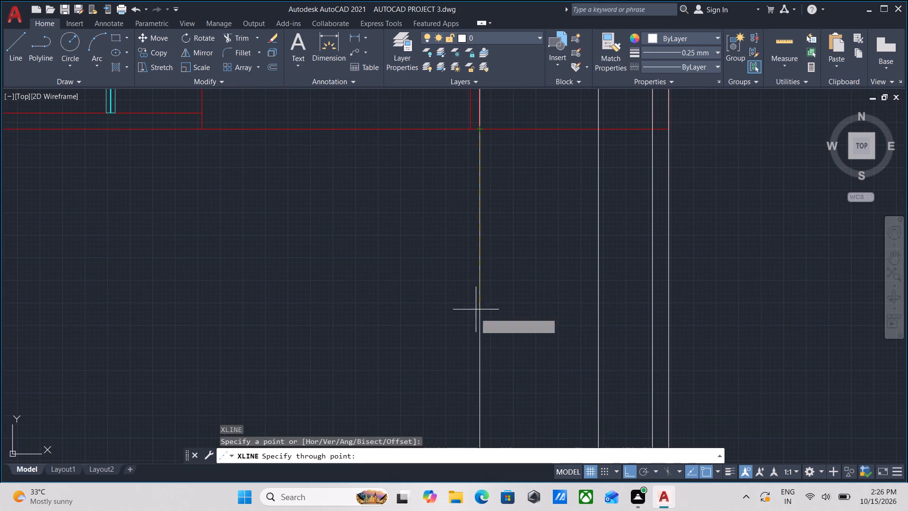
click(474, 326)
key(Escape)
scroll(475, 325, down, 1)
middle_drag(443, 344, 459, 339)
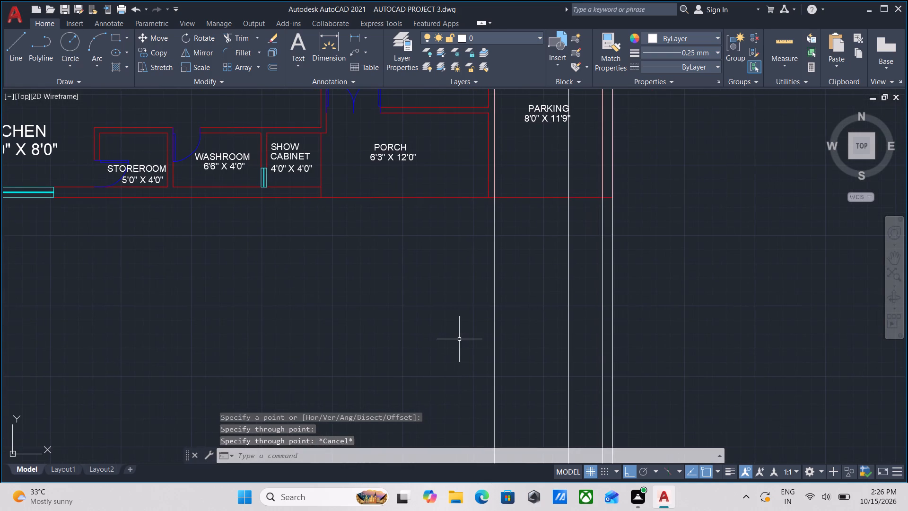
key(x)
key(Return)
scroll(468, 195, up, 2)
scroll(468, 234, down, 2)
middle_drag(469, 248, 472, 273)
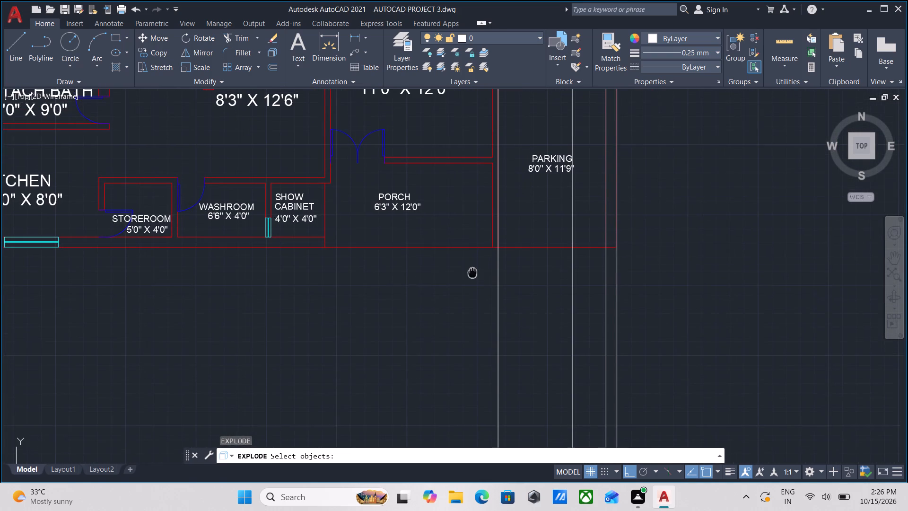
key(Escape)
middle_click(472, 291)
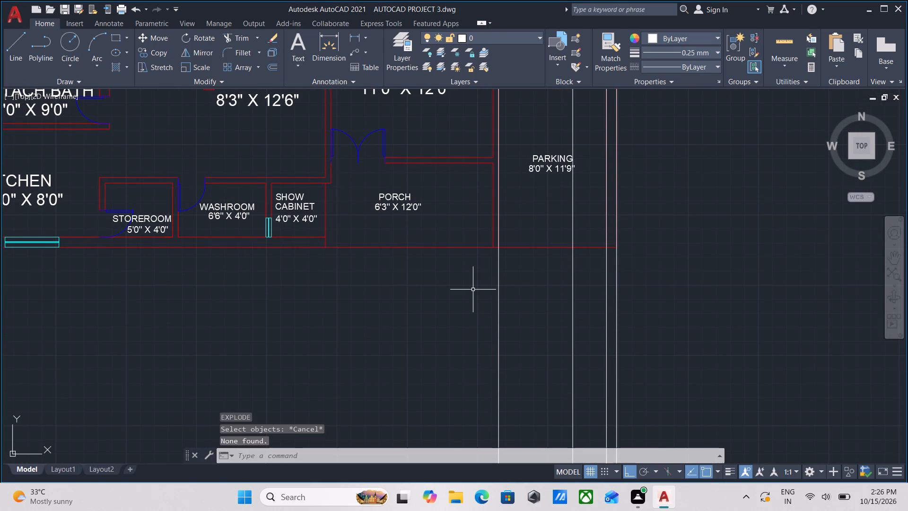
Draw a vertical construction line down from the lower end of the porch–parking wall's porch-side face through the elevation lines.
text(xl)
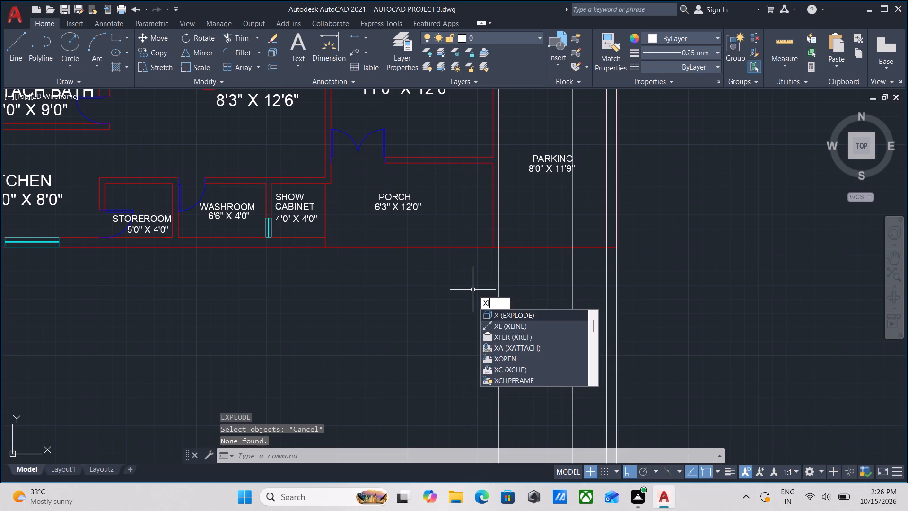
key(Return)
scroll(486, 241, up, 1)
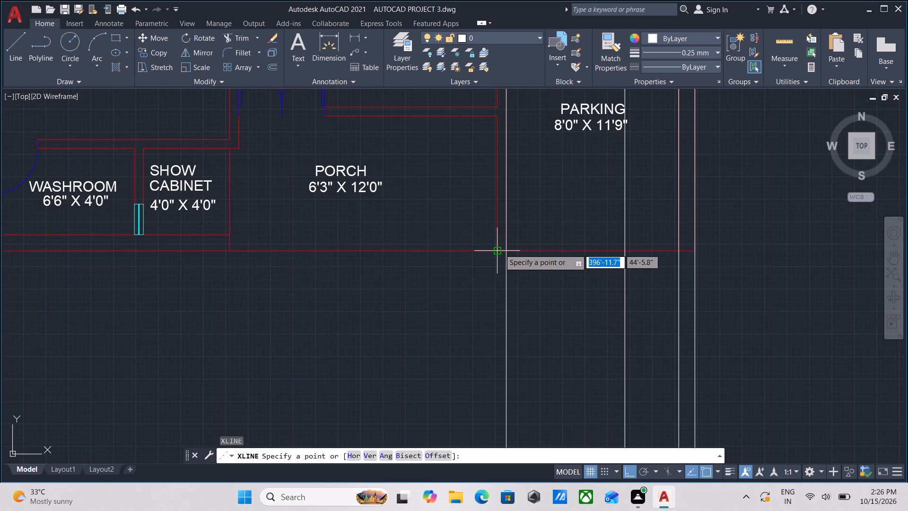
click(499, 249)
middle_drag(497, 324, 516, 204)
scroll(513, 309, down, 1)
middle_drag(513, 309, 518, 287)
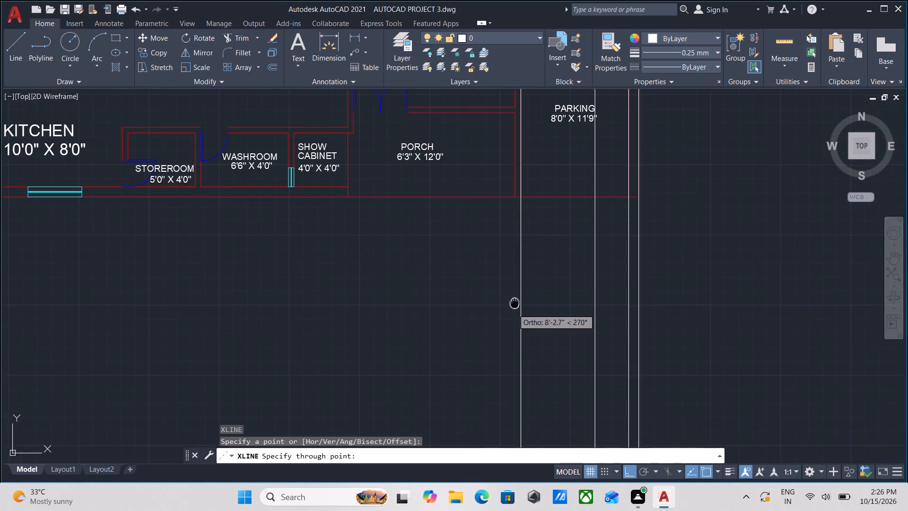
middle_drag(518, 287, 525, 251)
scroll(528, 290, down, 1)
middle_drag(527, 291, 524, 200)
scroll(528, 271, down, 1)
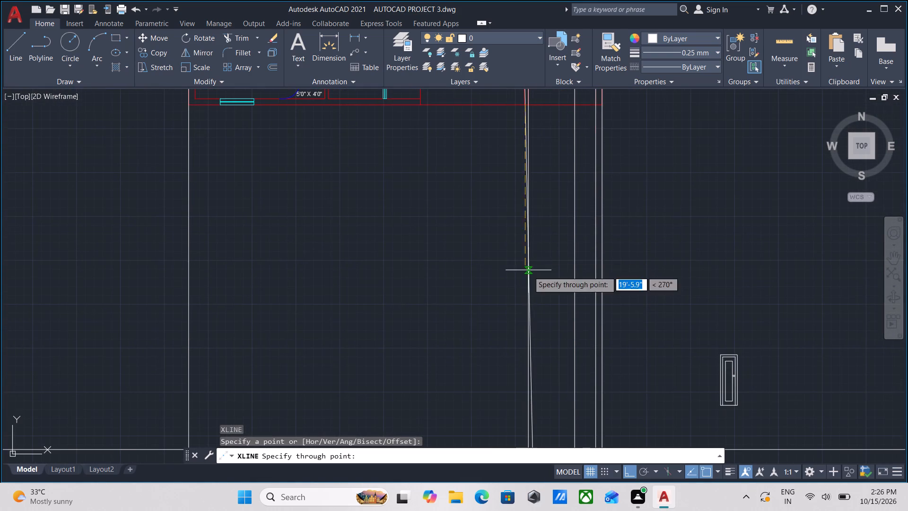
middle_drag(528, 271, 533, 173)
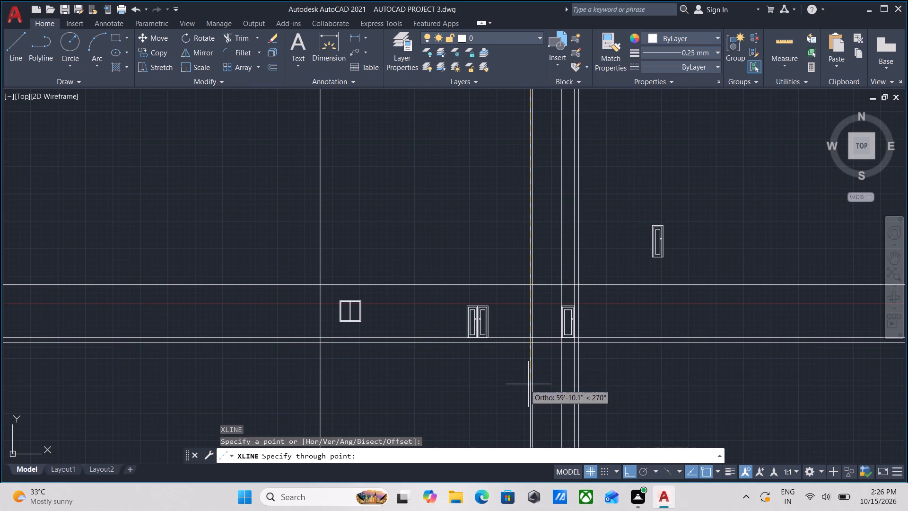
click(524, 384)
scroll(511, 352, up, 3)
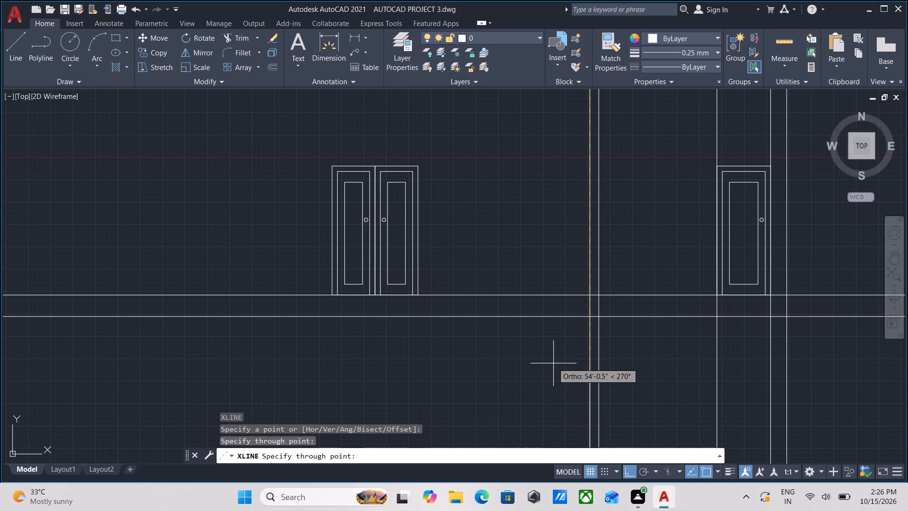
key(Escape)
Draw a vertical construction line down from the wall corner between the show cabinet and porch, below the double door, in the plan copy.
scroll(556, 363, down, 4)
middle_drag(555, 364, 539, 401)
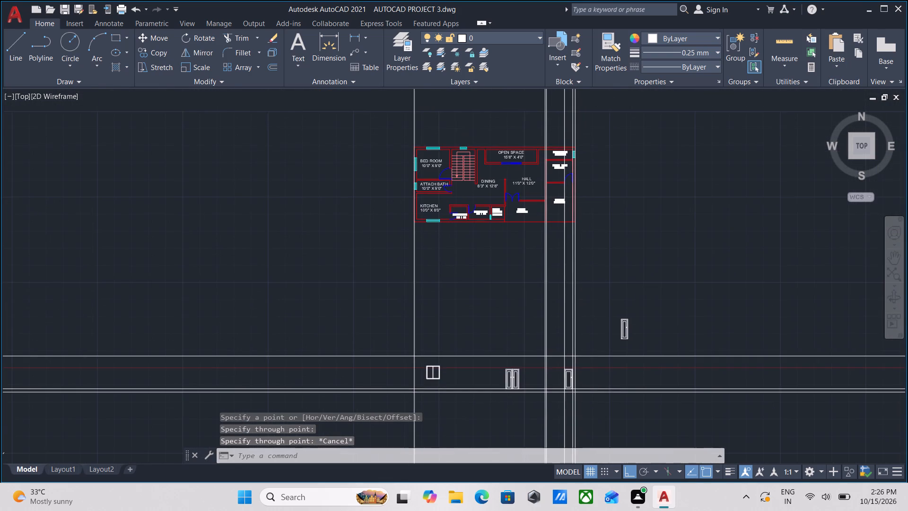
scroll(560, 165, up, 3)
scroll(498, 288, up, 1)
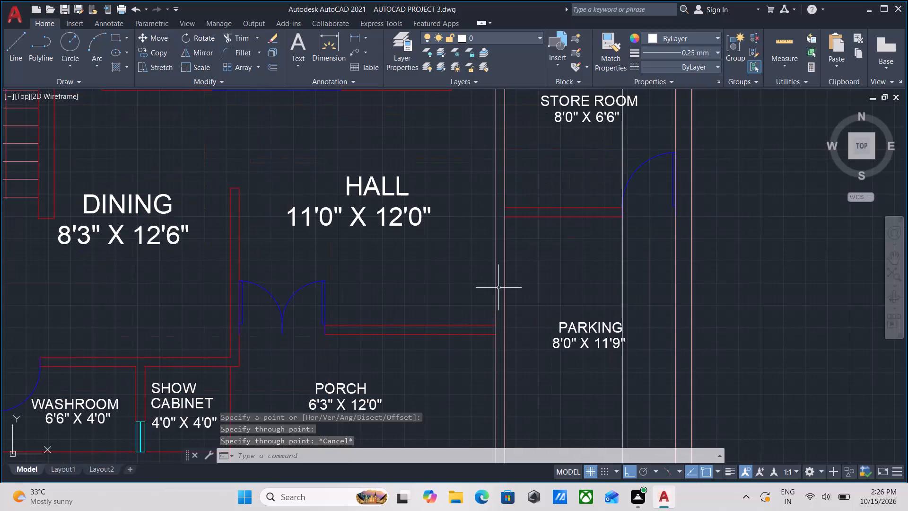
scroll(525, 287, down, 2)
middle_drag(525, 287, 533, 229)
middle_drag(475, 345, 486, 270)
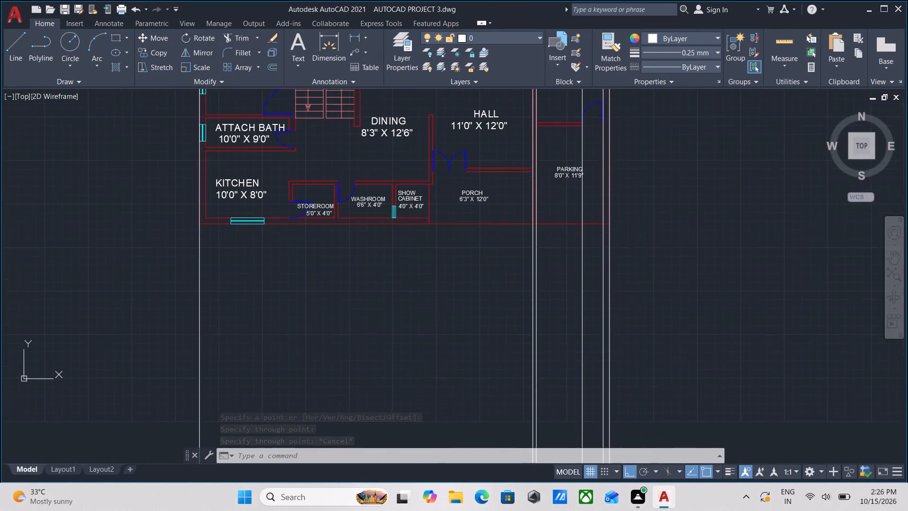
scroll(425, 317, down, 1)
middle_drag(425, 317, 452, 242)
scroll(443, 284, down, 1)
middle_drag(443, 284, 443, 300)
middle_drag(443, 300, 442, 319)
middle_drag(442, 319, 442, 327)
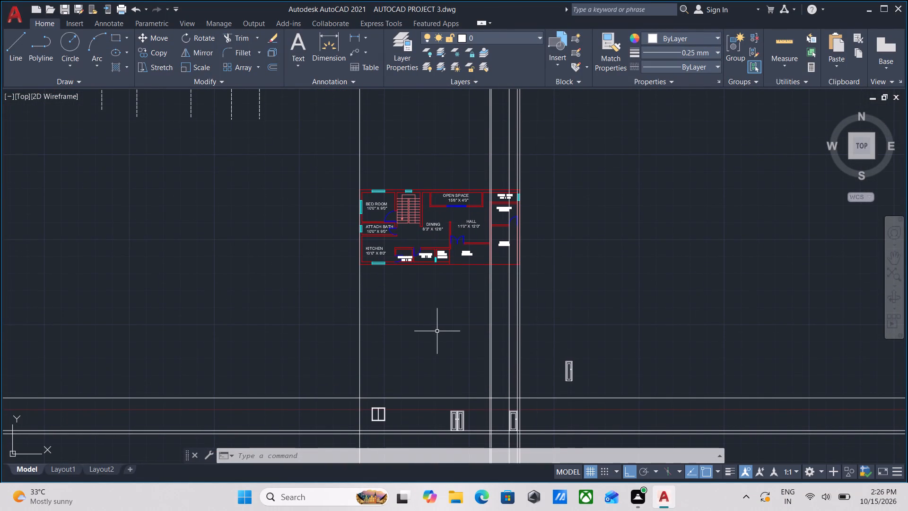
text(xl)
key(Return)
scroll(438, 255, up, 2)
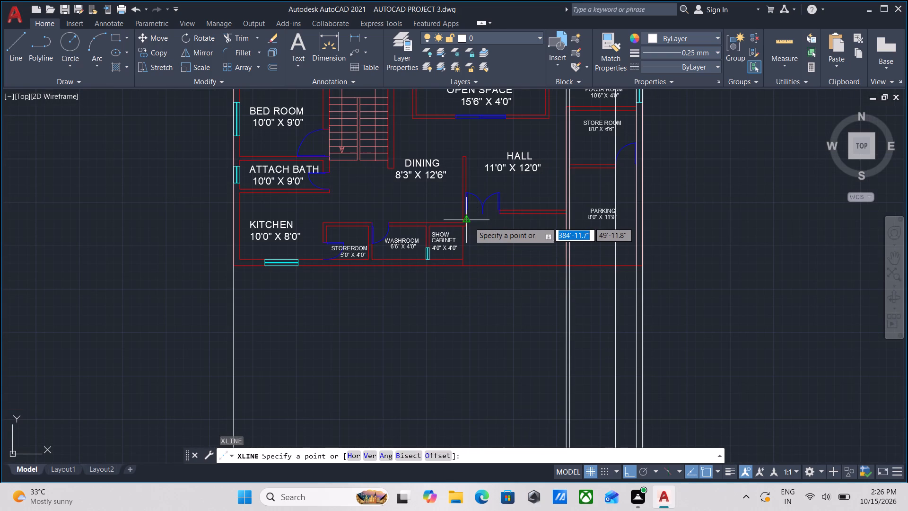
scroll(469, 222, up, 2)
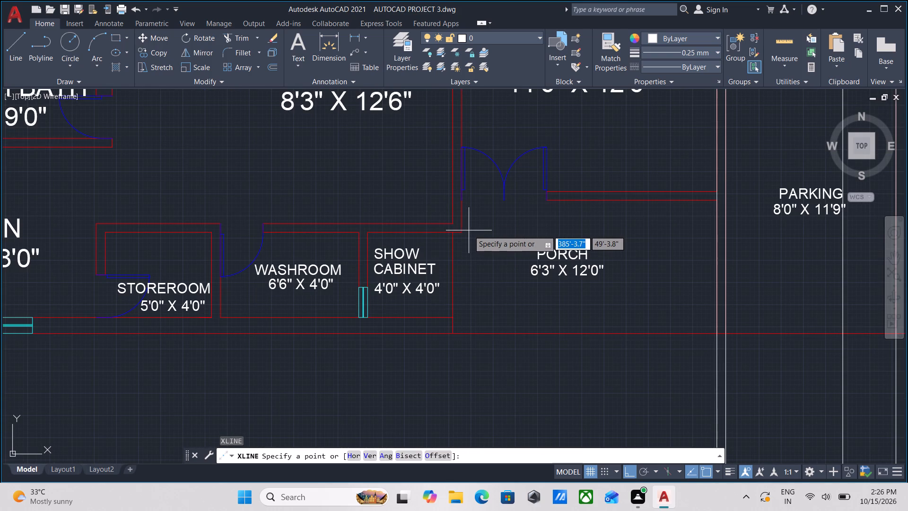
click(462, 232)
middle_drag(463, 339, 457, 297)
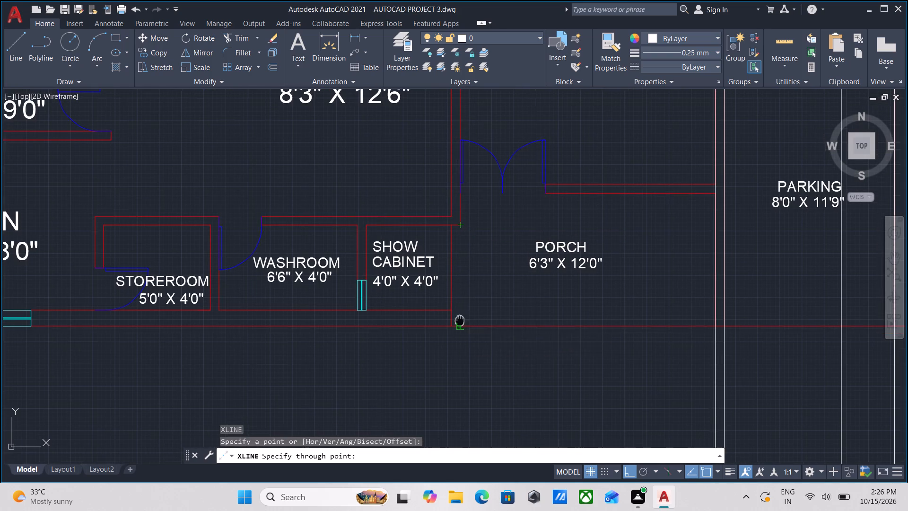
middle_drag(457, 297, 461, 222)
scroll(461, 335, down, 1)
middle_drag(461, 335, 459, 208)
scroll(460, 271, down, 2)
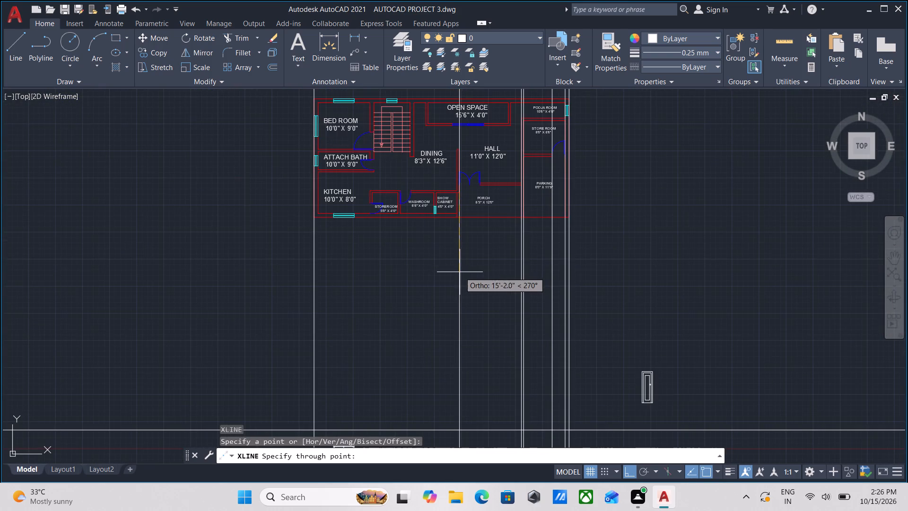
middle_drag(460, 272, 459, 197)
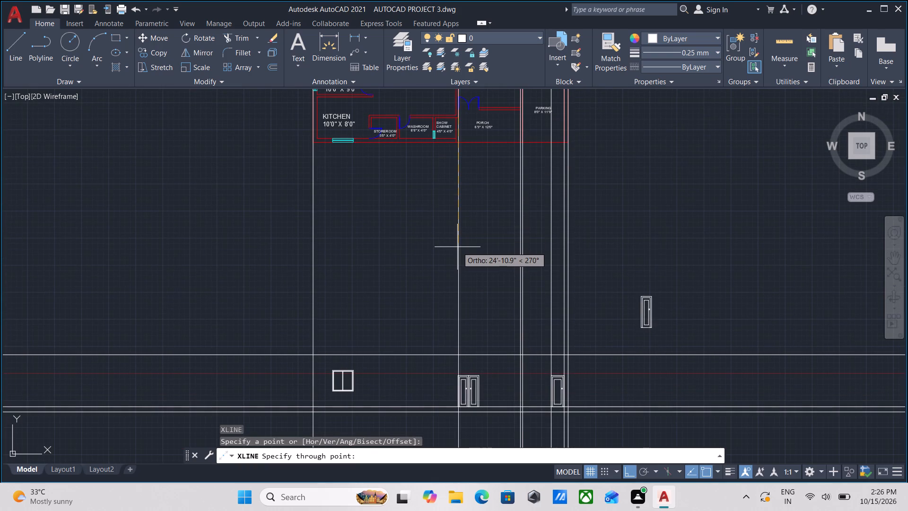
click(457, 247)
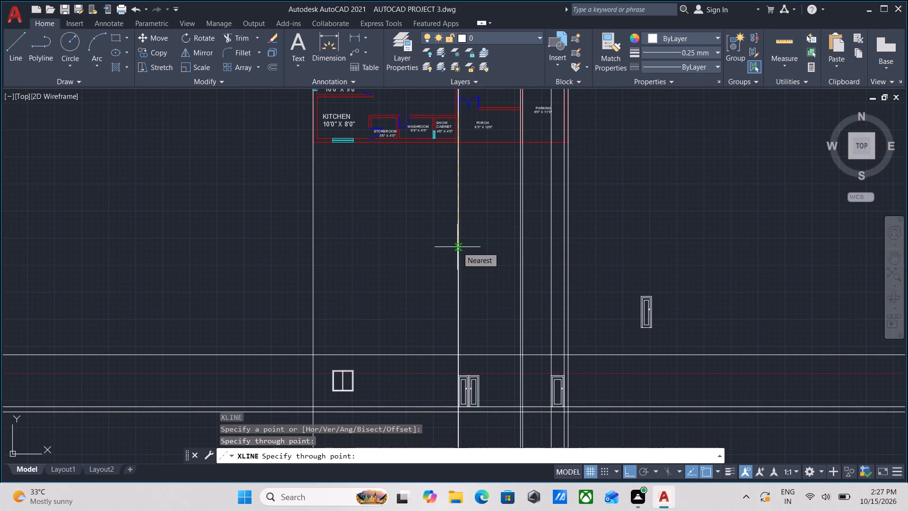
key(Escape)
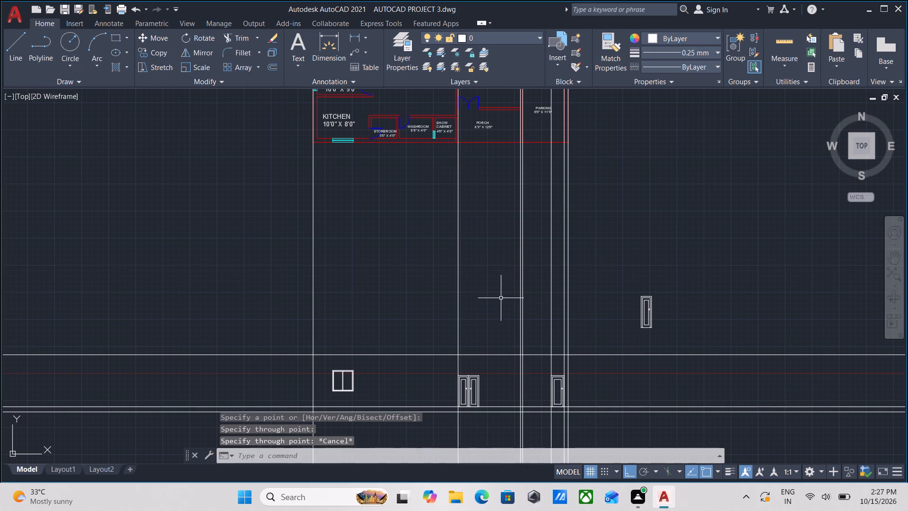
Examine how the projected vertical construction lines run from the plan copy to the elevation's window and doors.
middle_drag(527, 303, 522, 278)
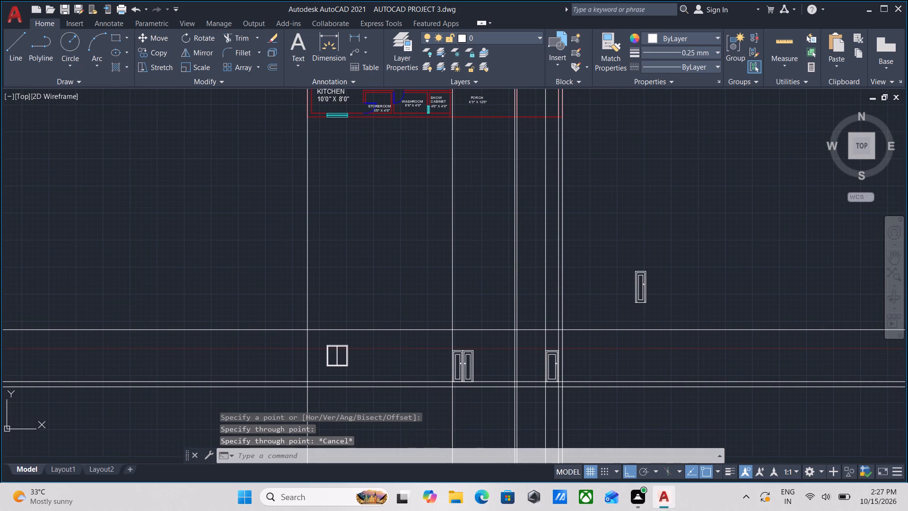
middle_drag(519, 278, 503, 311)
scroll(503, 306, down, 1)
middle_drag(503, 306, 487, 366)
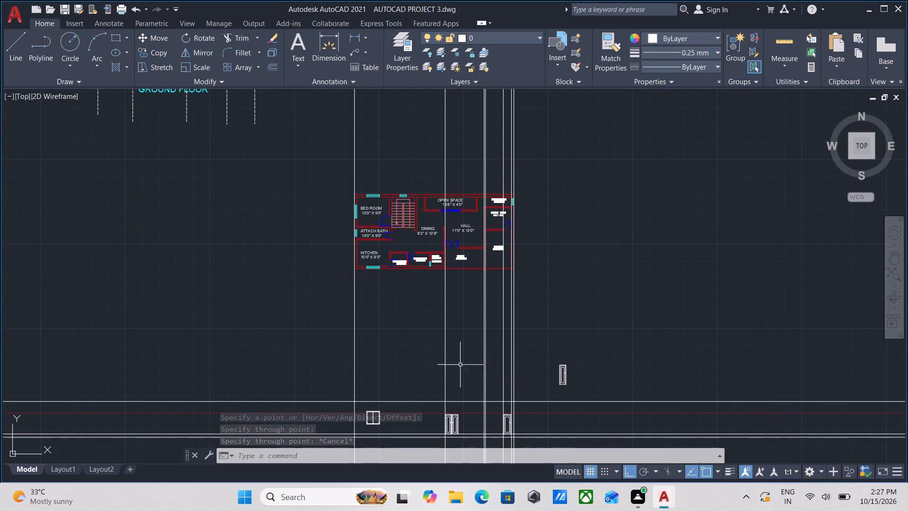
scroll(474, 355, up, 1)
scroll(474, 355, down, 1)
middle_click(474, 355)
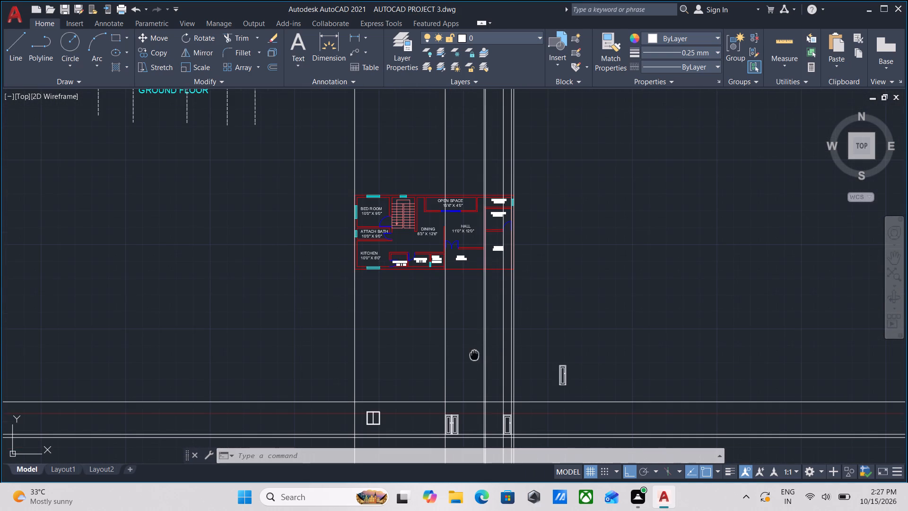
scroll(499, 326, up, 1)
middle_drag(491, 290, 445, 302)
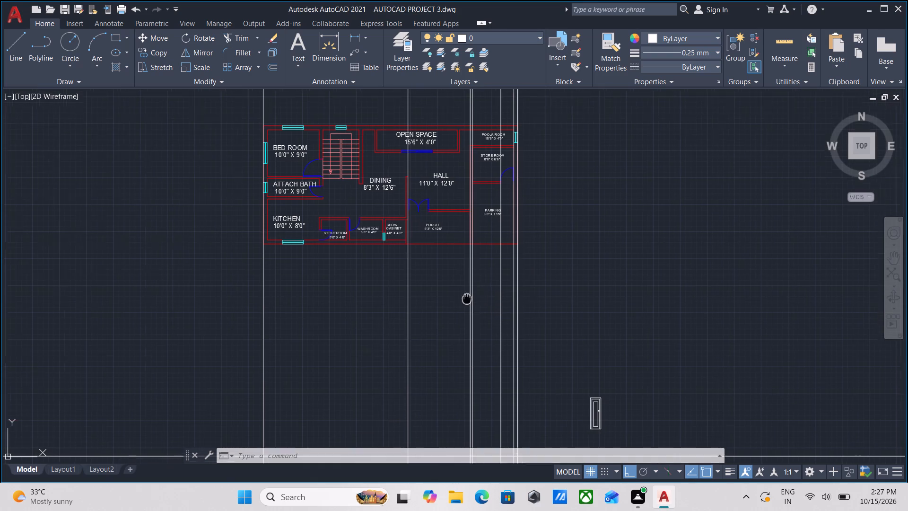
middle_drag(445, 302, 431, 302)
middle_drag(489, 302, 484, 229)
scroll(485, 247, down, 1)
middle_drag(485, 247, 485, 237)
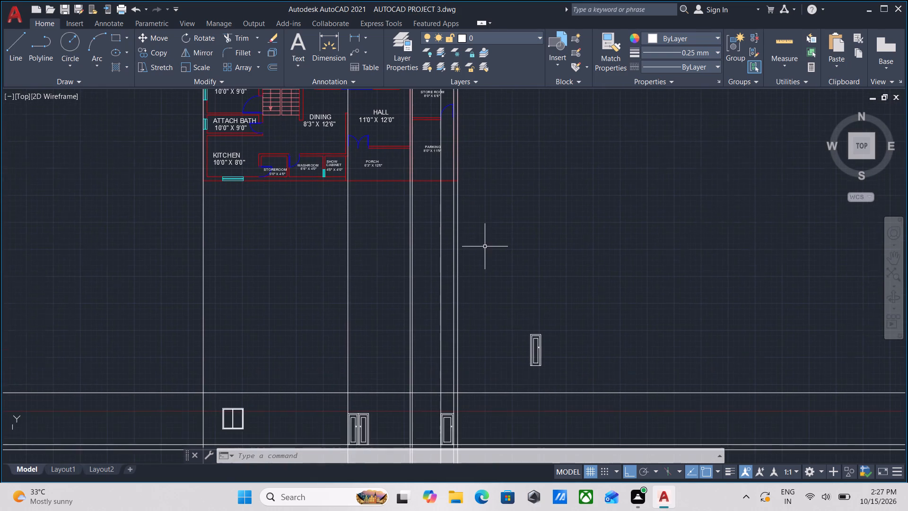
middle_drag(485, 237, 487, 214)
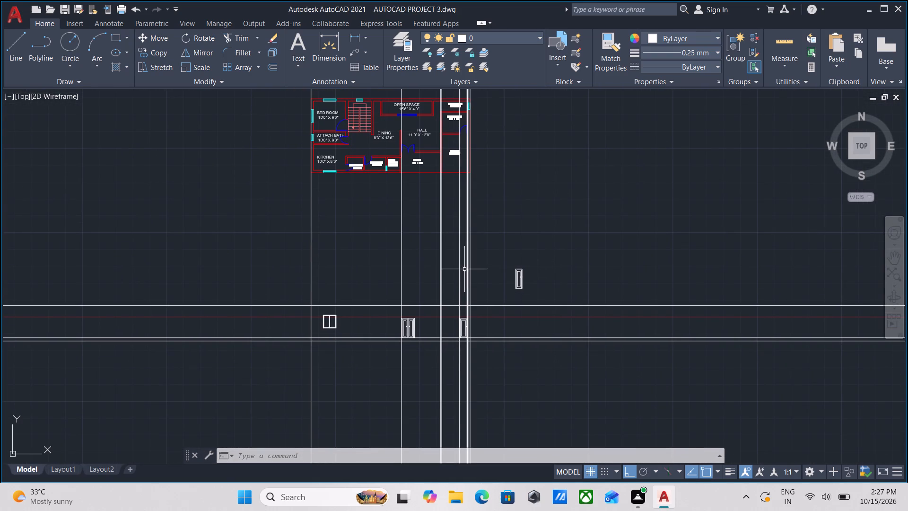
scroll(398, 347, up, 1)
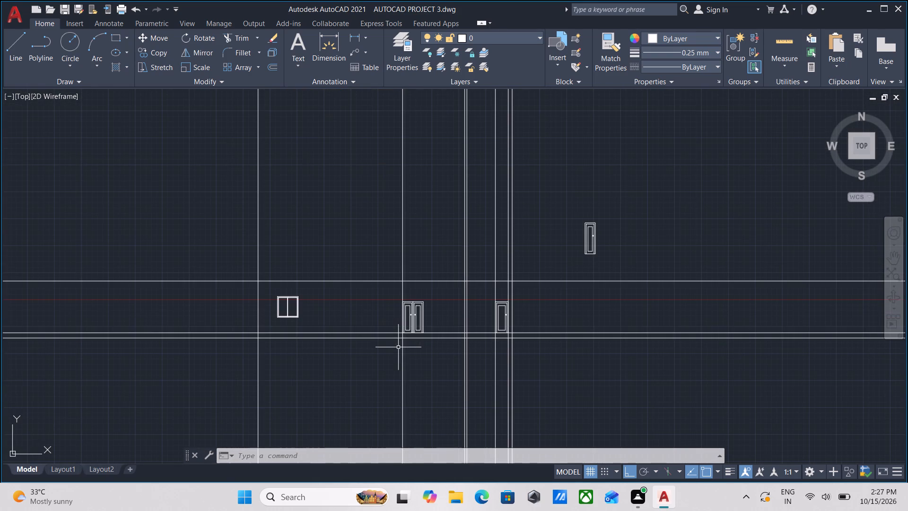
middle_drag(522, 304, 487, 340)
middle_drag(498, 270, 485, 310)
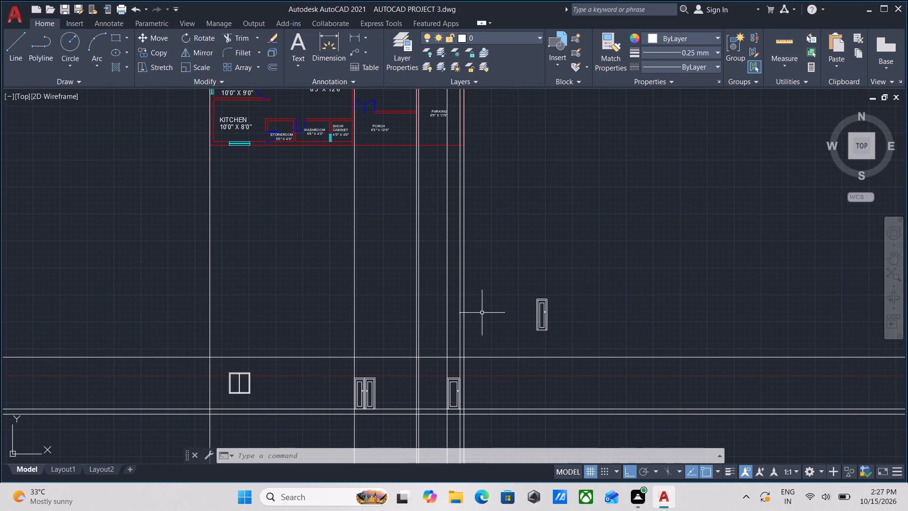
Trim all the vertical construction lines between the plan copy's bottom wall and the elevation's top horizontal line with one fence.
text(tr)
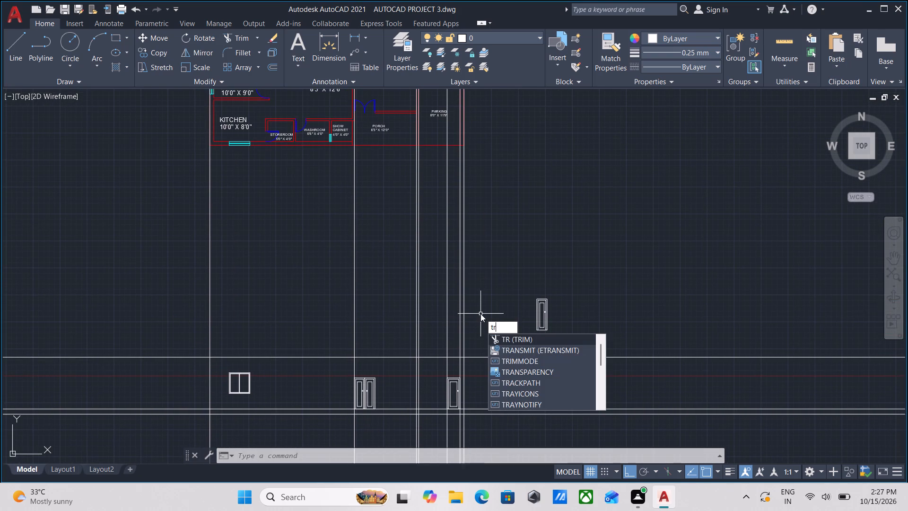
key(Return)
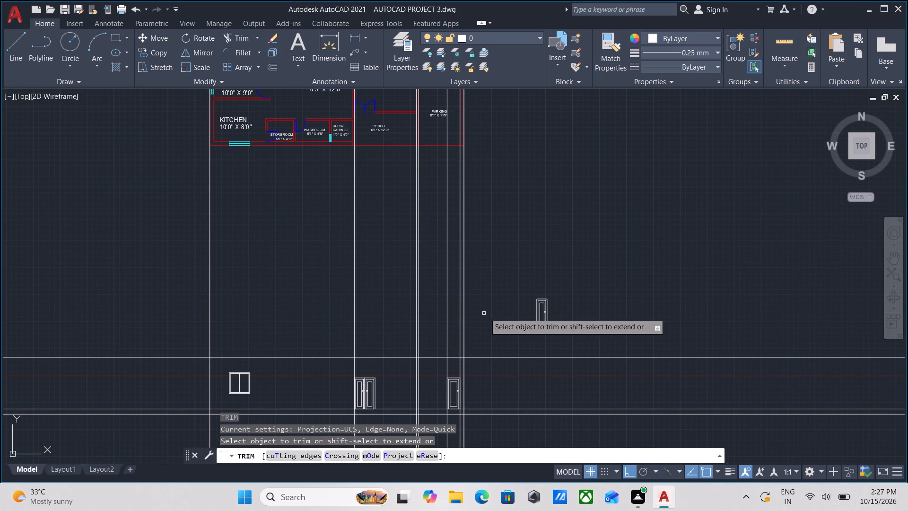
click(485, 313)
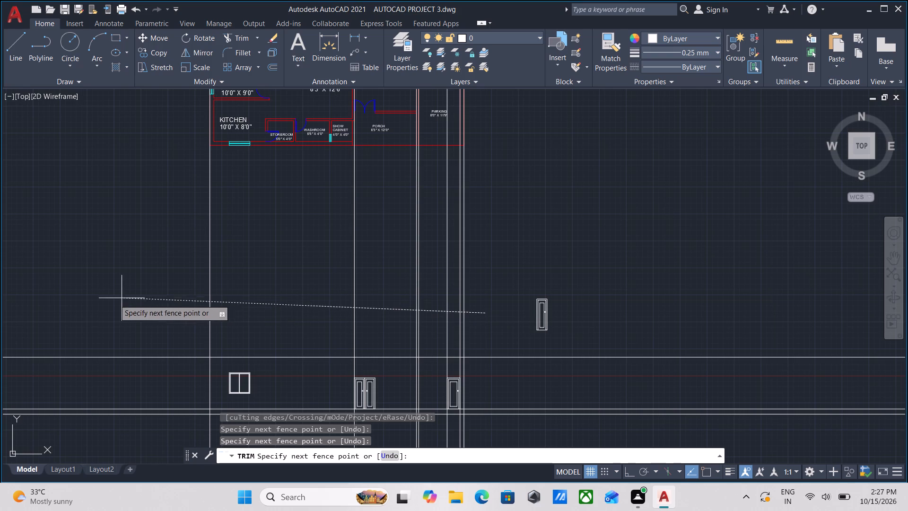
click(127, 308)
scroll(212, 285, down, 1)
middle_drag(215, 286, 224, 299)
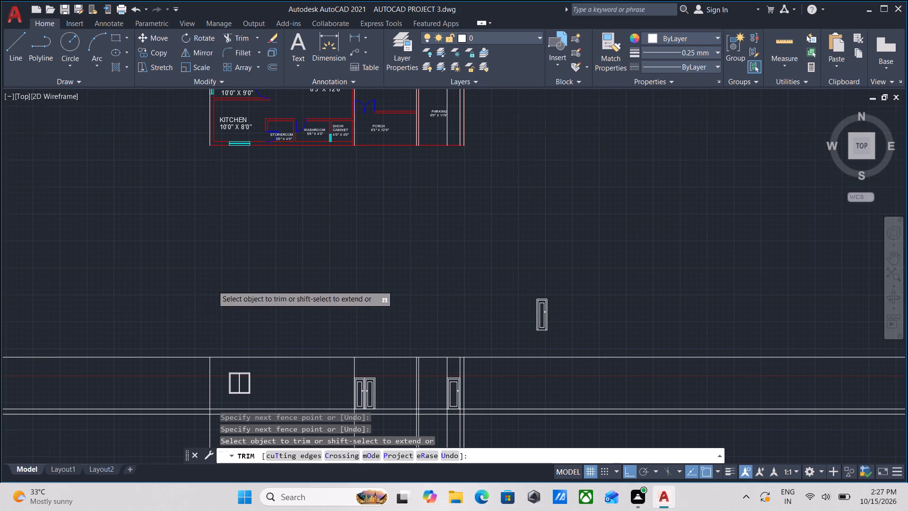
middle_drag(224, 299, 250, 344)
middle_drag(279, 312, 317, 314)
key(Escape)
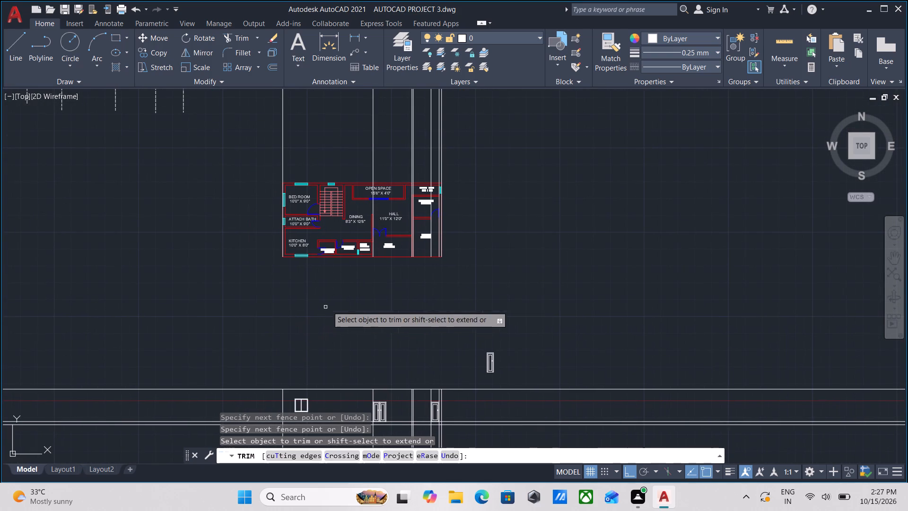
key(Escape)
Erase the leftover upper pieces of the vertical construction lines that run through and above the ground floor plan copy.
scroll(585, 319, down, 1)
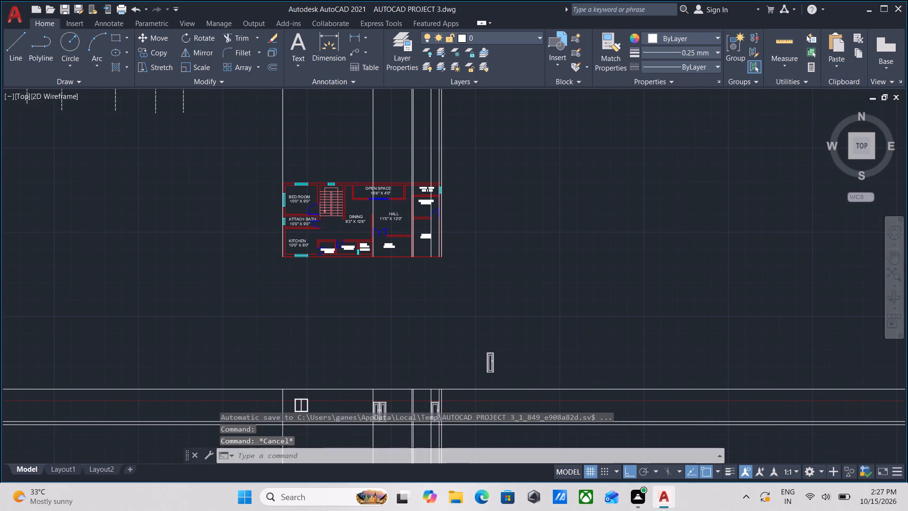
middle_drag(597, 324, 584, 267)
middle_drag(522, 138, 544, 231)
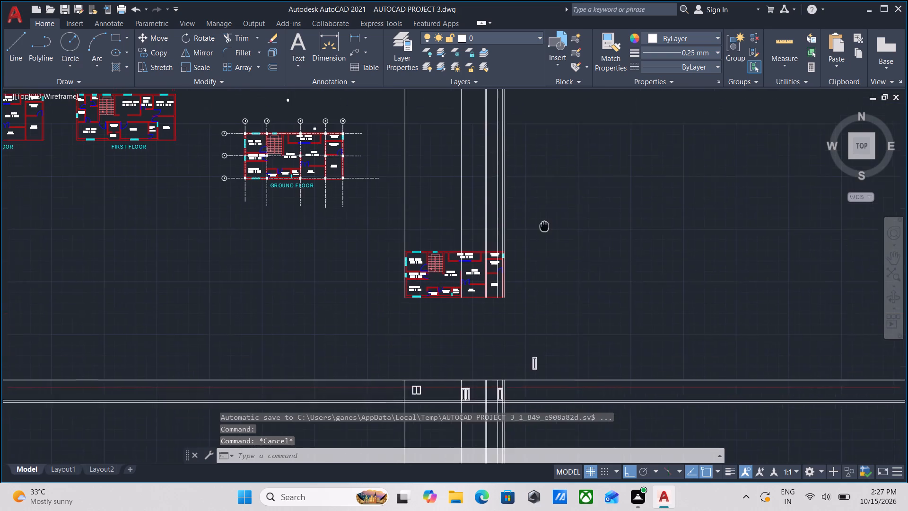
click(534, 212)
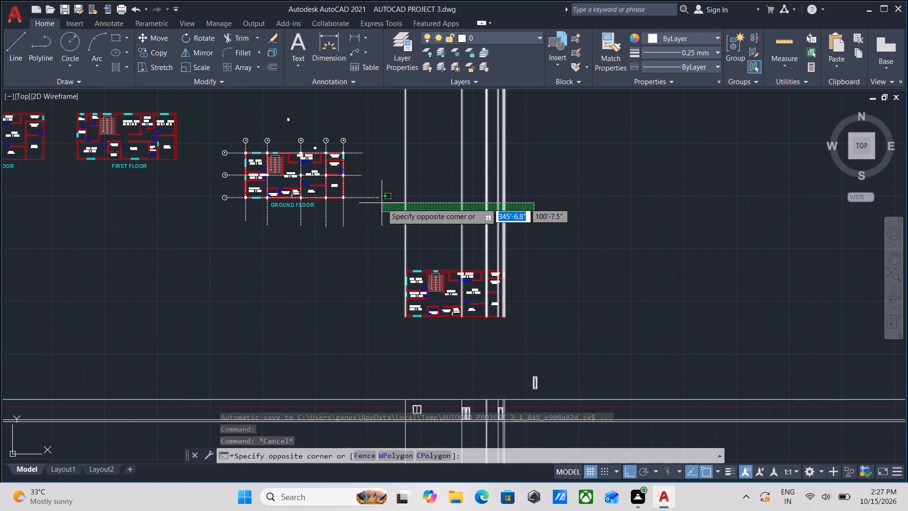
click(385, 203)
right_click(385, 203)
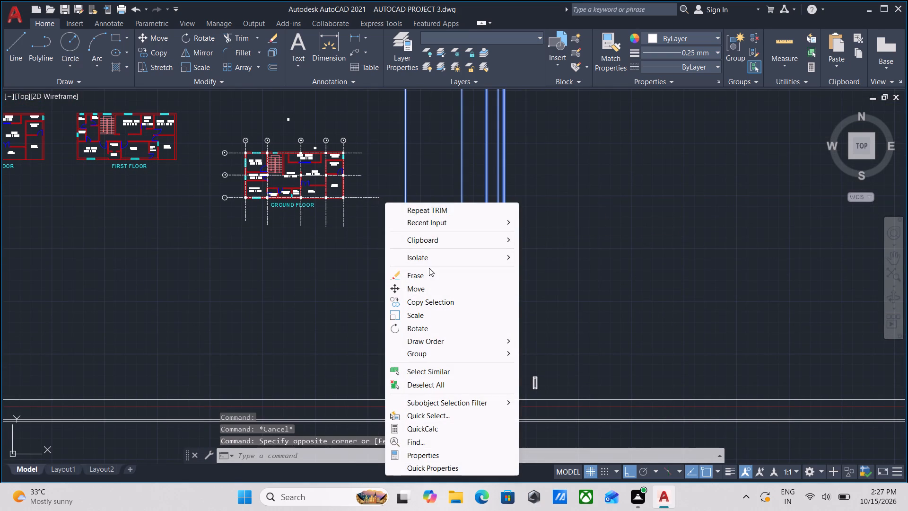
click(430, 277)
scroll(450, 276, down, 2)
middle_drag(451, 277, 457, 218)
scroll(466, 283, up, 1)
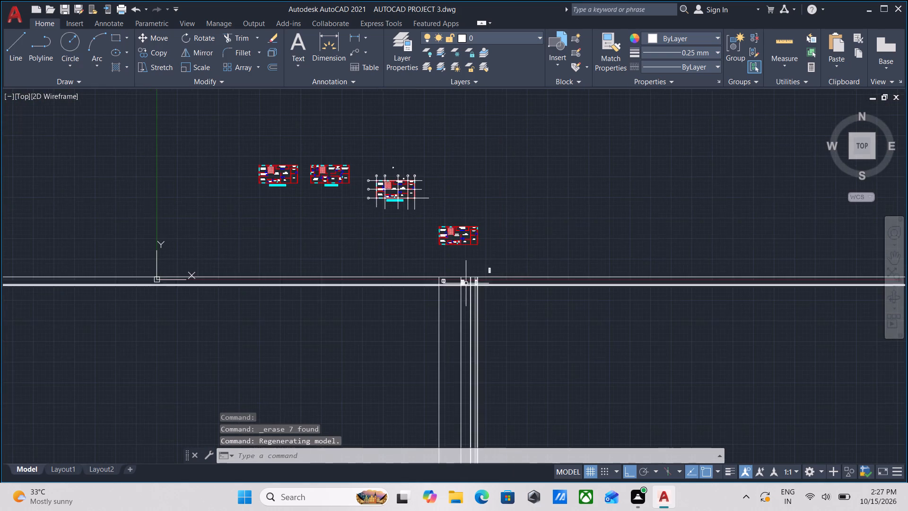
Draw a 5" horizontal line outward from the double door's bottom right corner, continued by a 6" line straight down.
scroll(466, 283, up, 2)
scroll(514, 270, up, 2)
scroll(572, 249, down, 1)
middle_drag(572, 249, 574, 259)
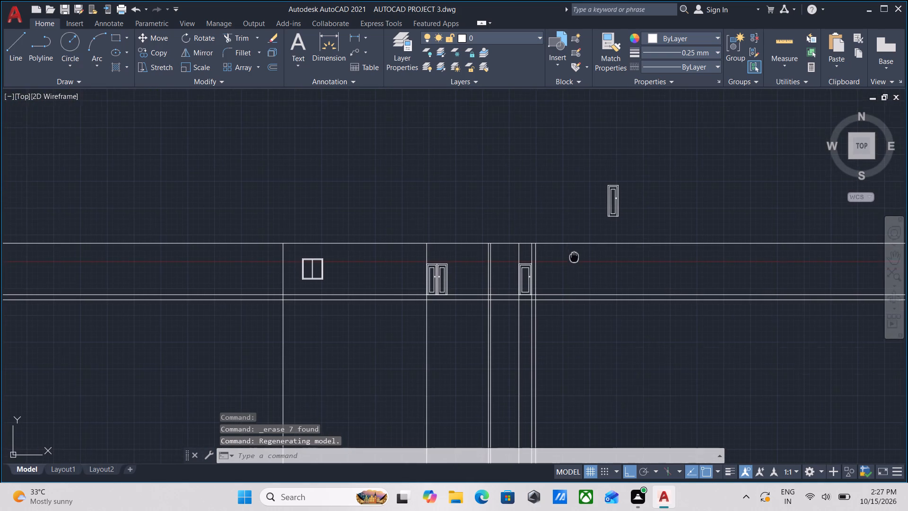
scroll(411, 335, up, 2)
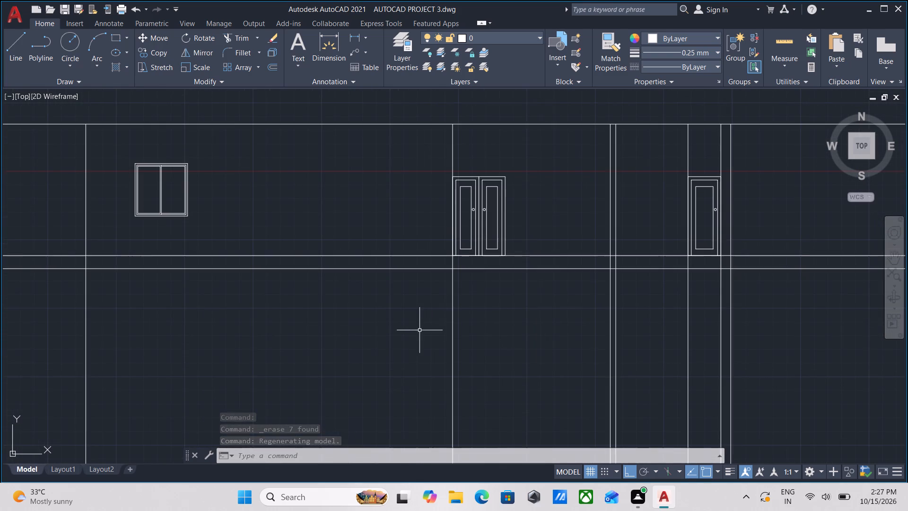
scroll(474, 311, down, 1)
middle_click(477, 311)
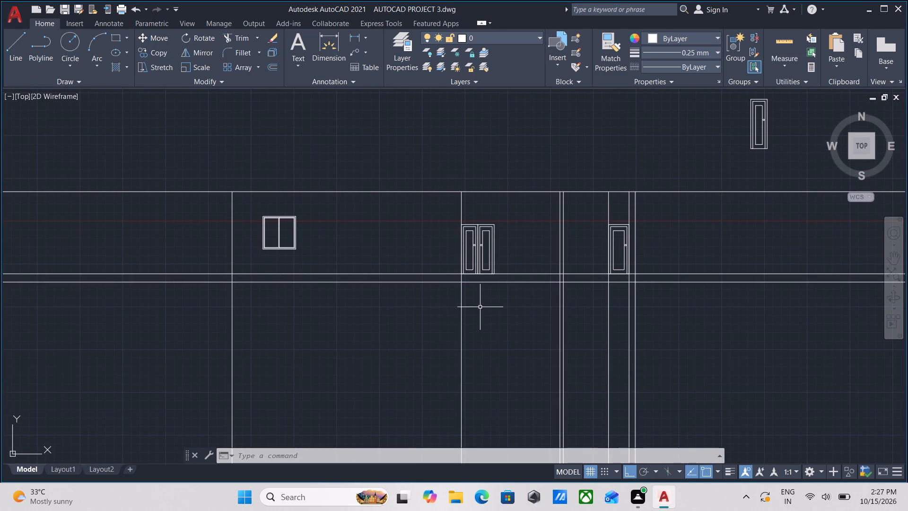
scroll(476, 265, up, 2)
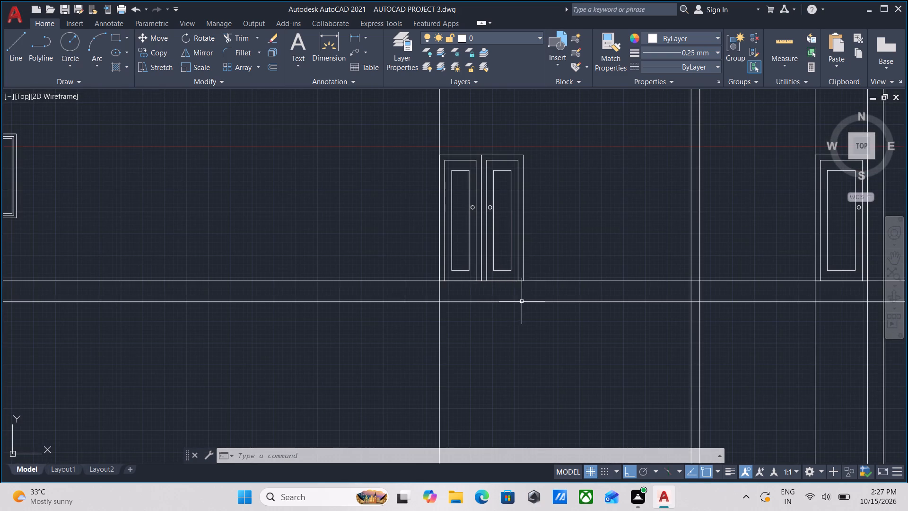
middle_drag(526, 298, 526, 326)
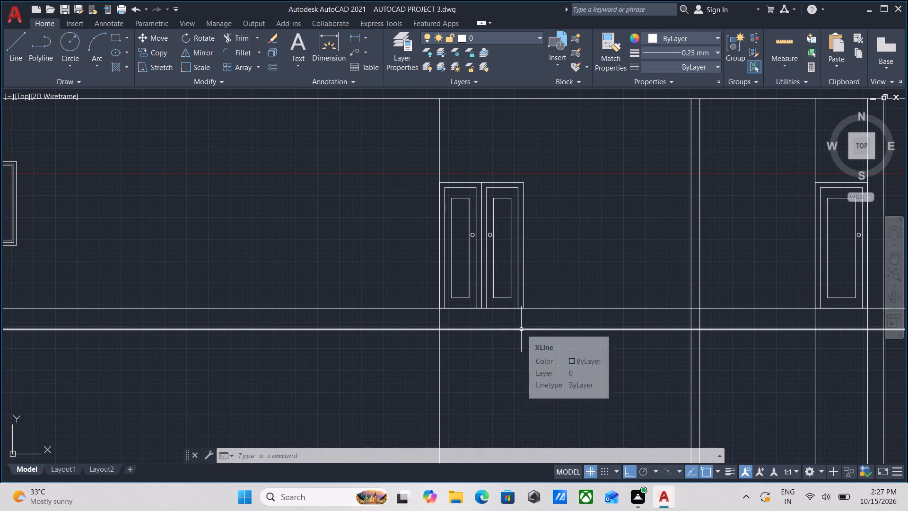
key(l)
key(Return)
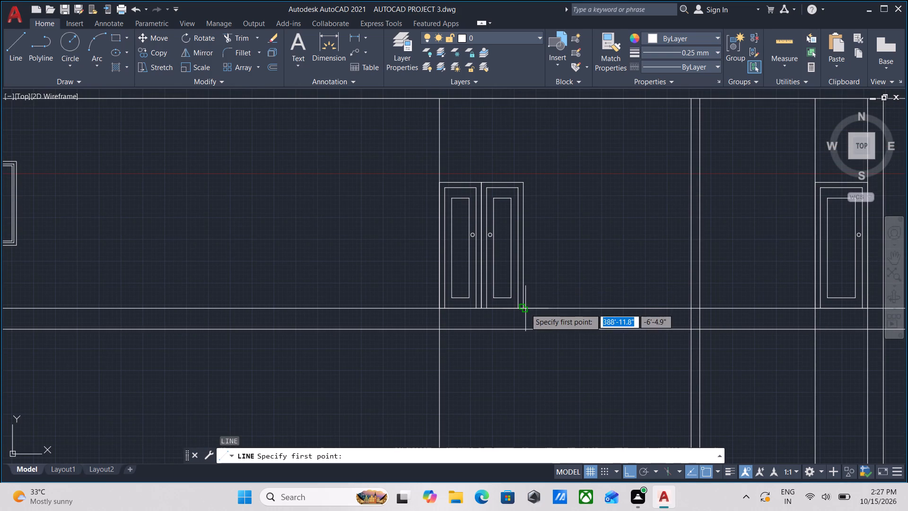
scroll(525, 309, up, 3)
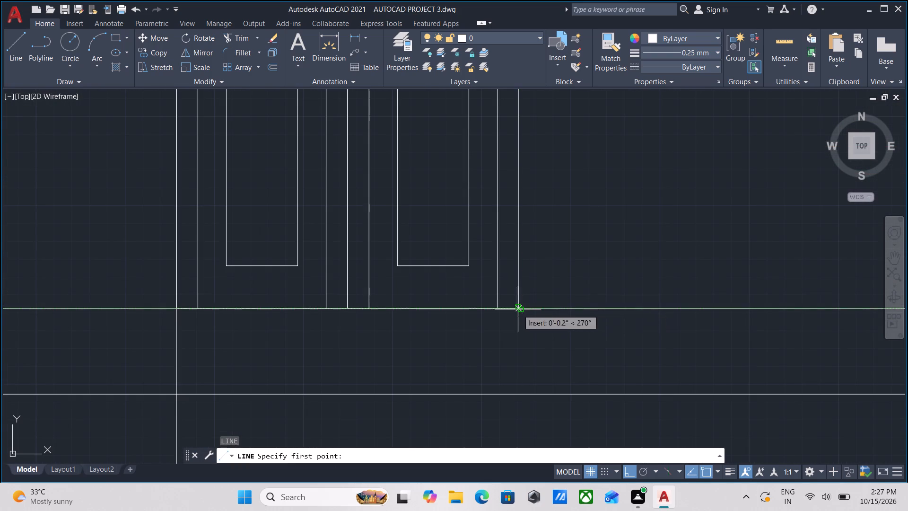
click(518, 309)
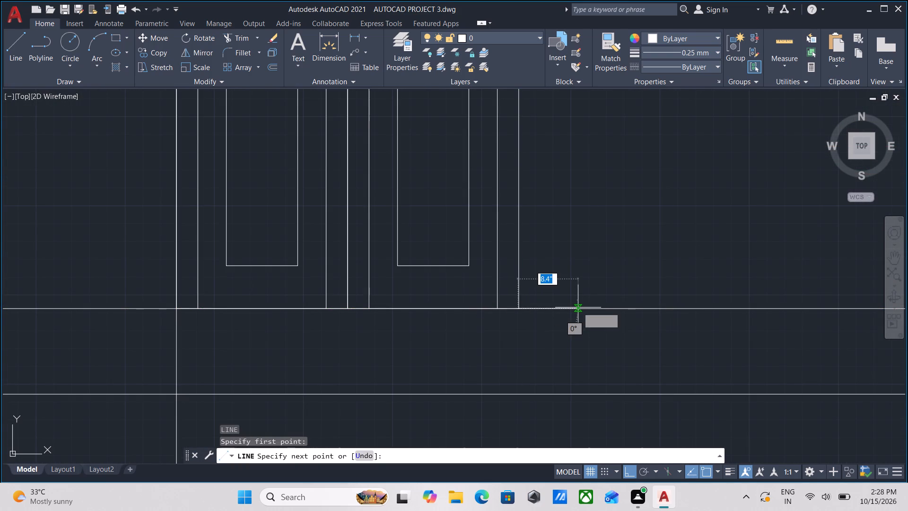
key(5)
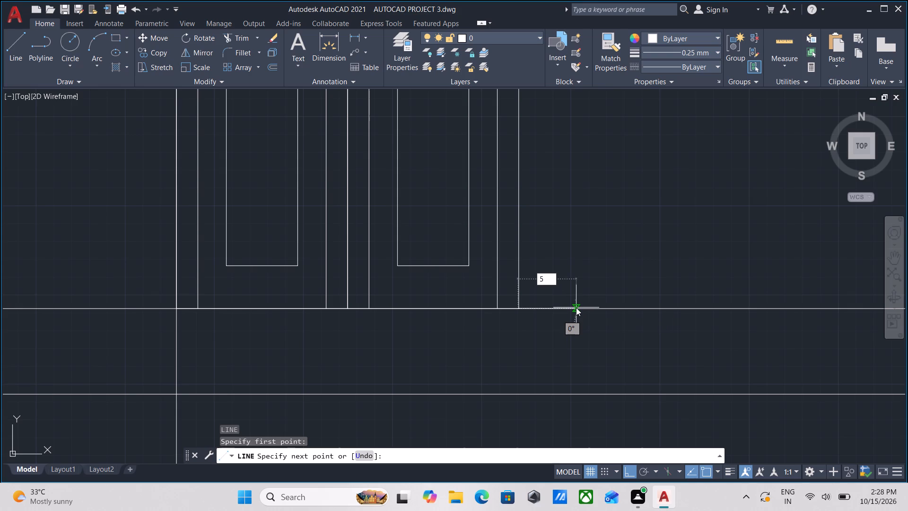
key(shift+quotedbl)
key(Return)
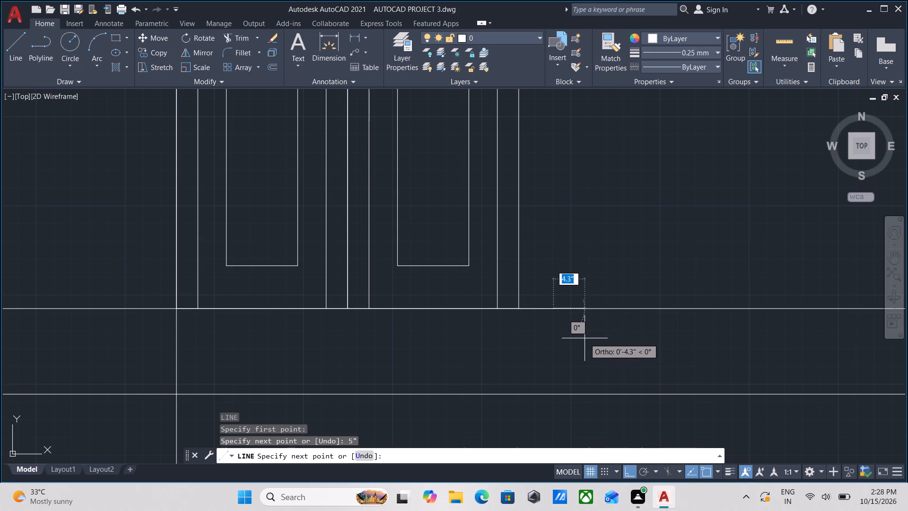
scroll(548, 328, up, 1)
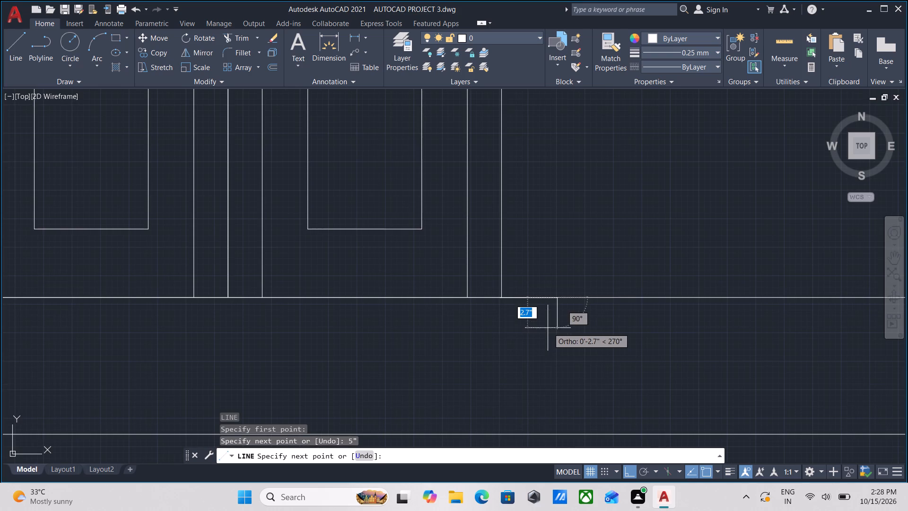
middle_drag(544, 348, 615, 328)
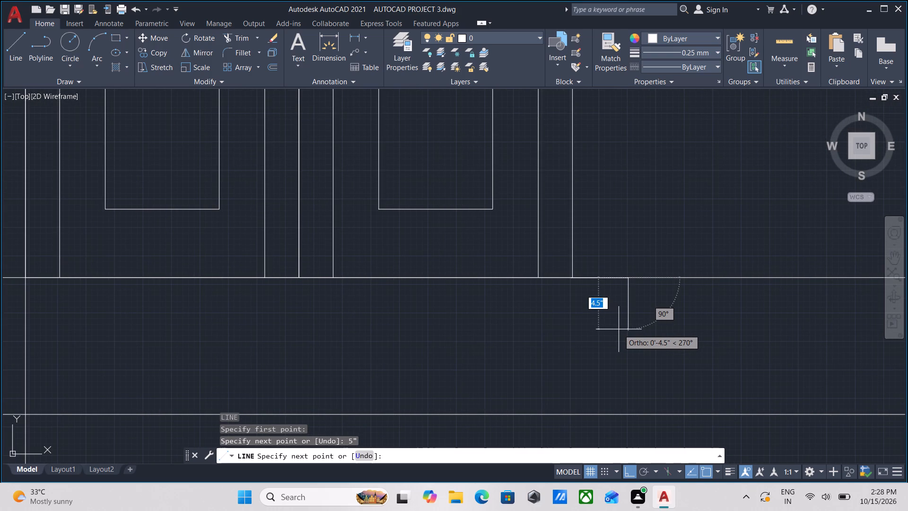
key(6)
key(Return)
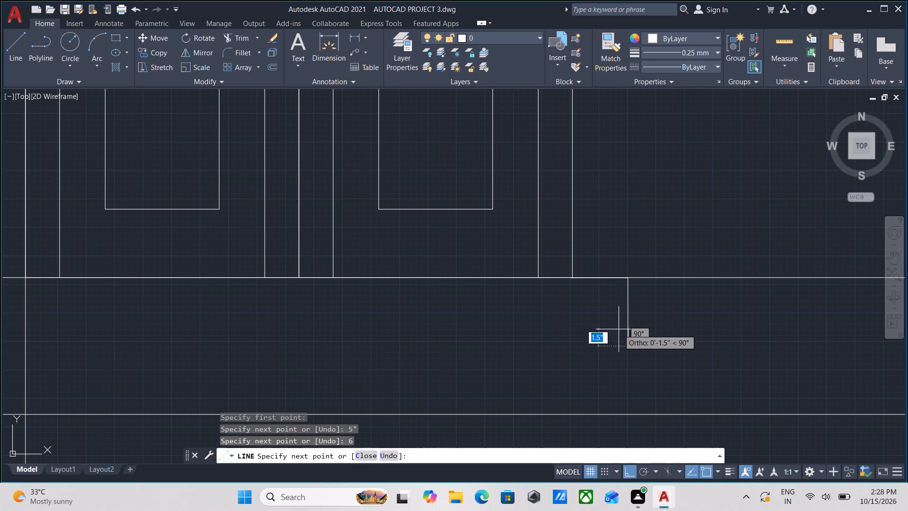
middle_drag(485, 334, 651, 331)
scroll(515, 339, down, 2)
middle_drag(515, 339, 603, 331)
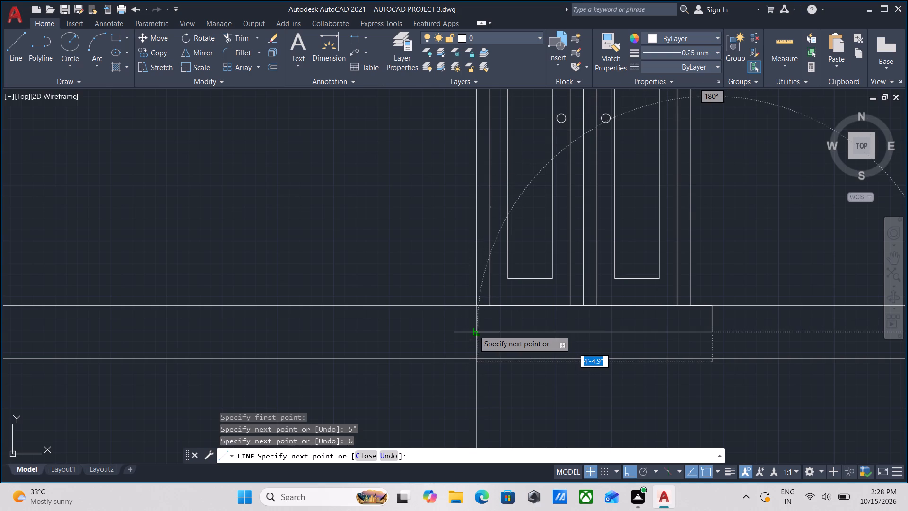
scroll(478, 328, down, 2)
key(Escape)
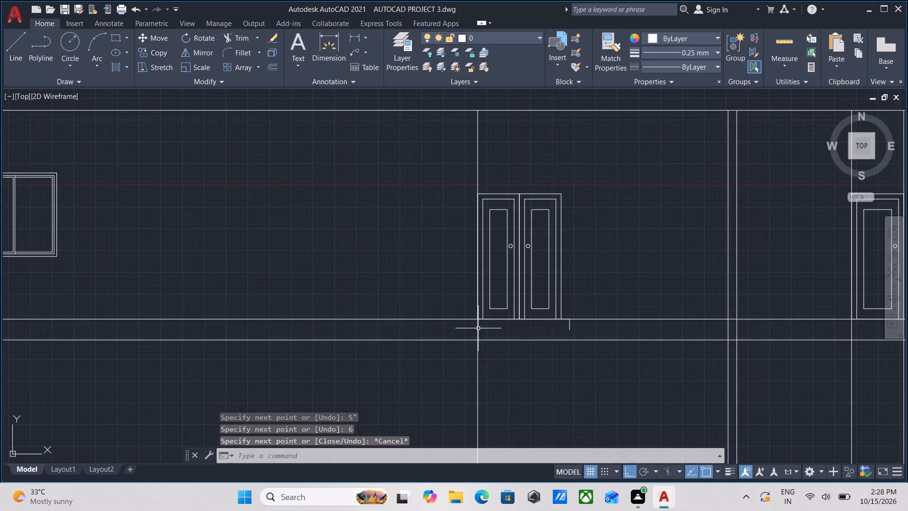
scroll(491, 344, down, 2)
key(Escape)
Trim the vertical construction lines below the elevation's lowest horizontal line, from the double door's line to the far right wall lines.
middle_drag(495, 389, 498, 323)
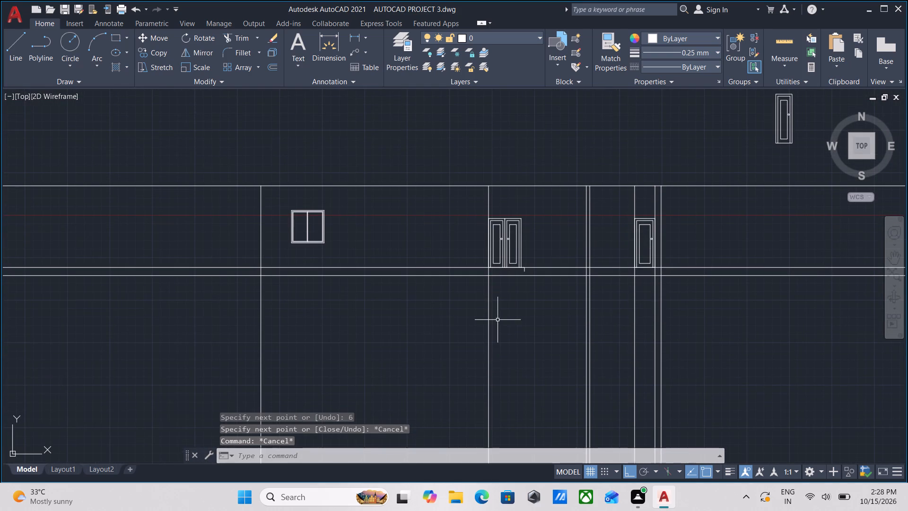
scroll(496, 306, up, 1)
middle_drag(502, 317, 500, 344)
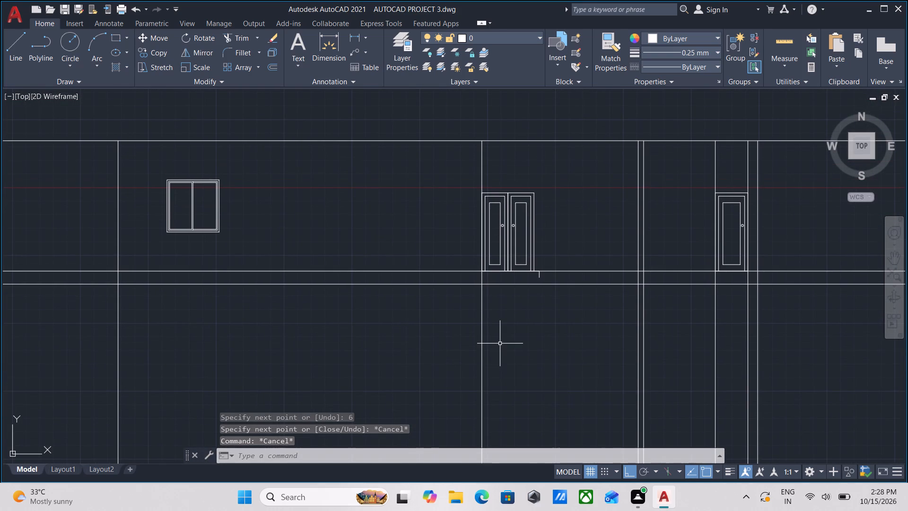
text(re)
key(BackSpace)
key(BackSpace)
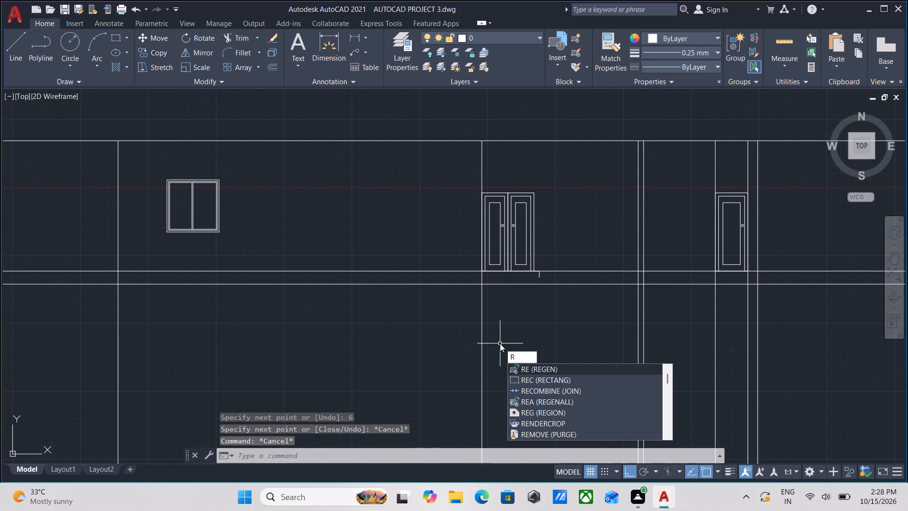
text(tr)
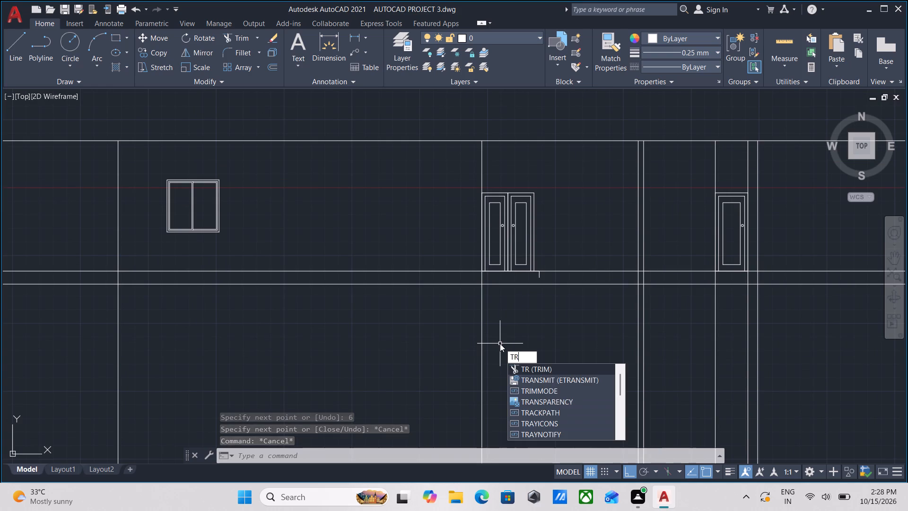
key(Return)
click(500, 344)
click(412, 344)
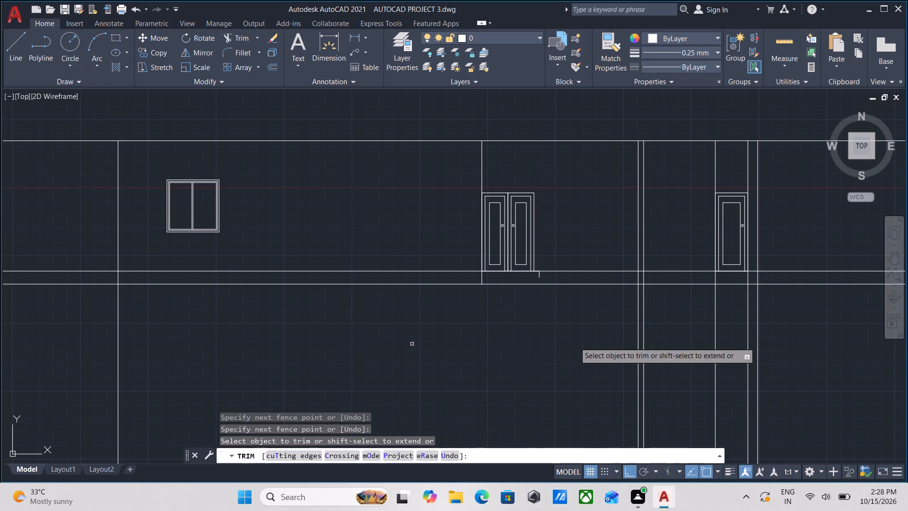
middle_drag(575, 342, 444, 311)
click(714, 309)
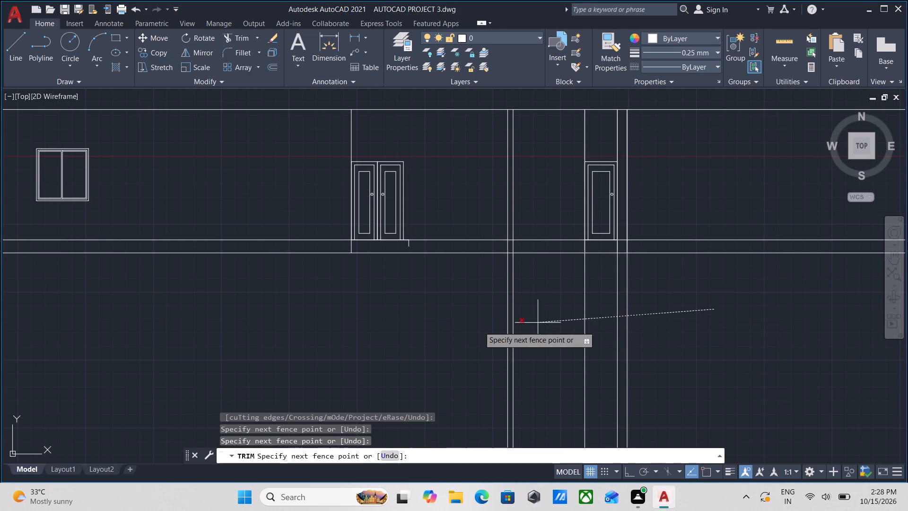
click(397, 327)
Trim the short vertical pieces between the two lowest horizontal lines, from the far right wall lines to the double door's line.
middle_drag(347, 250, 399, 307)
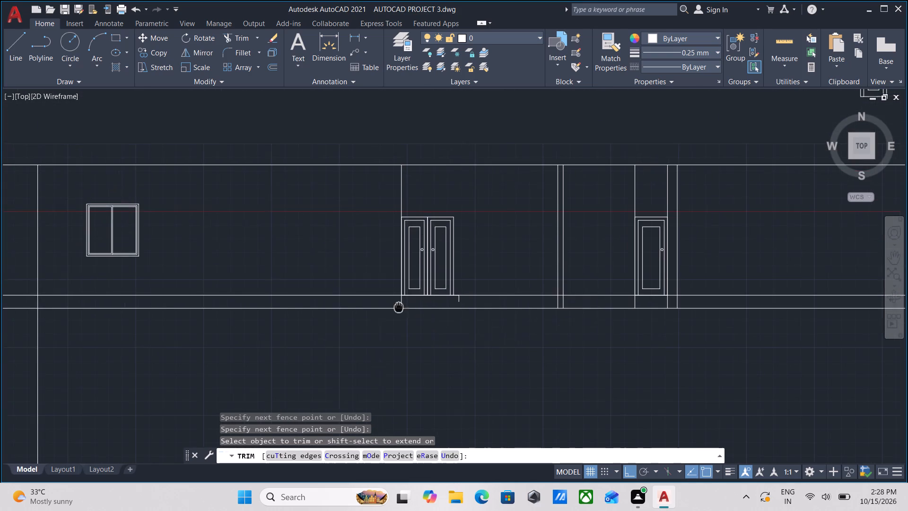
click(716, 304)
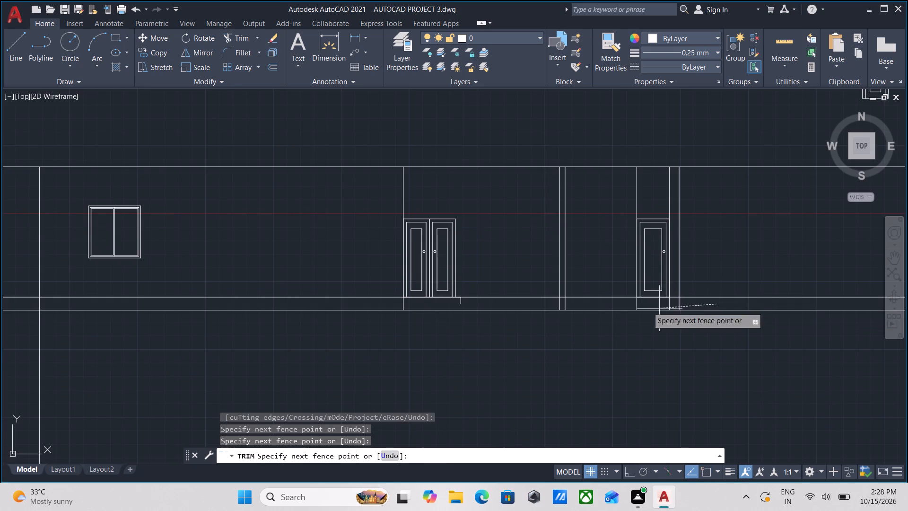
middle_drag(482, 303, 559, 301)
middle_drag(332, 300, 332, 300)
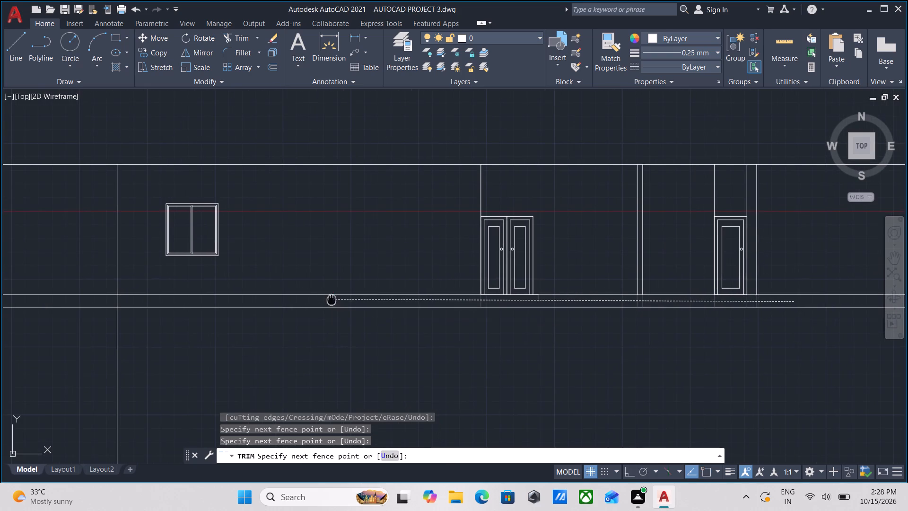
middle_drag(332, 300, 537, 303)
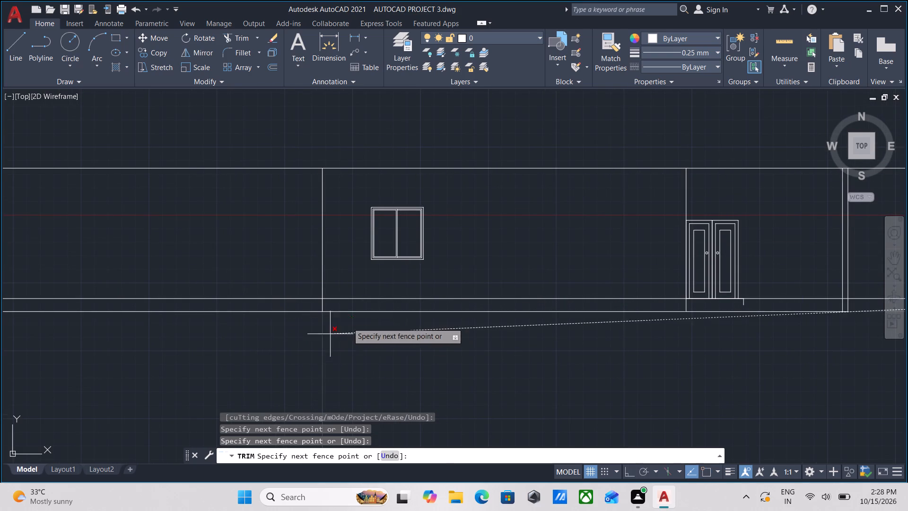
click(380, 307)
Trim away the 6" vertical stub beside the double door, below the elevation's door base line.
scroll(464, 338, down, 1)
middle_drag(467, 338, 370, 341)
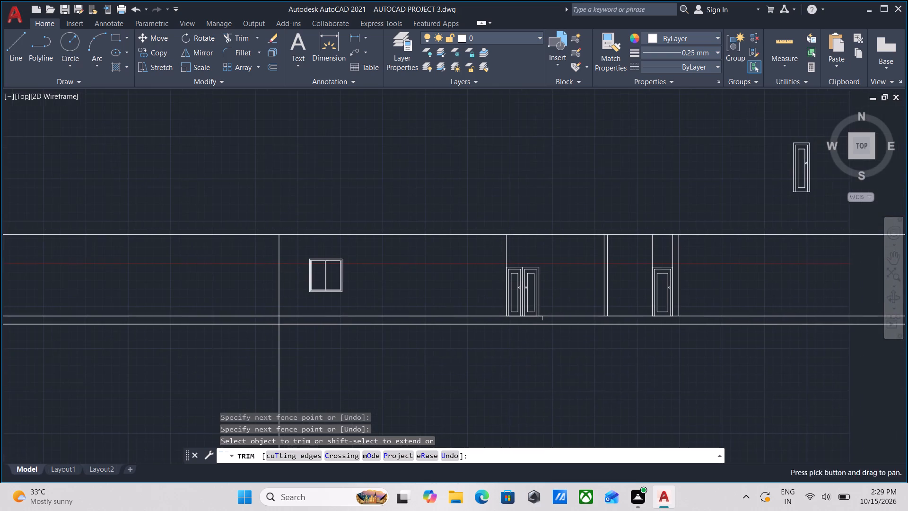
scroll(484, 336, up, 2)
scroll(486, 336, down, 1)
middle_drag(487, 336, 485, 362)
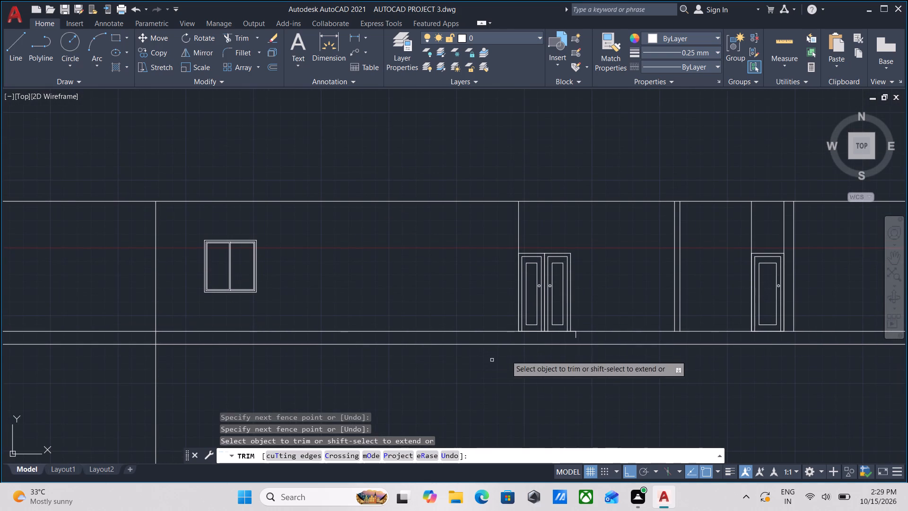
scroll(574, 346, up, 1)
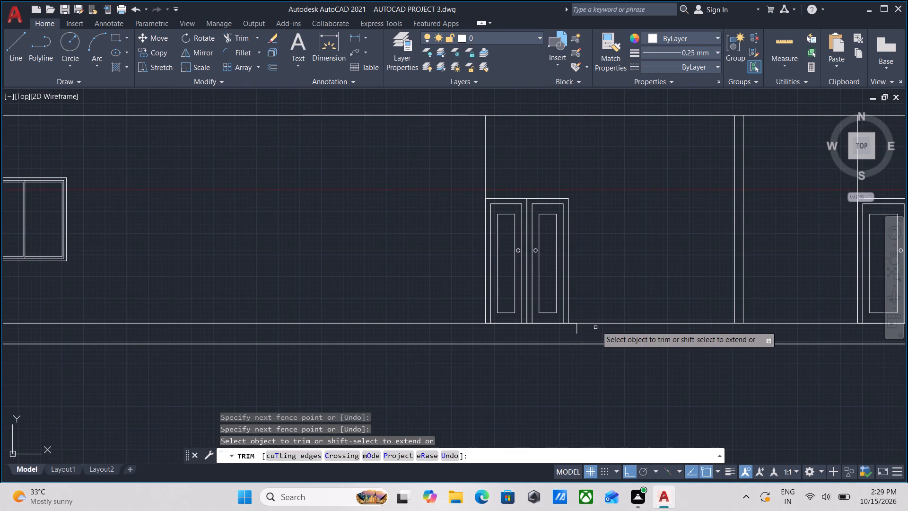
click(591, 331)
click(557, 331)
scroll(635, 395, down, 1)
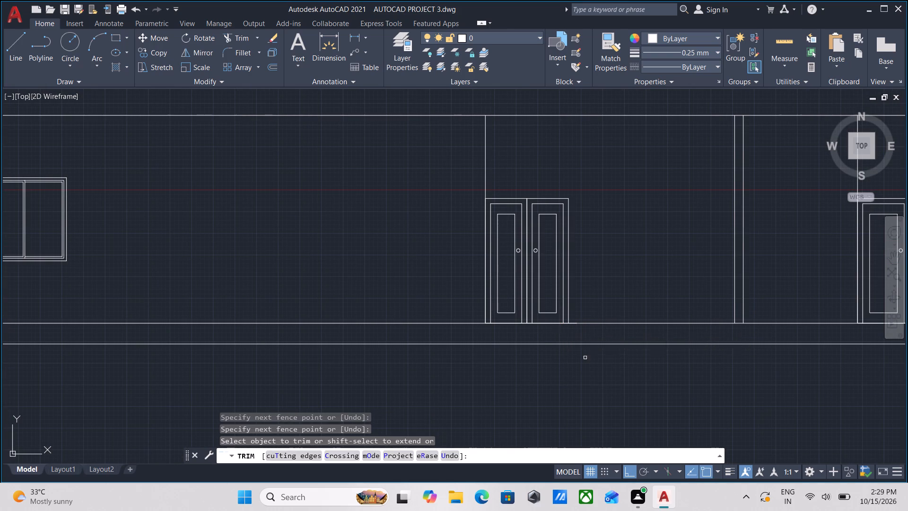
Examine the trimmed elevation against the ground floor plan copy above it and the gridded ground floor plan.
middle_drag(635, 394, 541, 402)
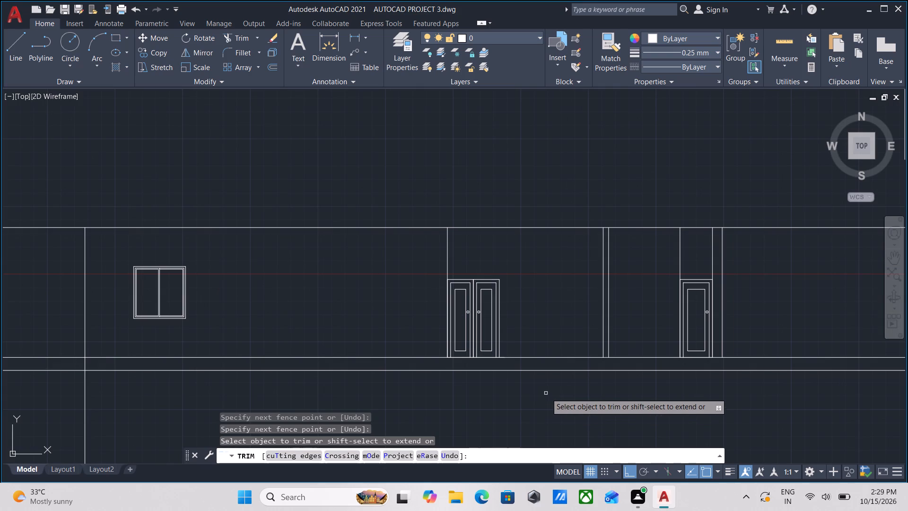
scroll(551, 401, down, 1)
middle_drag(553, 401, 549, 416)
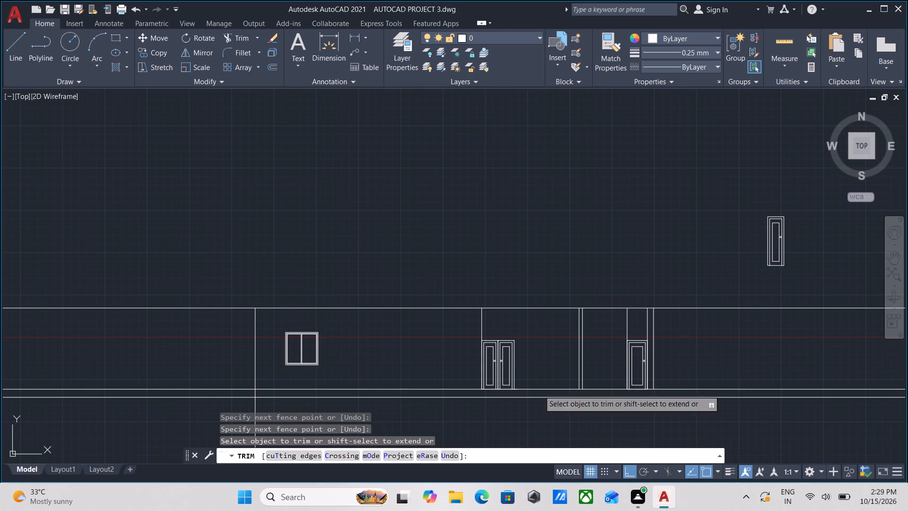
scroll(522, 240, down, 2)
middle_drag(522, 240, 538, 340)
scroll(516, 324, down, 1)
middle_drag(516, 340, 517, 355)
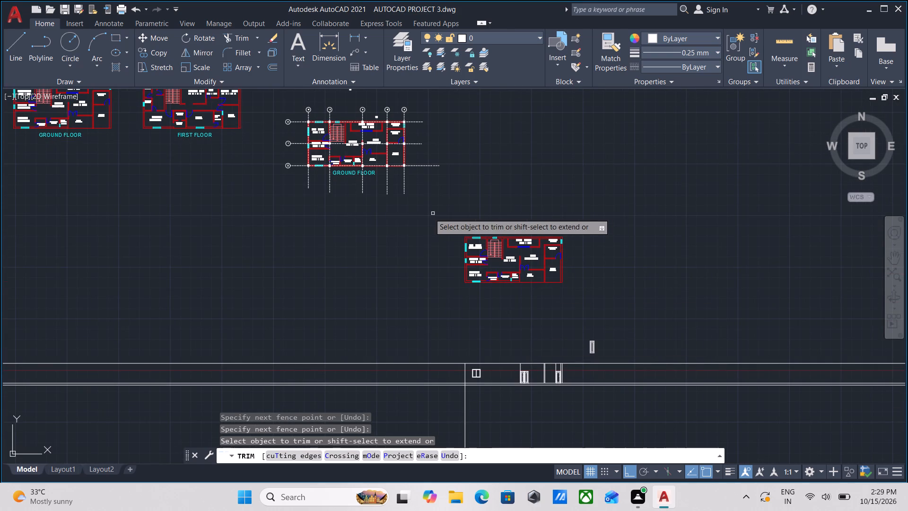
scroll(377, 204, up, 1)
middle_drag(378, 206, 392, 312)
middle_drag(424, 364, 421, 277)
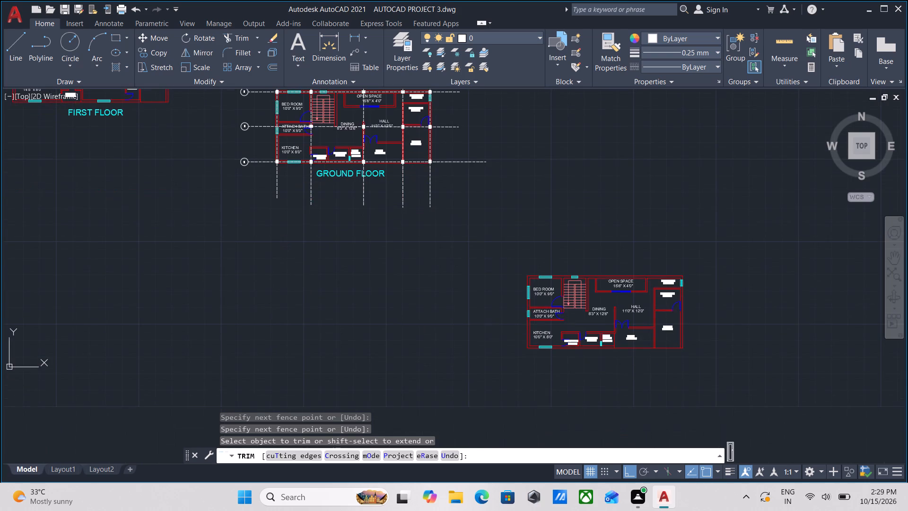
scroll(432, 356, down, 1)
middle_drag(432, 356, 419, 251)
scroll(614, 395, up, 2)
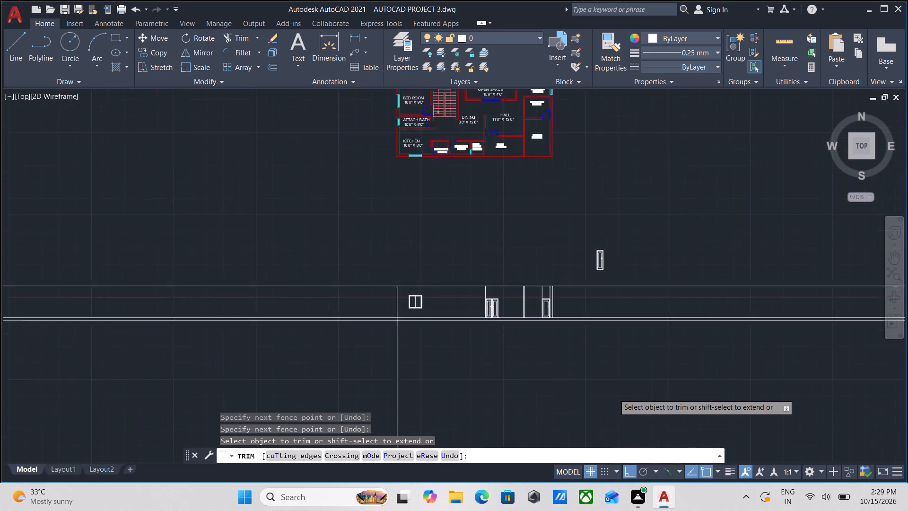
middle_drag(554, 314, 550, 434)
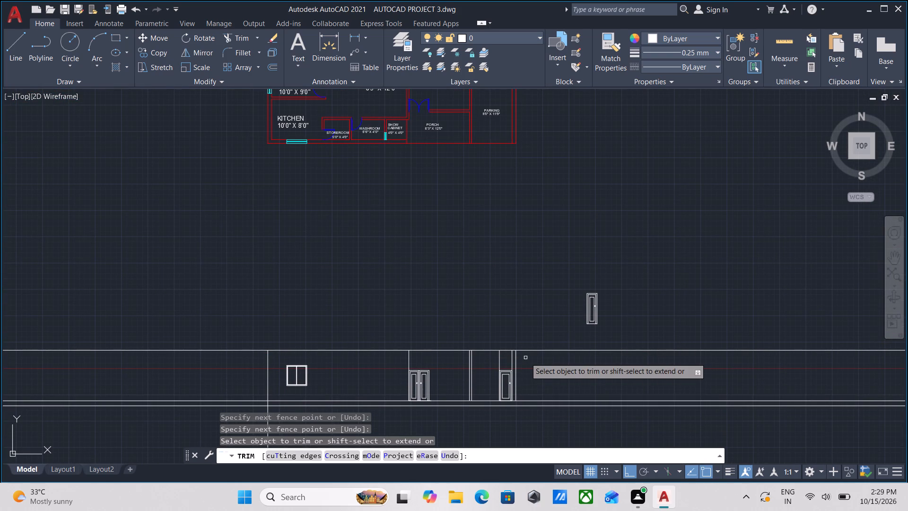
Extend the elevation's outermost right vertical line down to the lowest horizontal line.
middle_drag(529, 380, 524, 402)
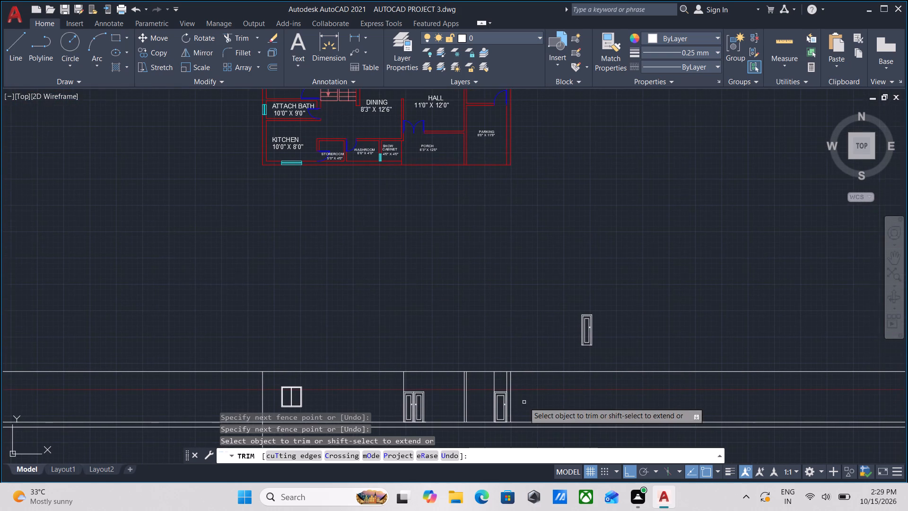
scroll(524, 402, down, 1)
middle_drag(524, 402, 530, 352)
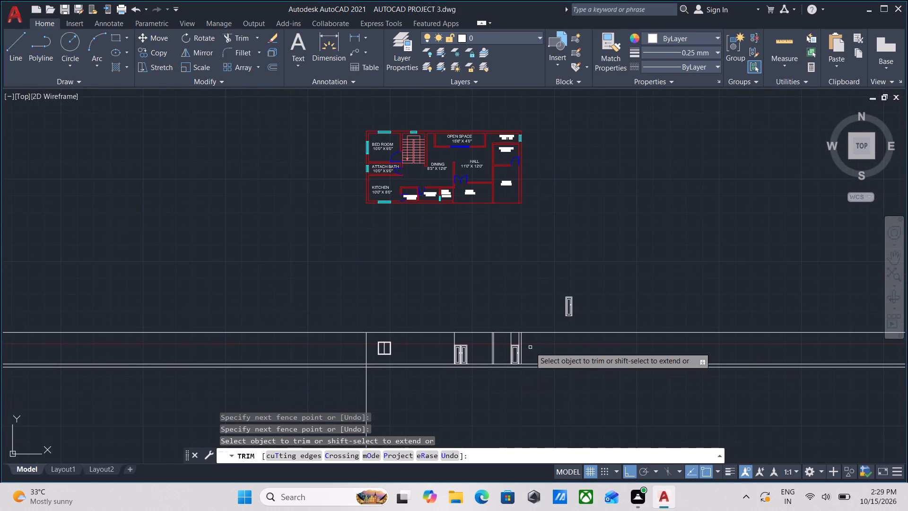
key(Escape)
scroll(530, 347, up, 2)
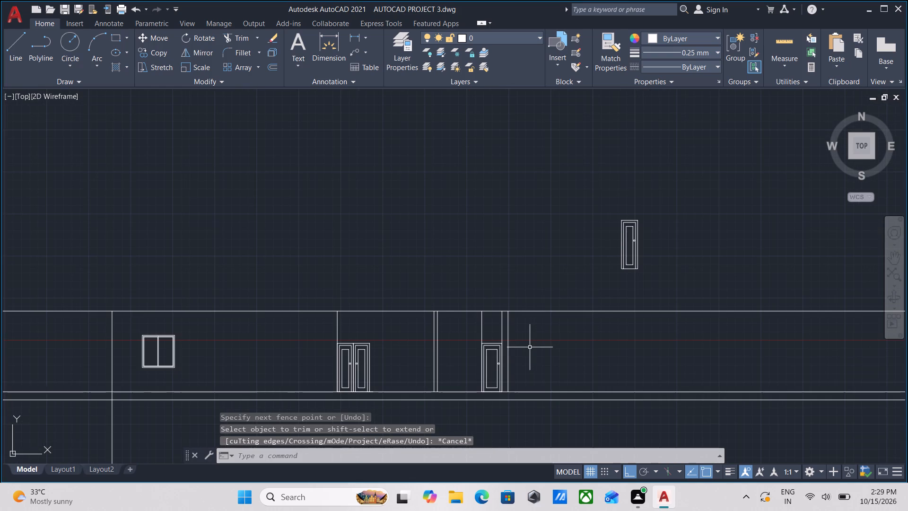
middle_drag(530, 348, 542, 332)
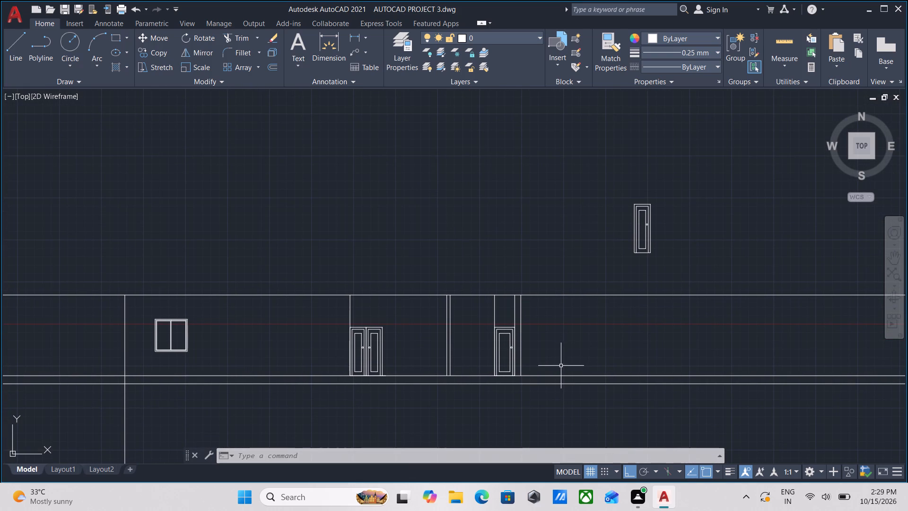
key(e)
key(x)
key(Return)
scroll(523, 353, up, 1)
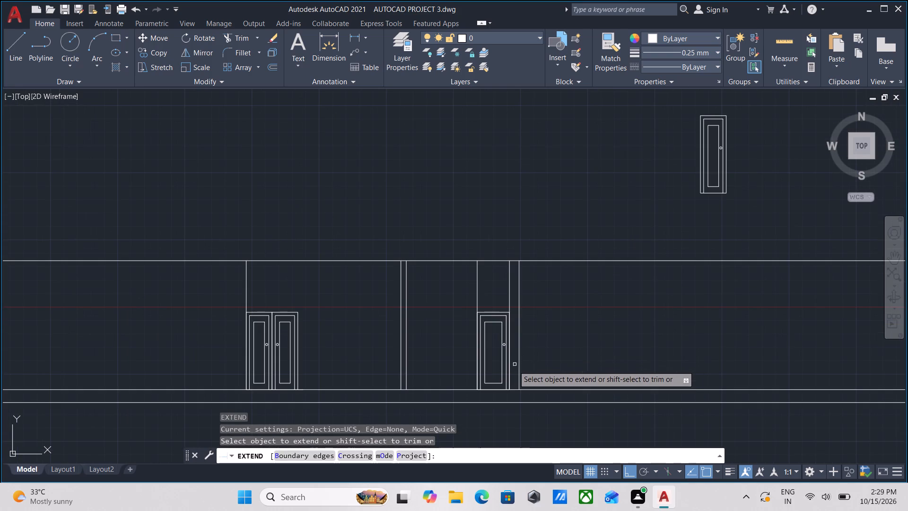
click(520, 370)
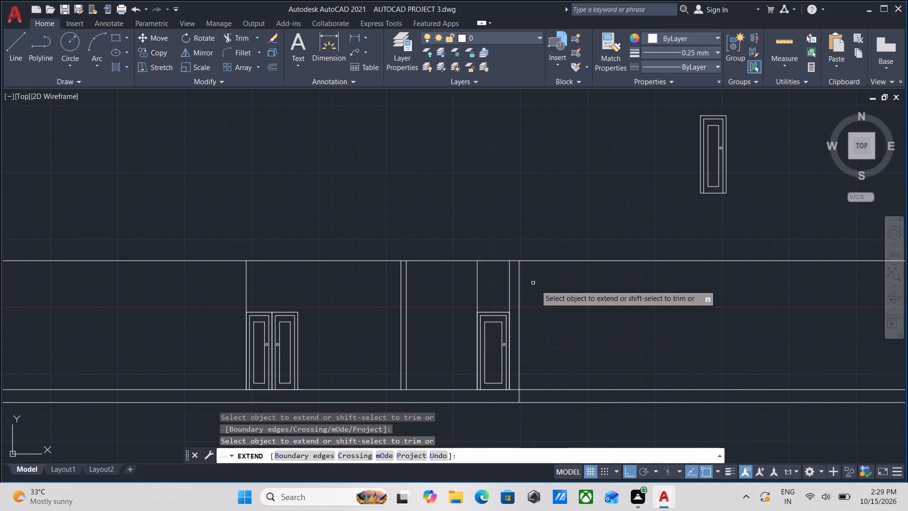
key(Escape)
scroll(543, 311, down, 1)
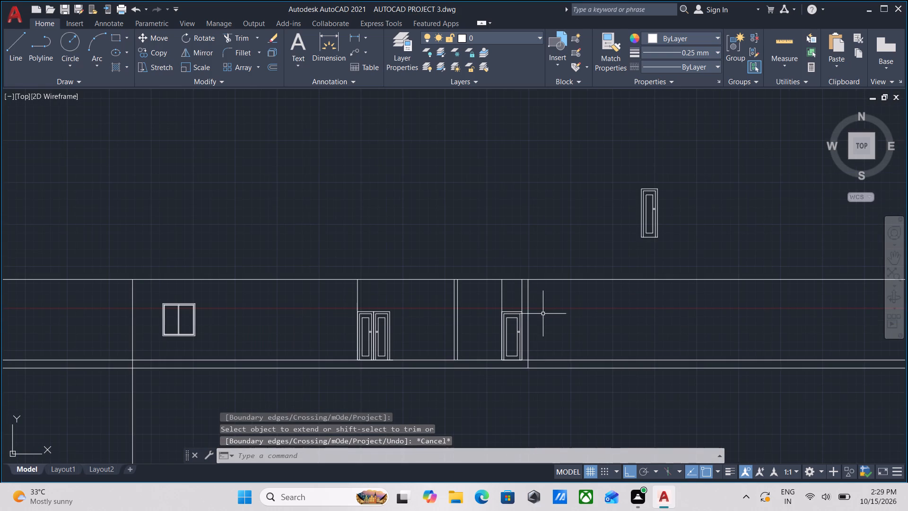
Trim the three horizontal lines where they overrun the elevation's outermost right and left vertical lines.
text(tr)
key(Return)
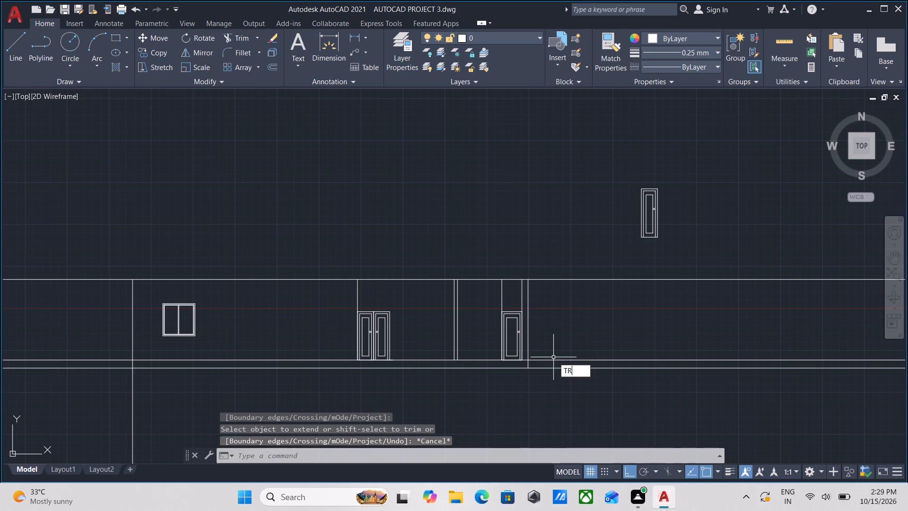
click(554, 394)
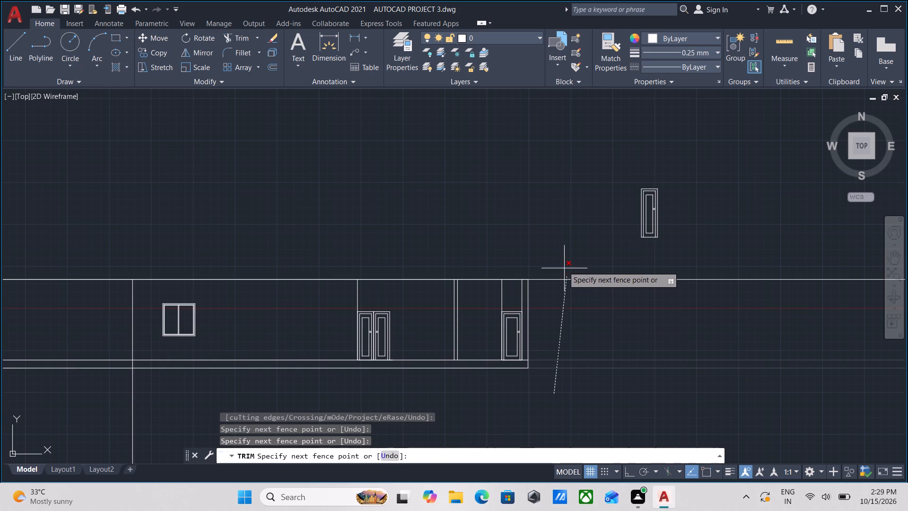
click(560, 256)
middle_drag(580, 396, 601, 388)
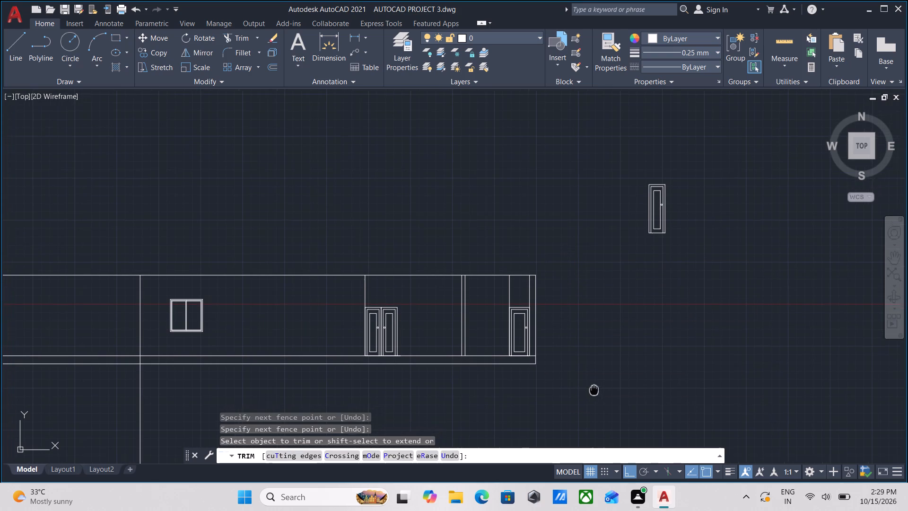
middle_drag(601, 388, 620, 385)
scroll(620, 385, down, 1)
middle_drag(469, 415, 514, 388)
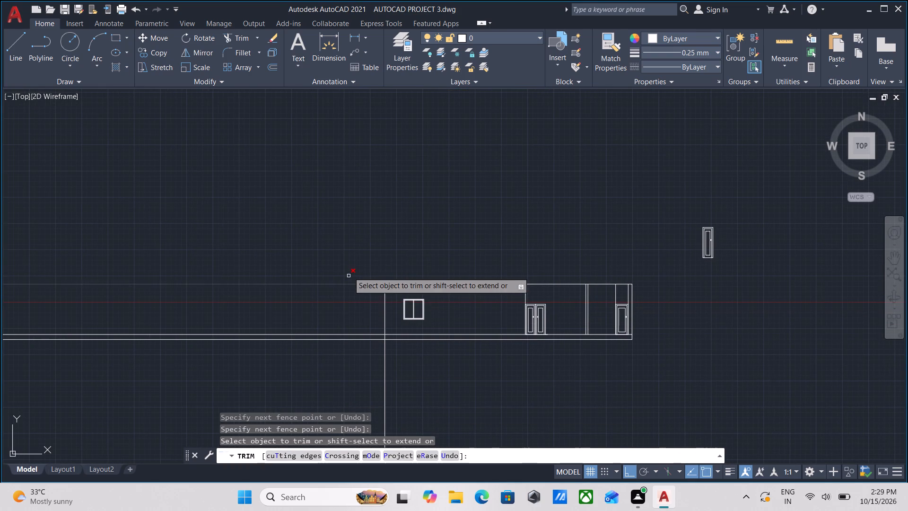
click(348, 264)
click(347, 354)
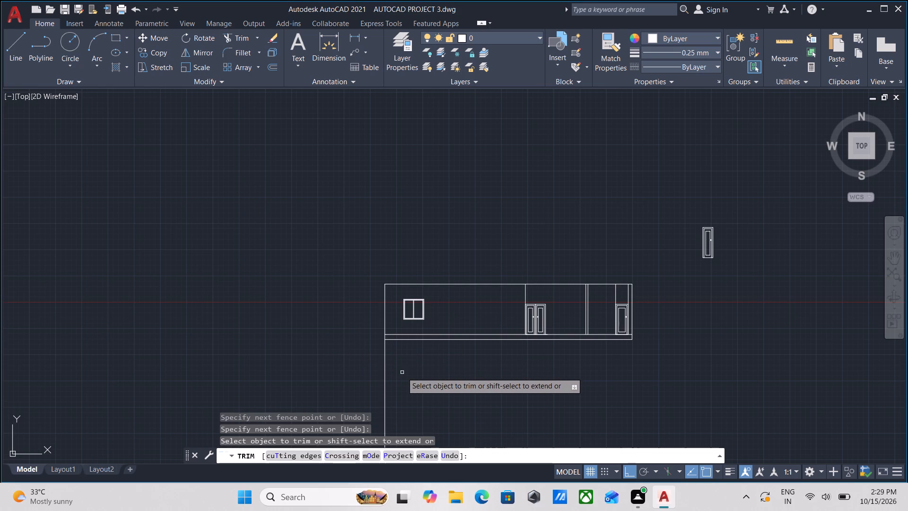
Trim the tail of the outermost left vertical line below the elevation's lowest horizontal line.
click(406, 376)
click(318, 379)
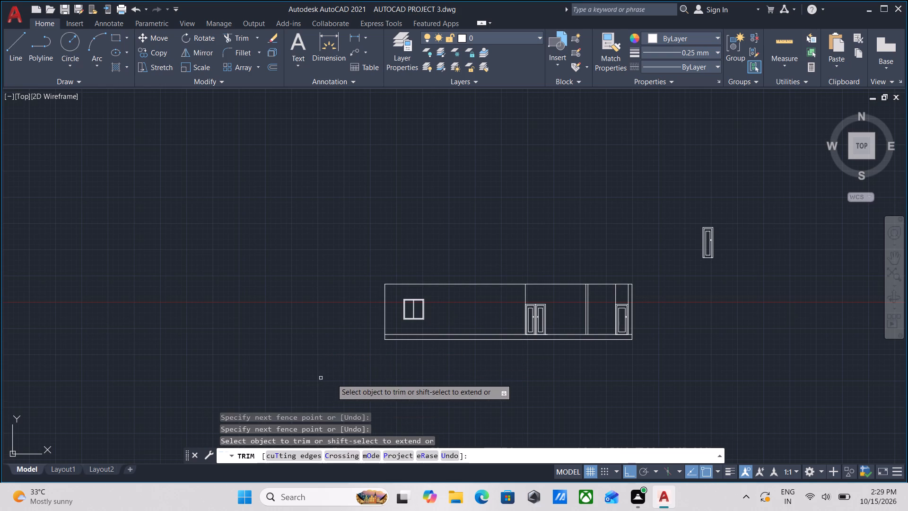
Trim the vertical line rising from the left edge of the single door to the elevation's top line.
middle_drag(579, 410, 528, 440)
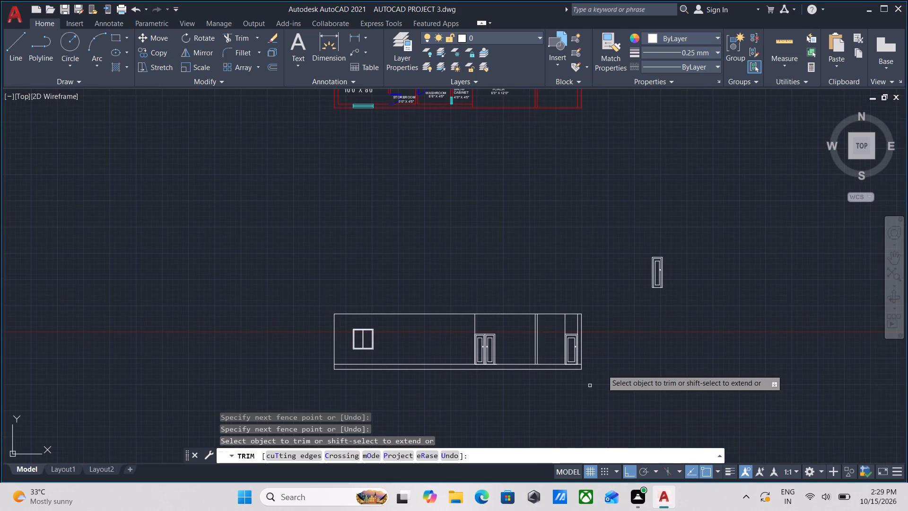
scroll(604, 352, up, 2)
scroll(604, 352, down, 1)
middle_drag(604, 352, 604, 365)
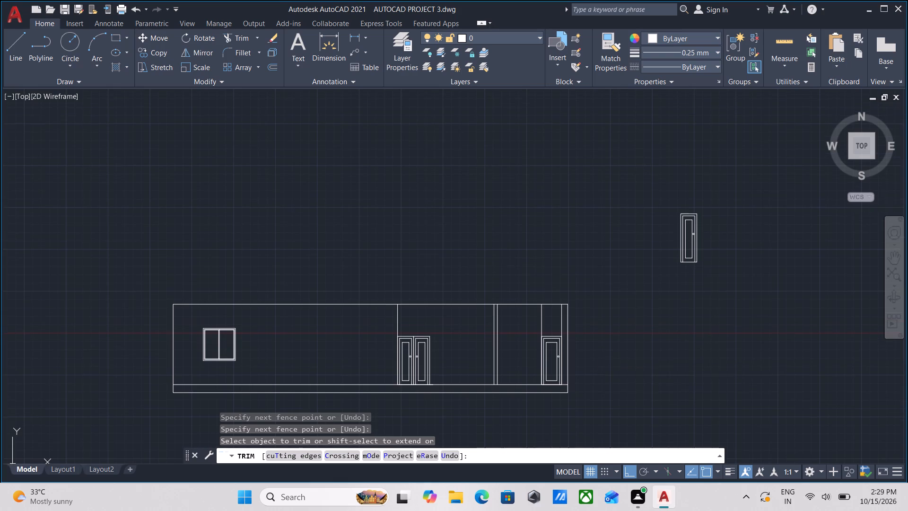
scroll(604, 365, down, 1)
middle_drag(604, 365, 575, 428)
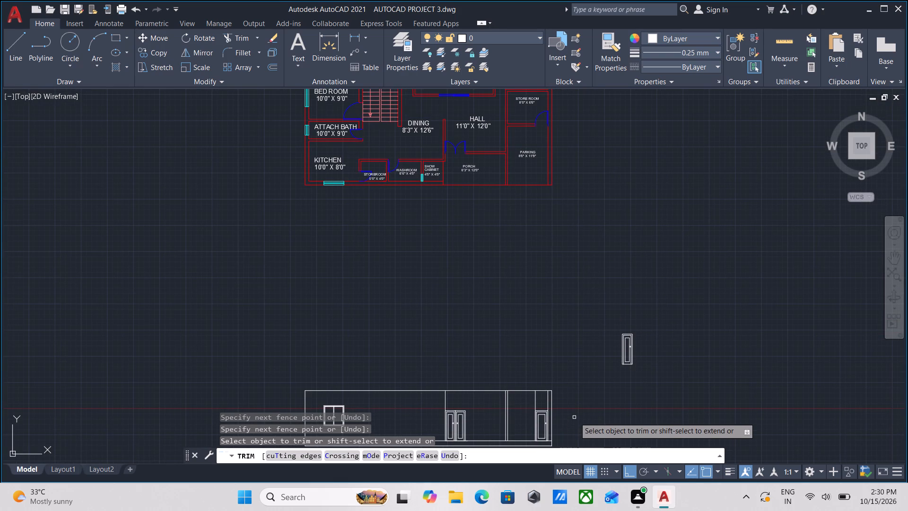
middle_drag(575, 415, 576, 392)
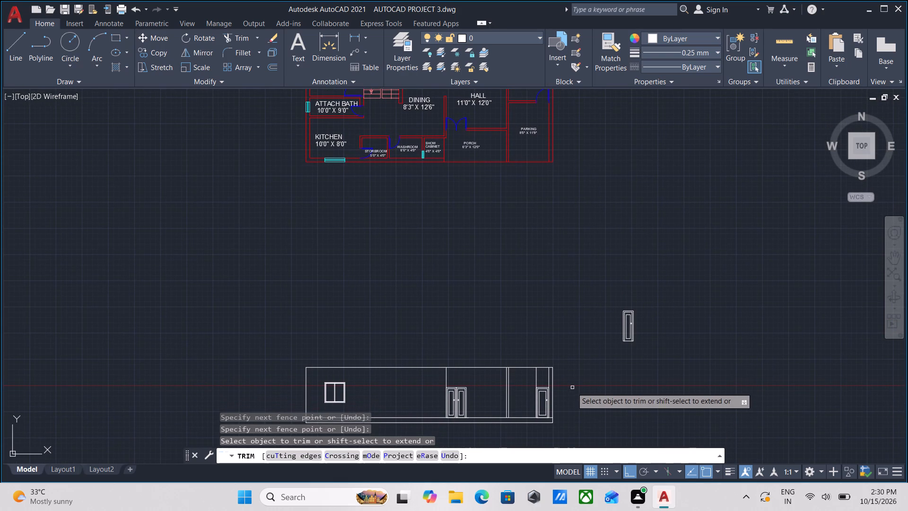
scroll(532, 387, up, 3)
click(566, 364)
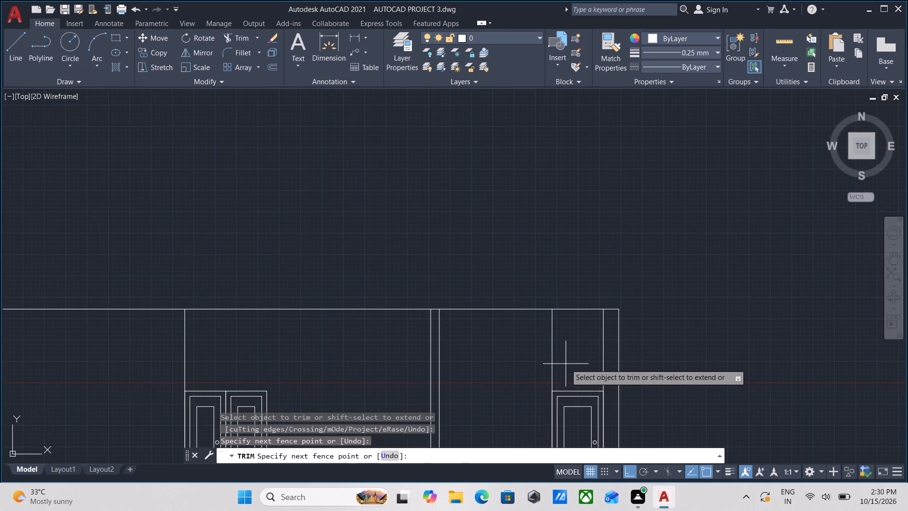
click(515, 370)
scroll(657, 348, down, 2)
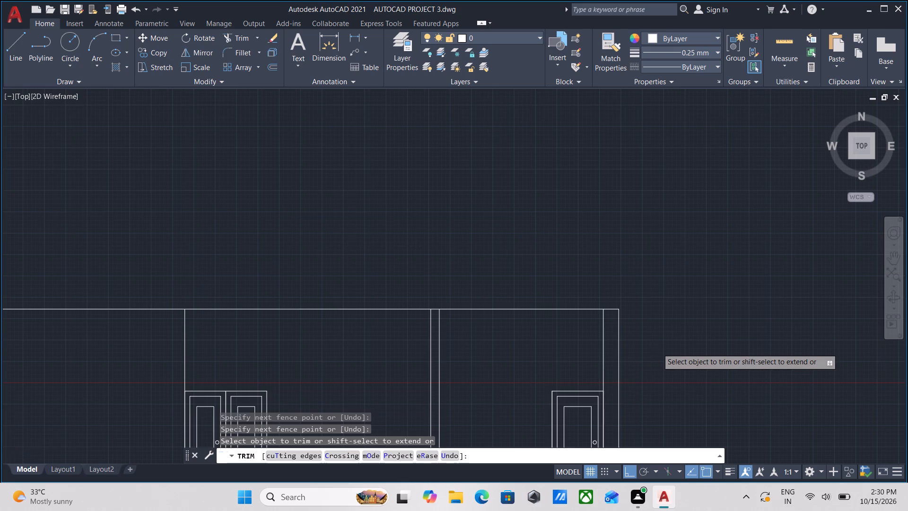
scroll(676, 355, down, 1)
middle_drag(677, 353, 668, 355)
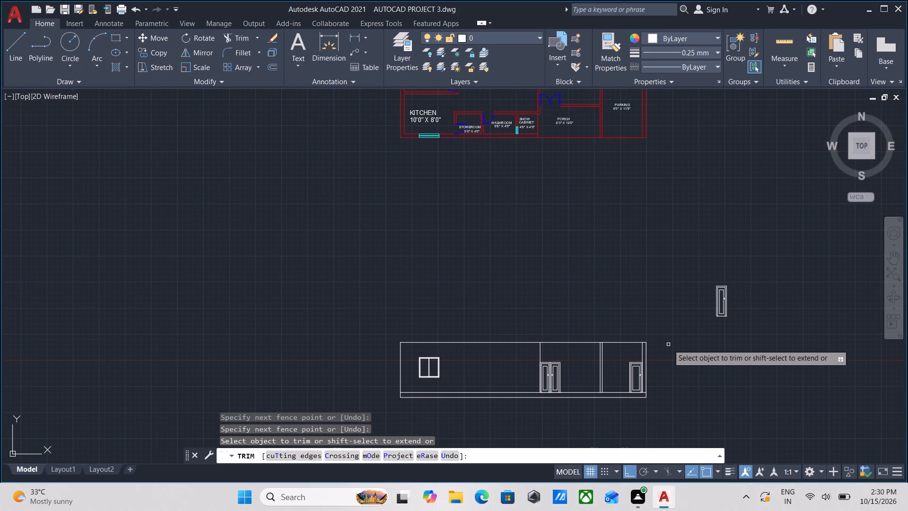
key(Escape)
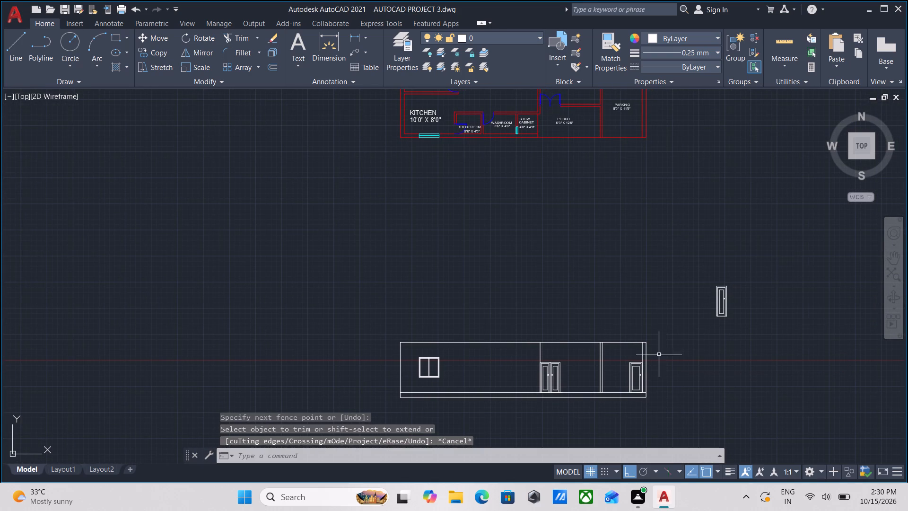
Draw a vertical construction line through the top-left corner of the elevation outline.
key(x)
key(l)
key(Return)
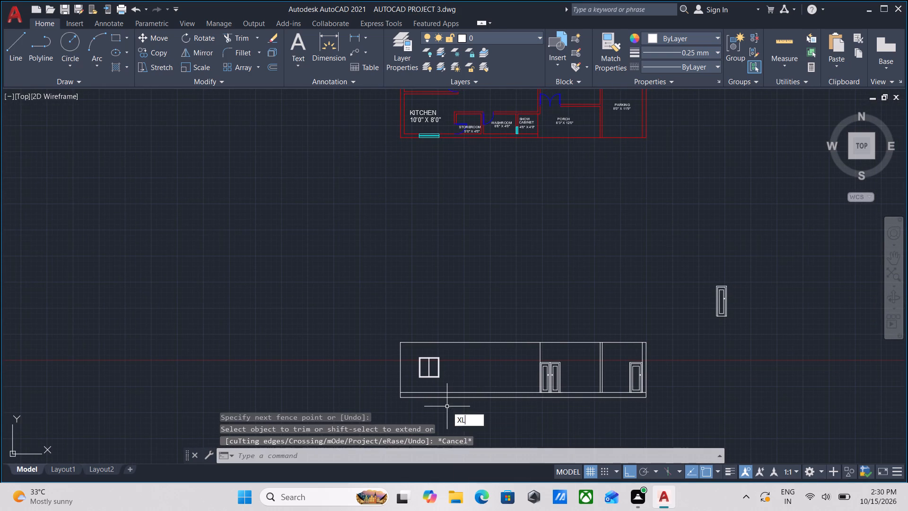
click(401, 344)
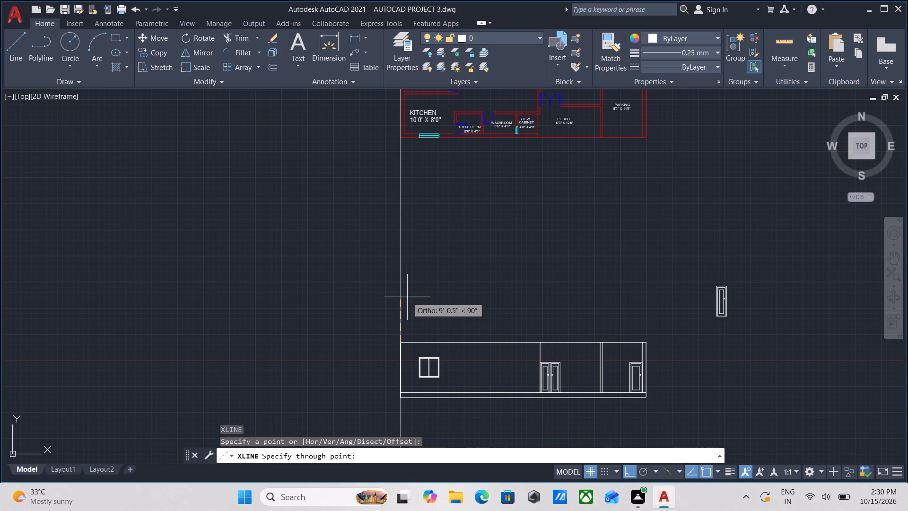
click(407, 297)
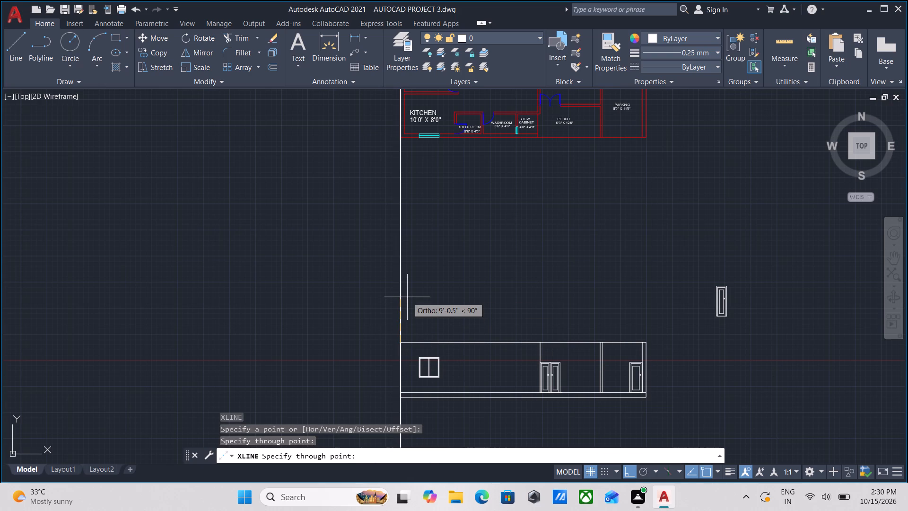
key(Escape)
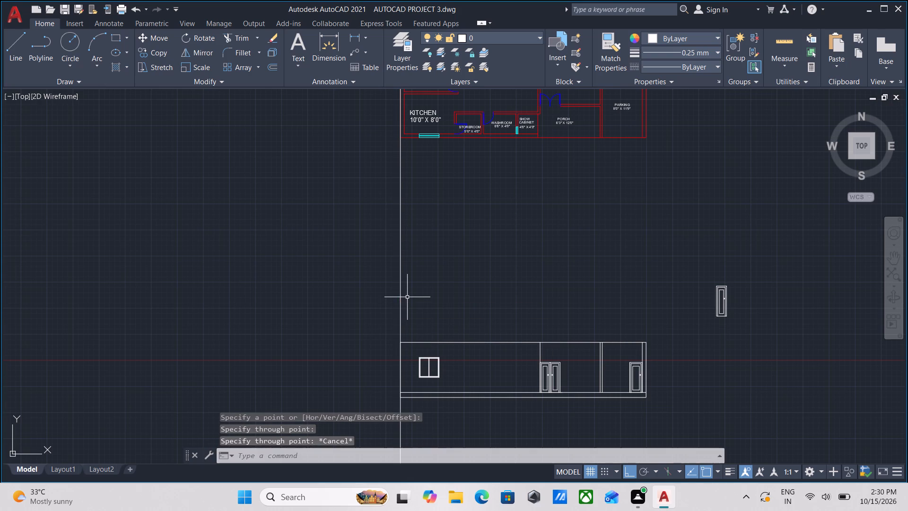
Draw a vertical construction line through the top-right corner of the elevation outline.
middle_drag(665, 352, 634, 383)
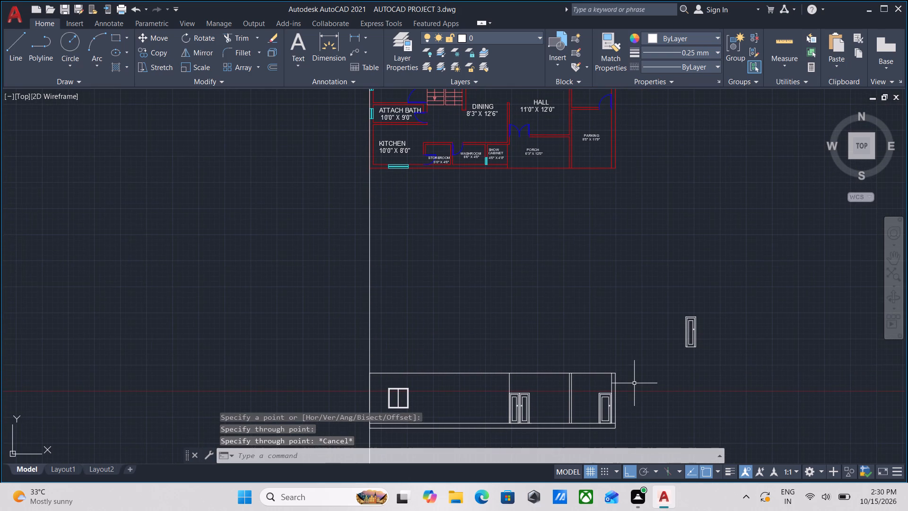
text(xl)
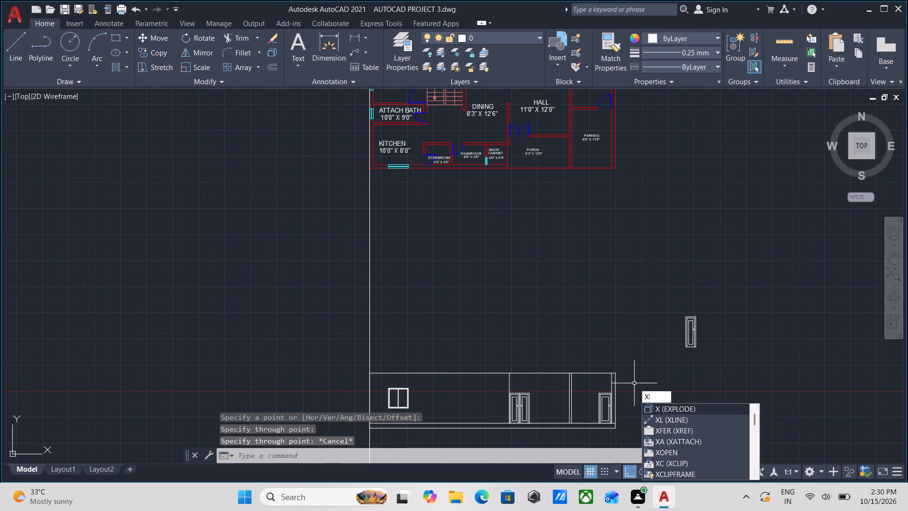
key(Return)
scroll(619, 369, up, 2)
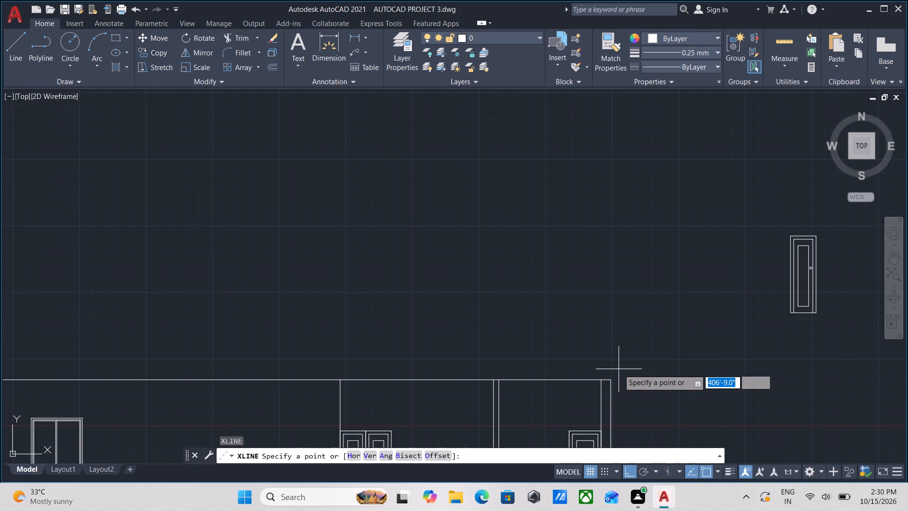
click(610, 380)
click(602, 299)
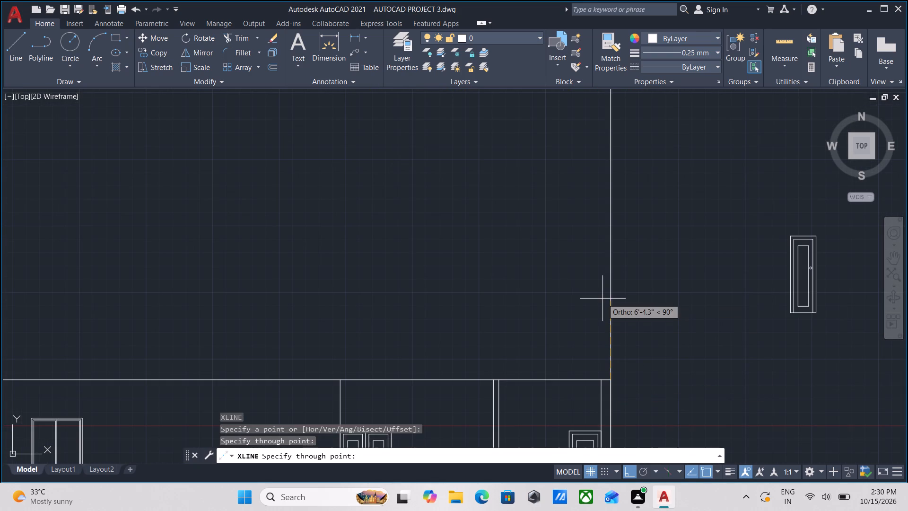
key(Escape)
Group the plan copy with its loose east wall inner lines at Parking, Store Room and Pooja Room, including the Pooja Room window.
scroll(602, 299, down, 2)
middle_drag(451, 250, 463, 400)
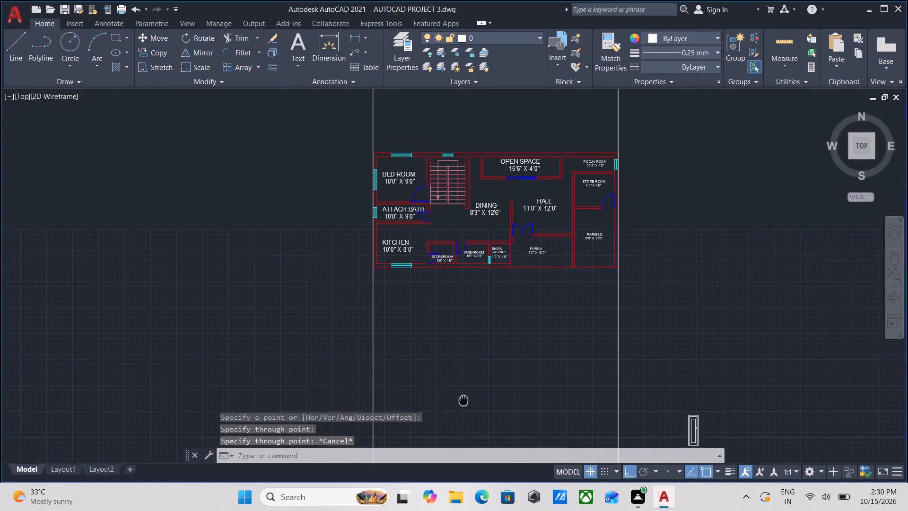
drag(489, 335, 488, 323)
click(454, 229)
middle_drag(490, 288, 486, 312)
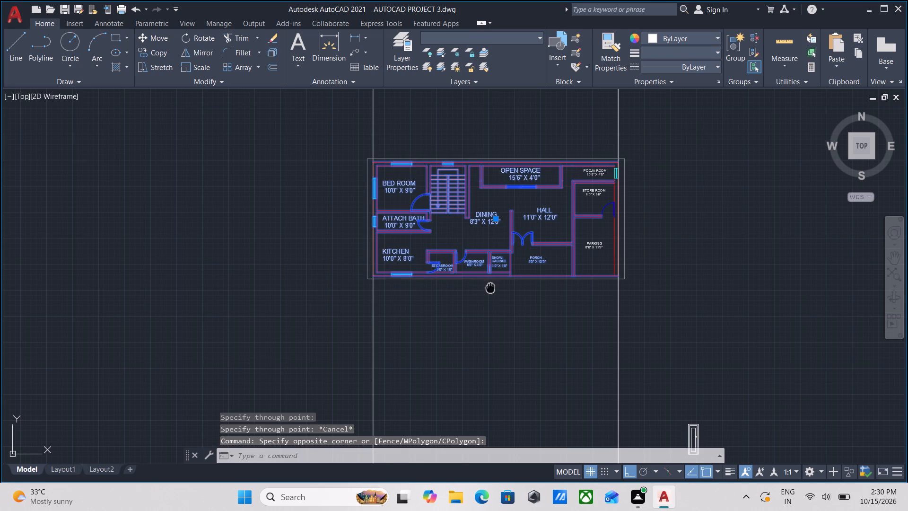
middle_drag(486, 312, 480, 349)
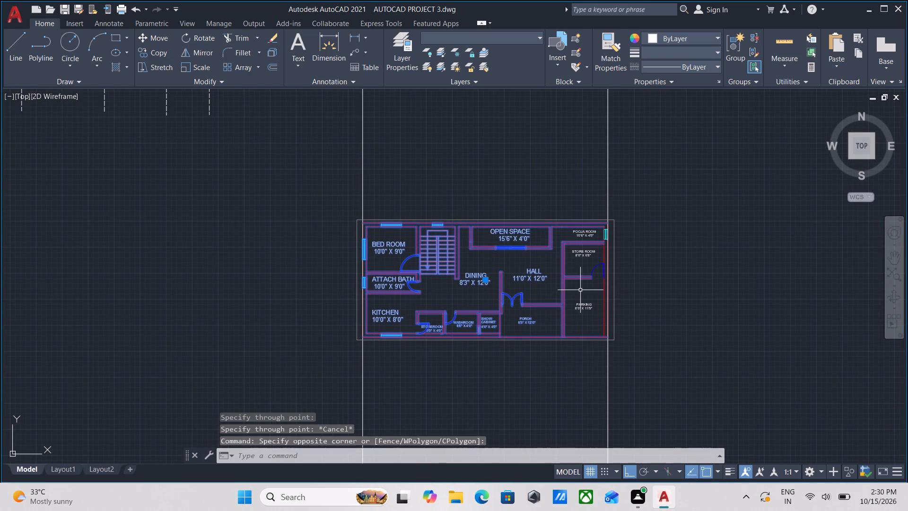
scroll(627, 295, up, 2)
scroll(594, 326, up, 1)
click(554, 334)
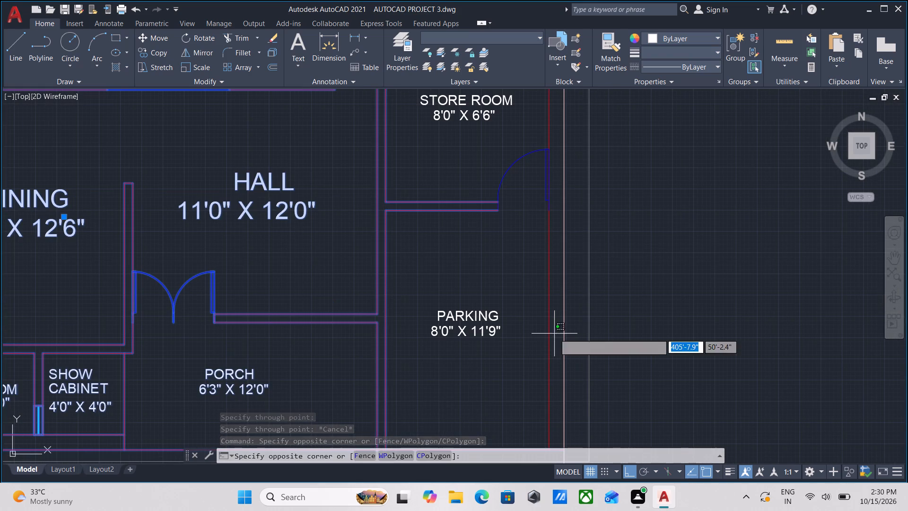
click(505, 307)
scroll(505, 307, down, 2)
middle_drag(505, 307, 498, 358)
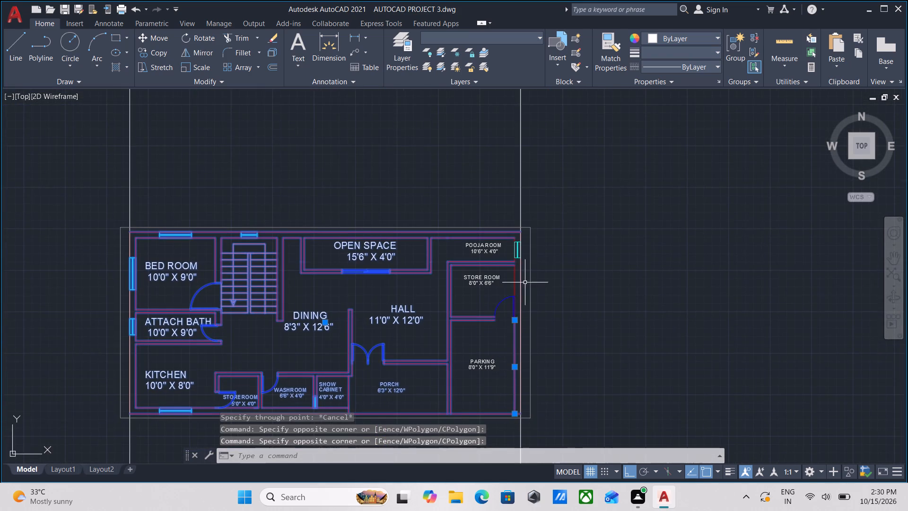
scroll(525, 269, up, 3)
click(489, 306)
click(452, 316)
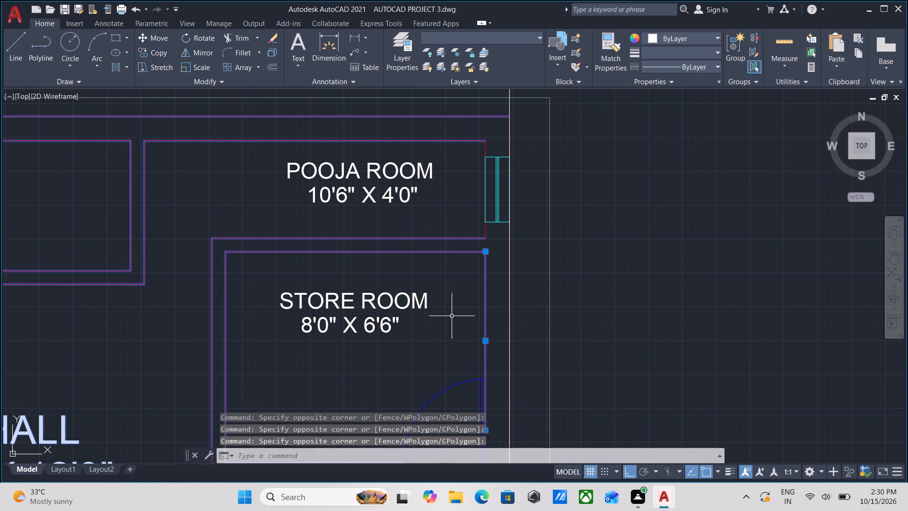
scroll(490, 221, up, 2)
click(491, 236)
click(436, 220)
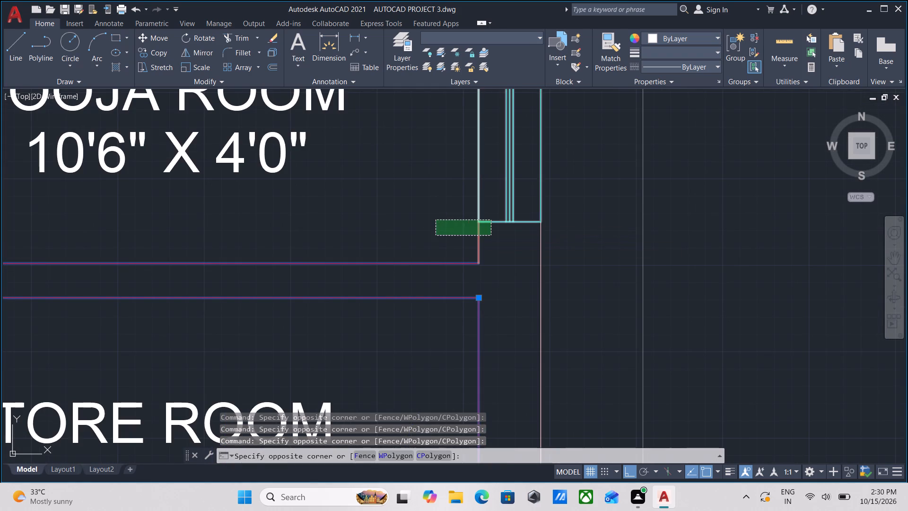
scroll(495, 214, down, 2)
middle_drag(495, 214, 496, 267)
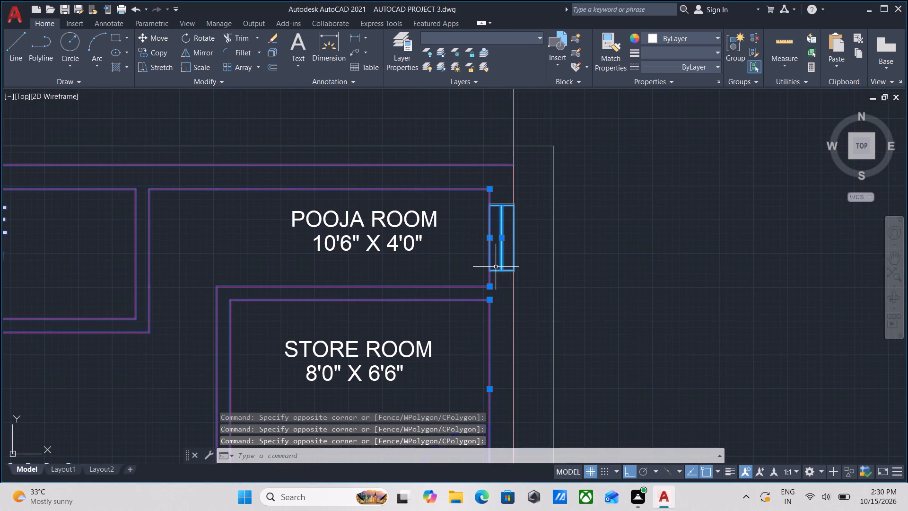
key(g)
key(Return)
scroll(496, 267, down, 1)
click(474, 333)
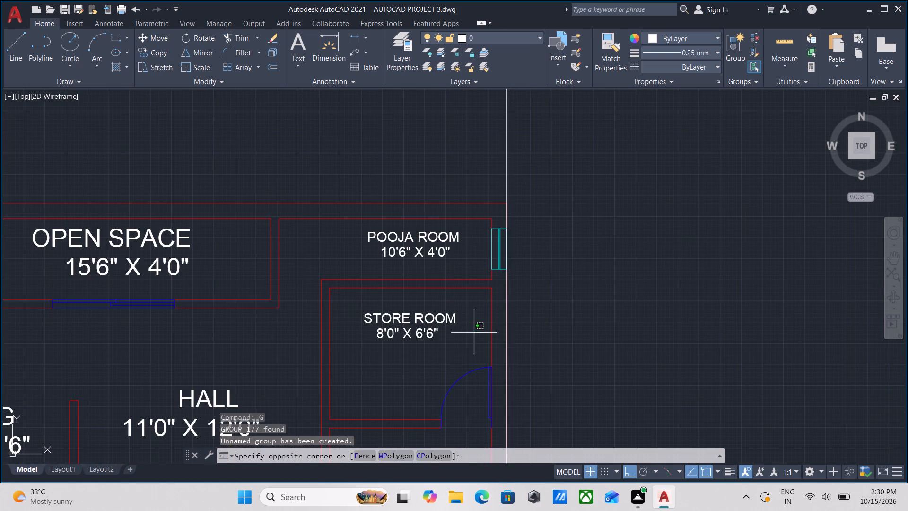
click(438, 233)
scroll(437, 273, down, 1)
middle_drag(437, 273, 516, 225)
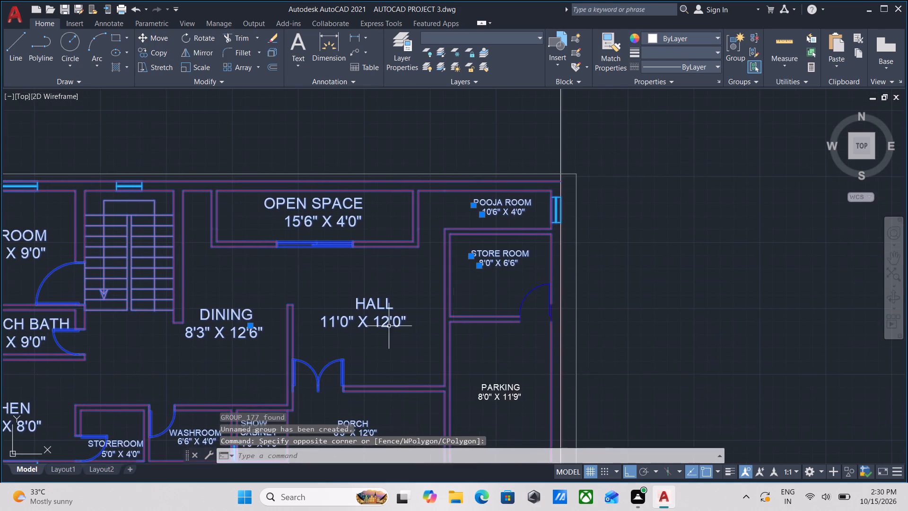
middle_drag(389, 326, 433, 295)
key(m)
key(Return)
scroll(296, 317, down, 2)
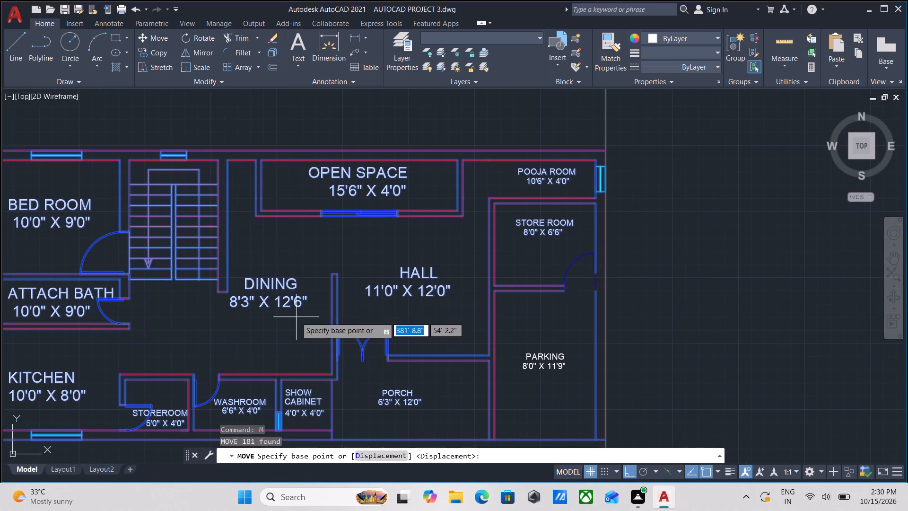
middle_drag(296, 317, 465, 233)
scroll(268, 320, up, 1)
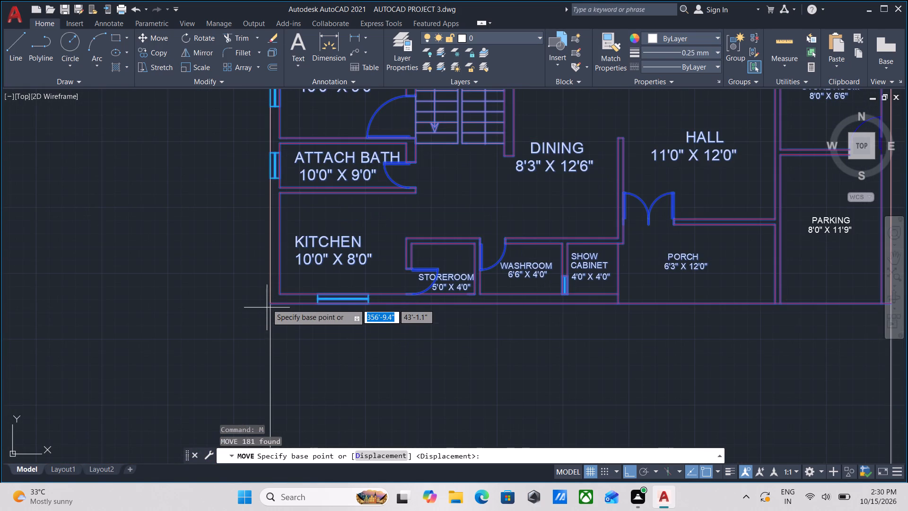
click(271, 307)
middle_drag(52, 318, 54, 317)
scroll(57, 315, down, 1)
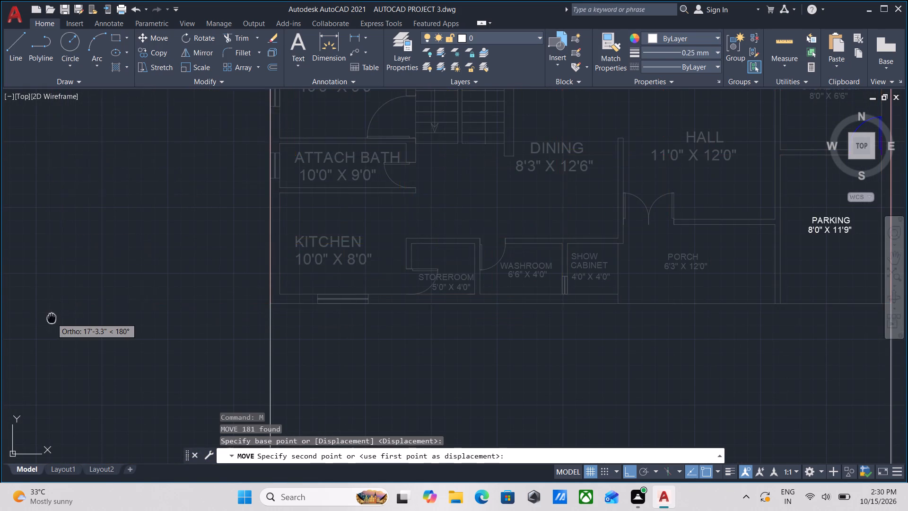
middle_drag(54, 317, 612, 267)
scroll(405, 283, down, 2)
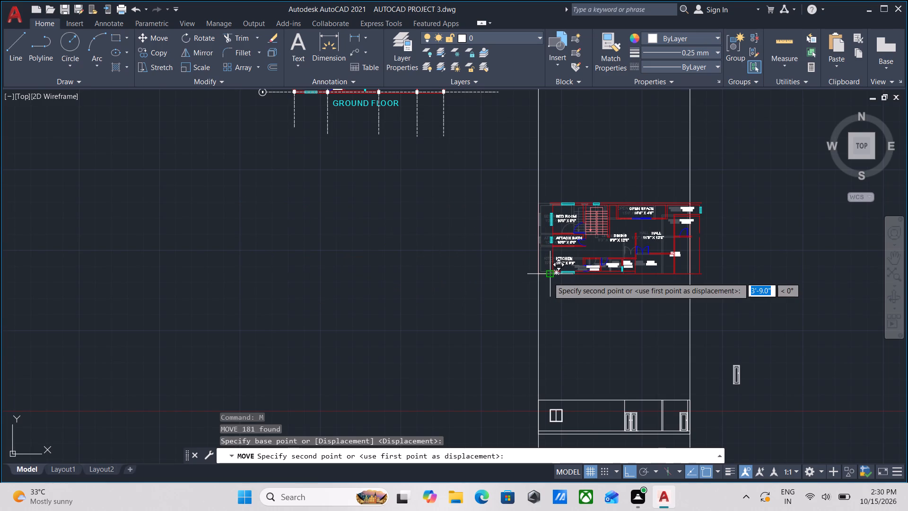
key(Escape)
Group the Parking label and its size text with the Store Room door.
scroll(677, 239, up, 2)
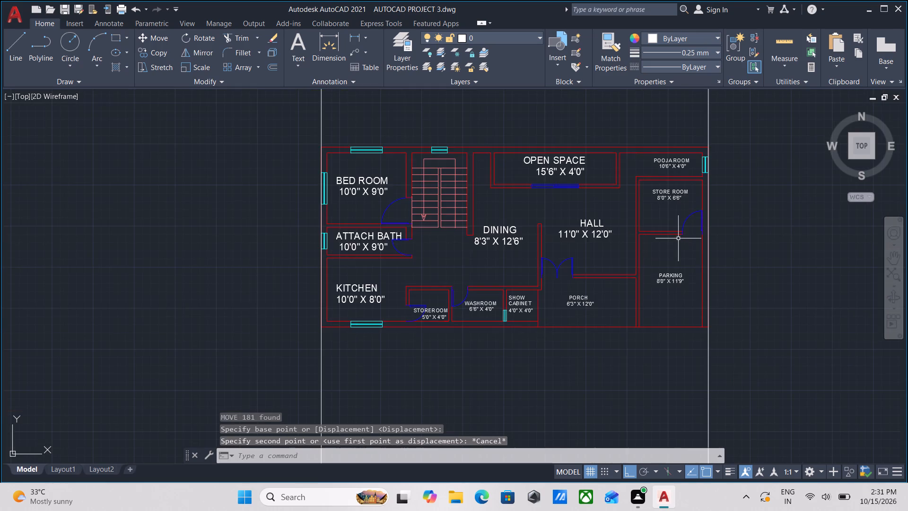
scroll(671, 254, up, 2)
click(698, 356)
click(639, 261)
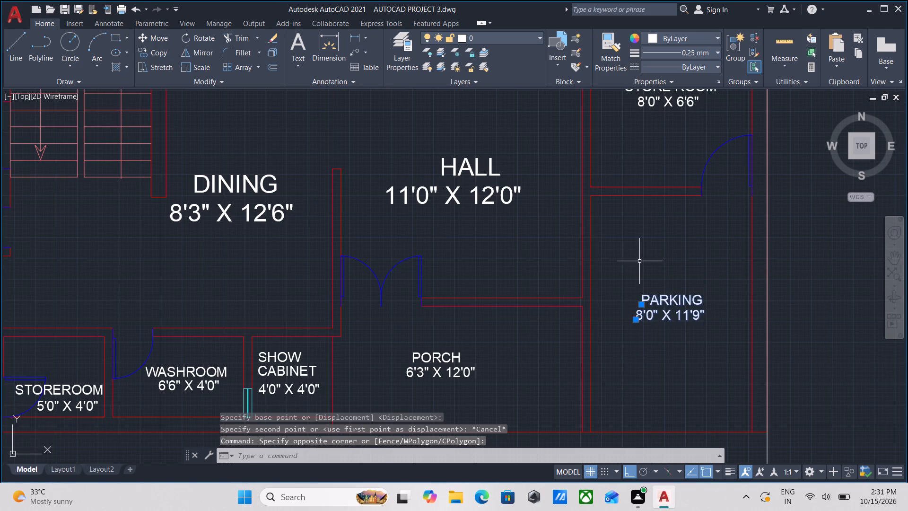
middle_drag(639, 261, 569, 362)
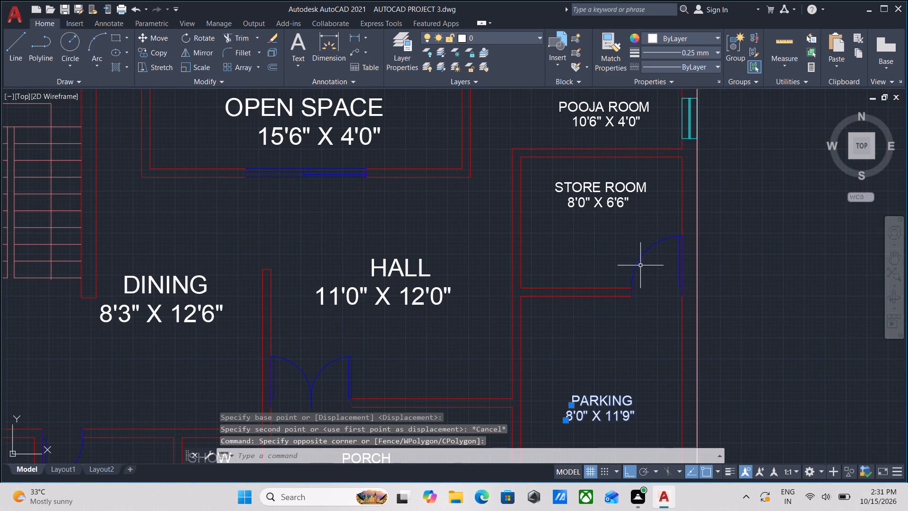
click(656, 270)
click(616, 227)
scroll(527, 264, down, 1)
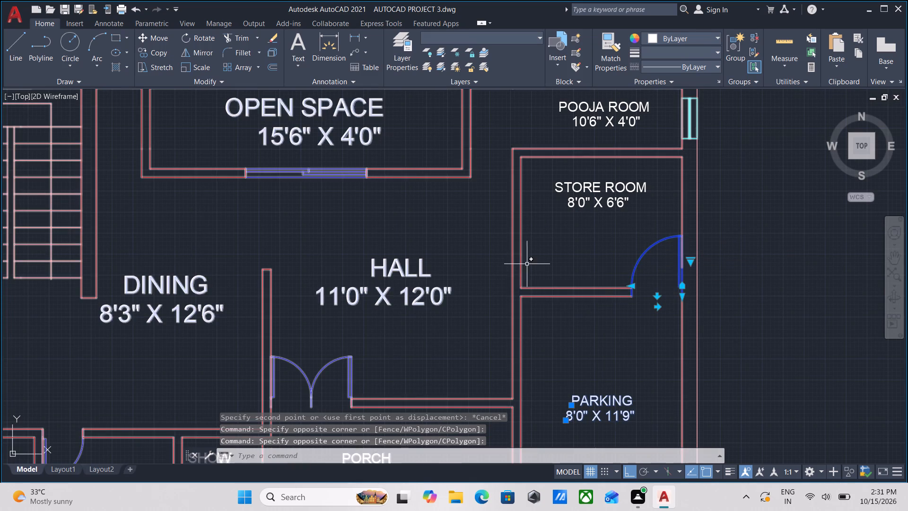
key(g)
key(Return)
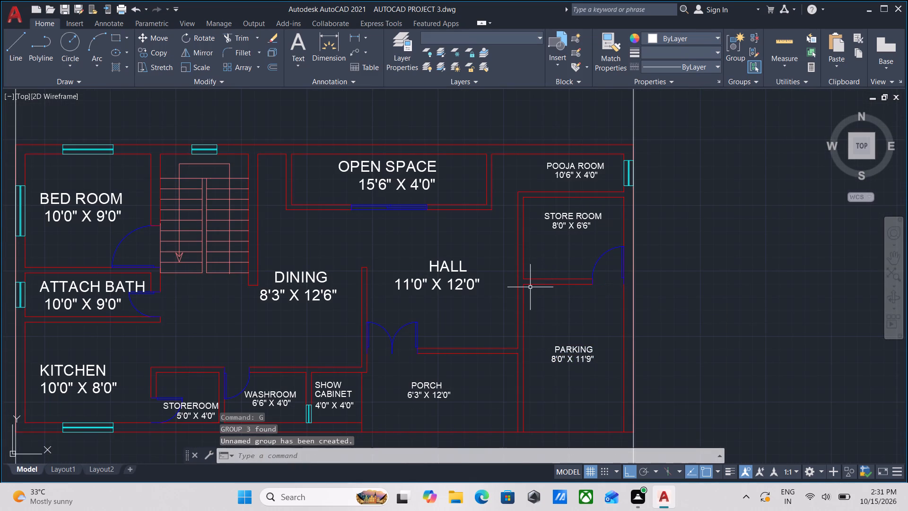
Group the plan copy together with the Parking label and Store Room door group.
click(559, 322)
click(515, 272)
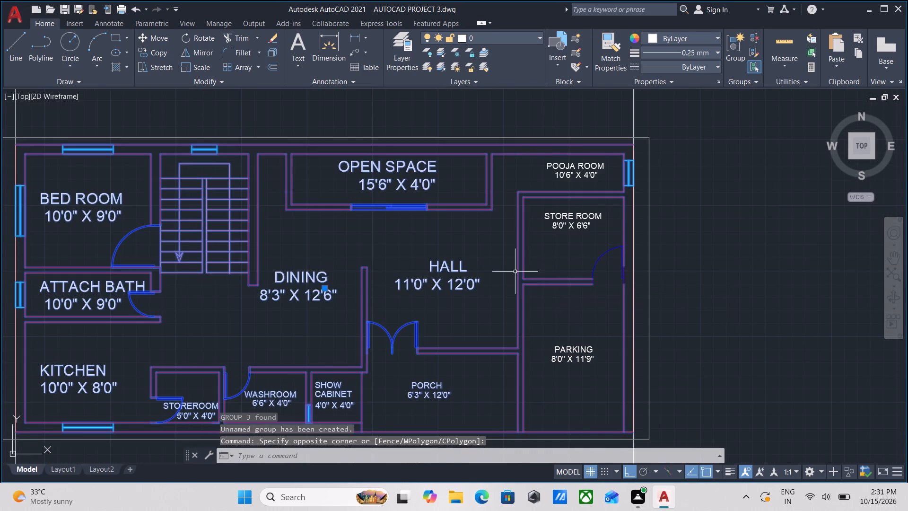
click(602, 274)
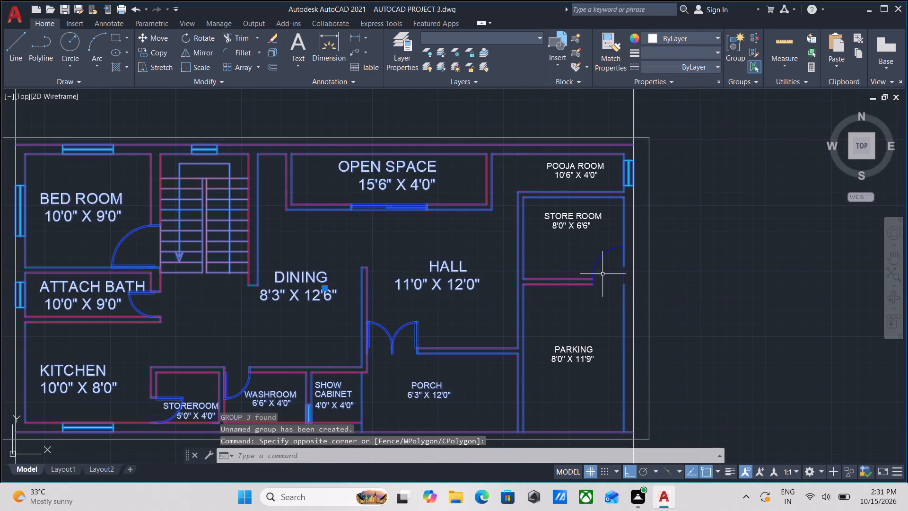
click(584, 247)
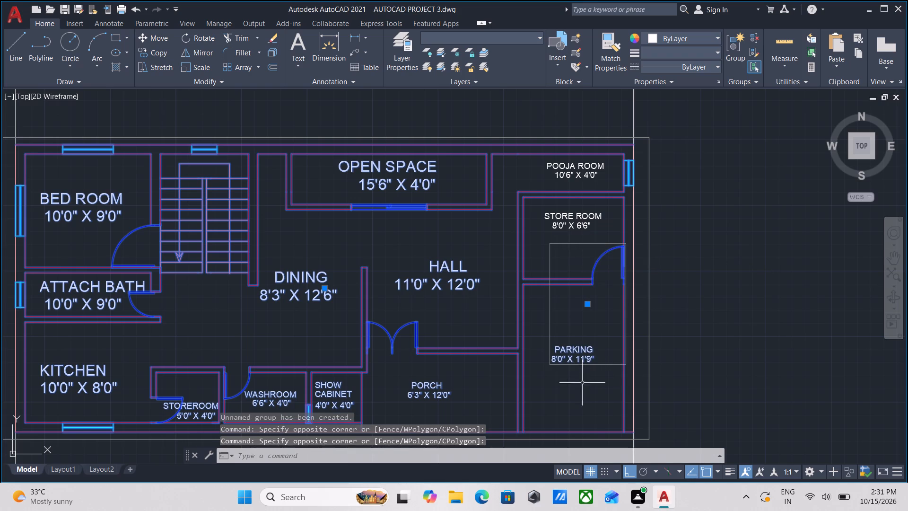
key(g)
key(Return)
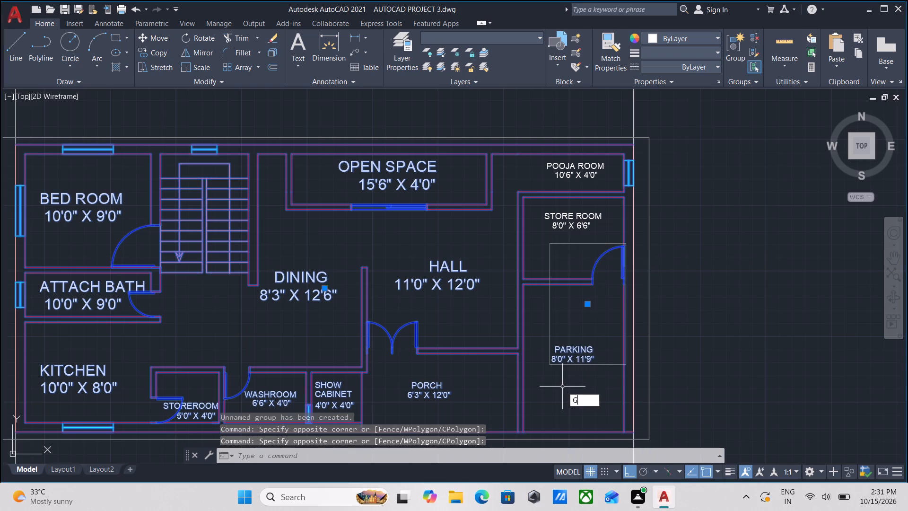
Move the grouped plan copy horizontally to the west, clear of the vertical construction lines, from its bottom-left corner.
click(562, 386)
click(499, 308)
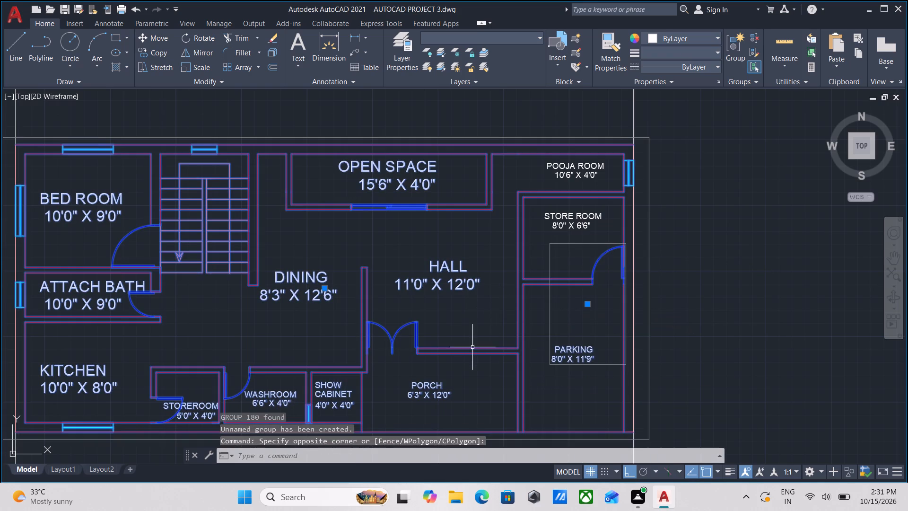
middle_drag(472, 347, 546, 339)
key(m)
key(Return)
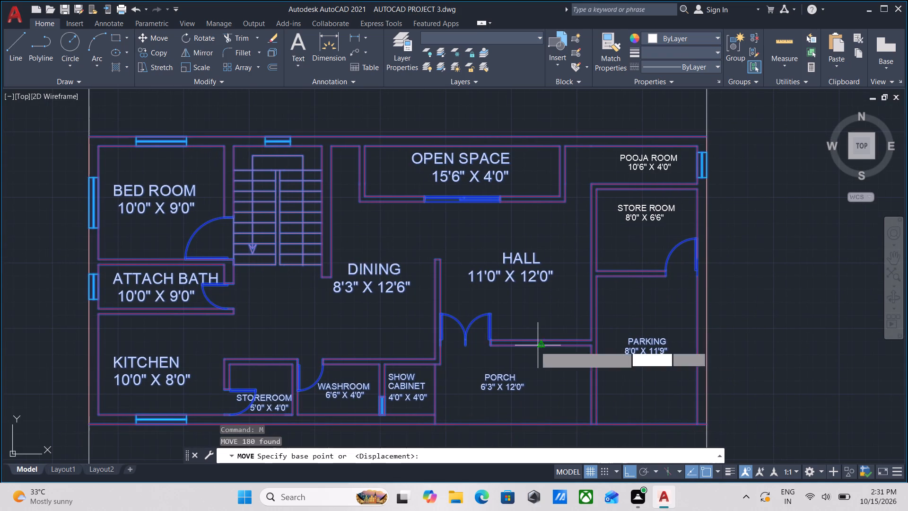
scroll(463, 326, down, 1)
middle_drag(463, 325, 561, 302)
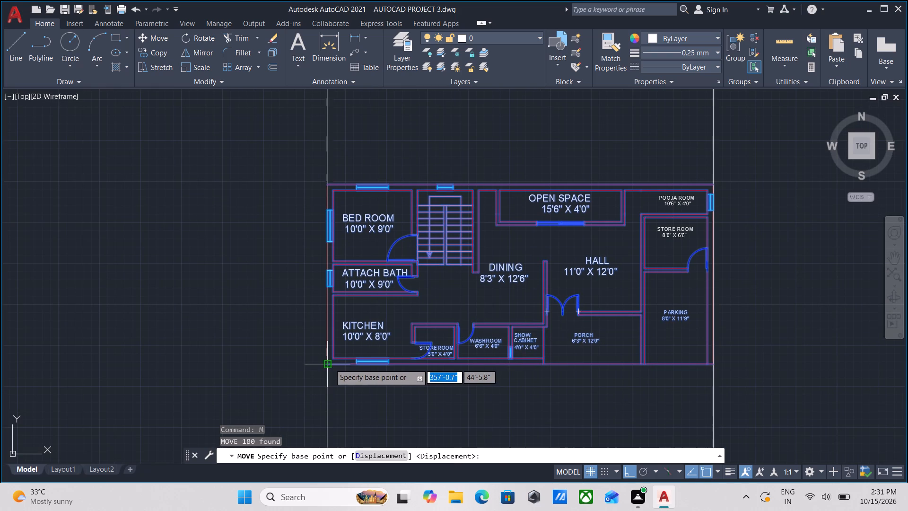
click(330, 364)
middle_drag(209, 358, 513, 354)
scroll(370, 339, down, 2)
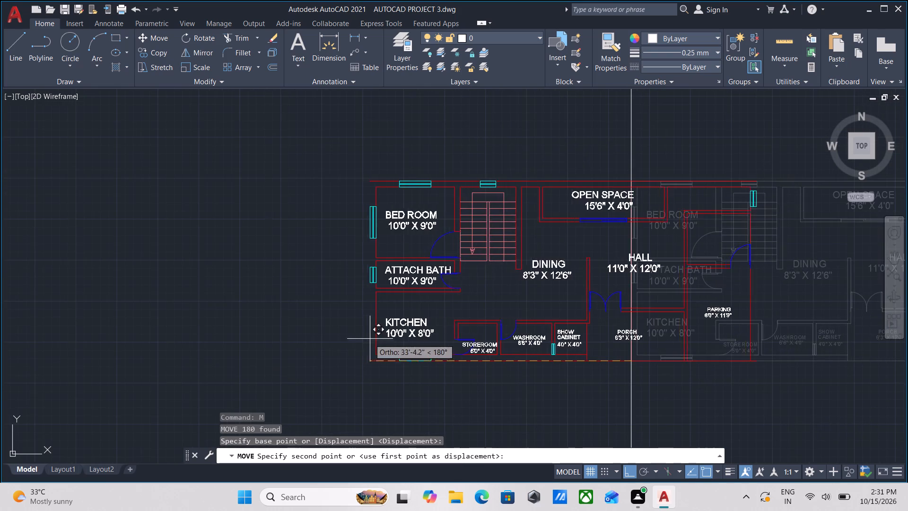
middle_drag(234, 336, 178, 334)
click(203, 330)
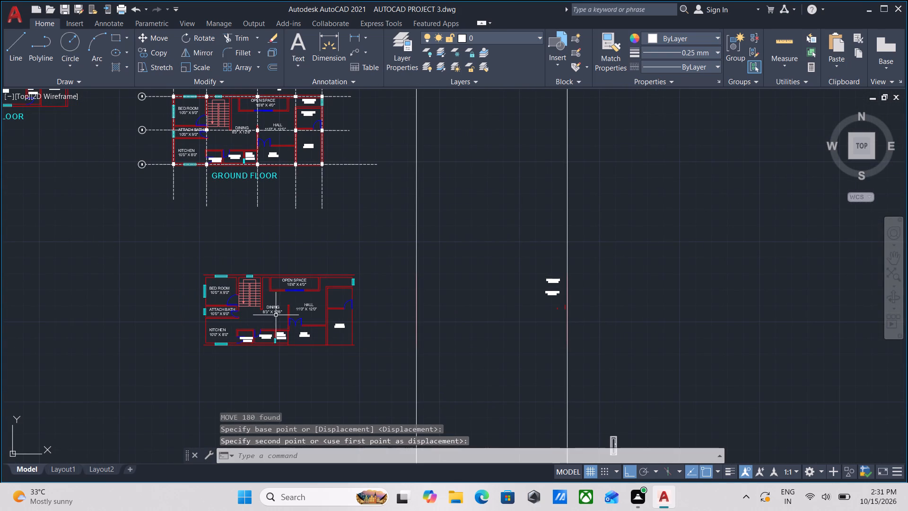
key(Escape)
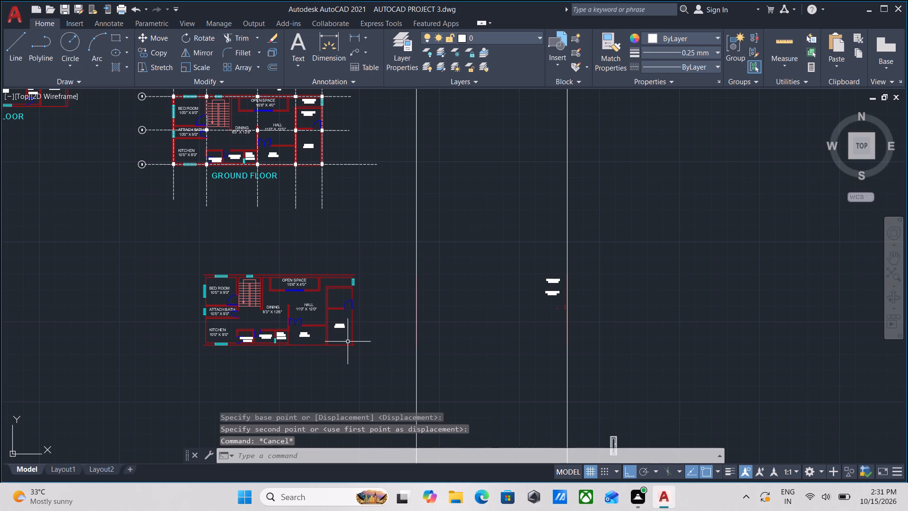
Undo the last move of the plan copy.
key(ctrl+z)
Trim both vertical construction lines just below the plan copy's bottom wall.
scroll(352, 340, down, 3)
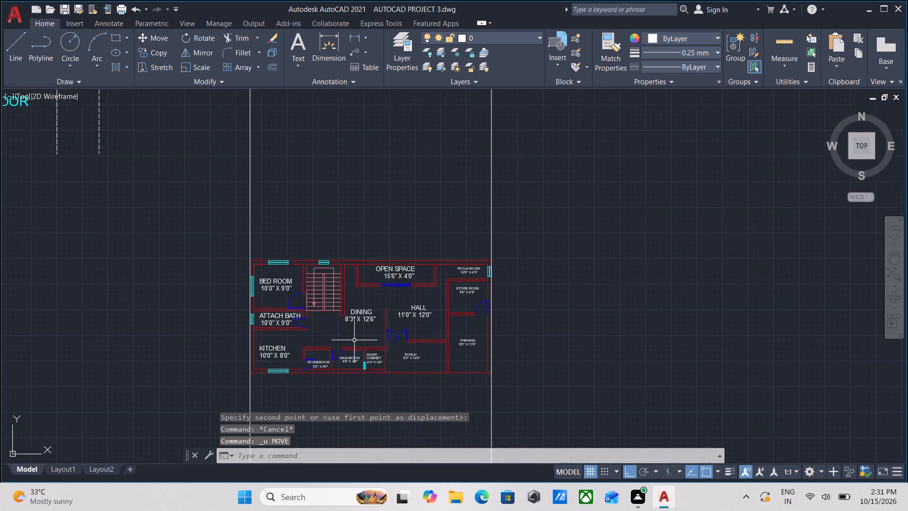
middle_drag(385, 343, 406, 321)
text(tr)
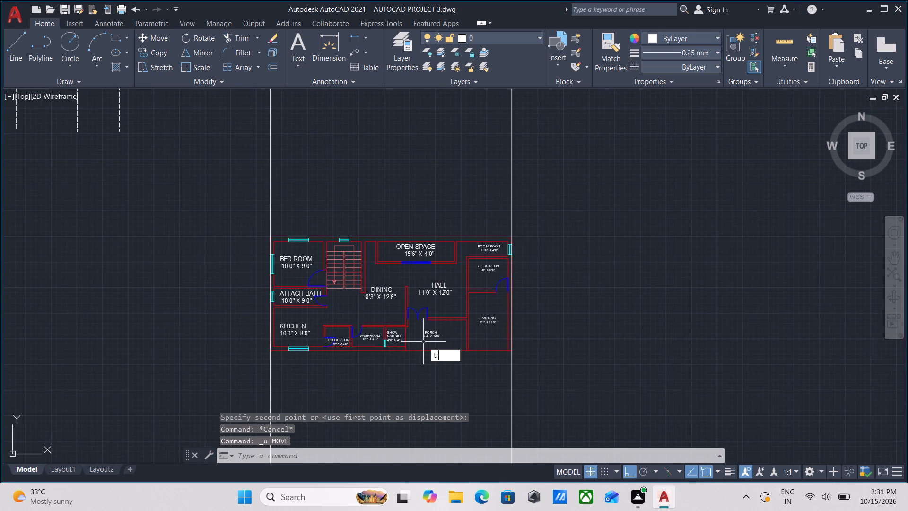
key(Return)
click(523, 372)
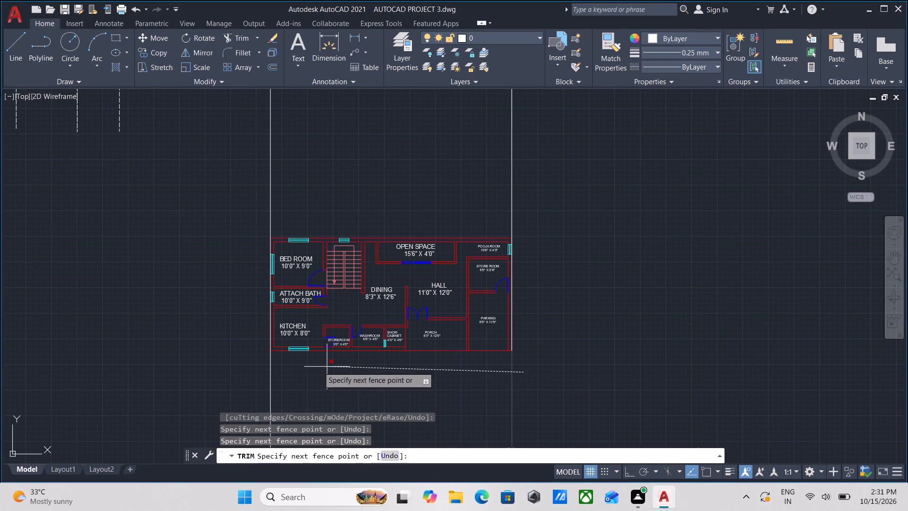
click(243, 365)
key(Escape)
Erase the whole plan copy together with the remaining vertical construction lines beside and above it.
click(558, 438)
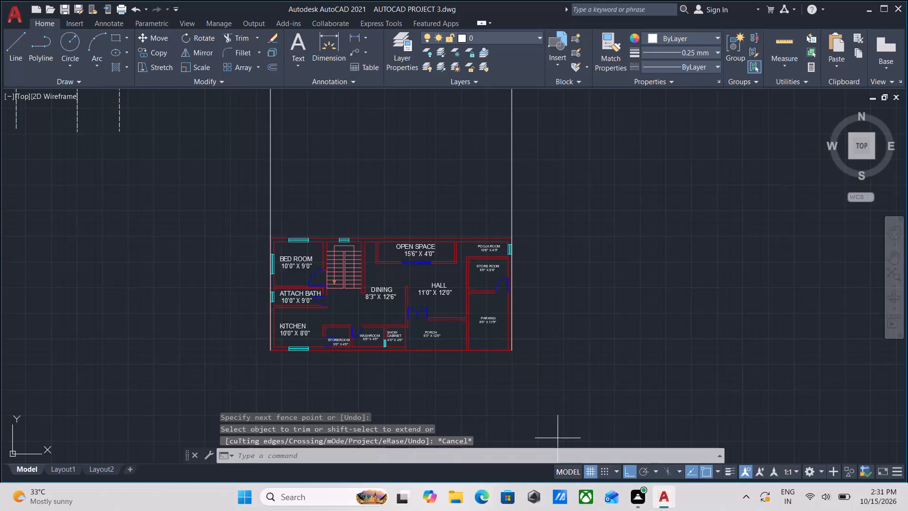
click(177, 202)
right_click(177, 202)
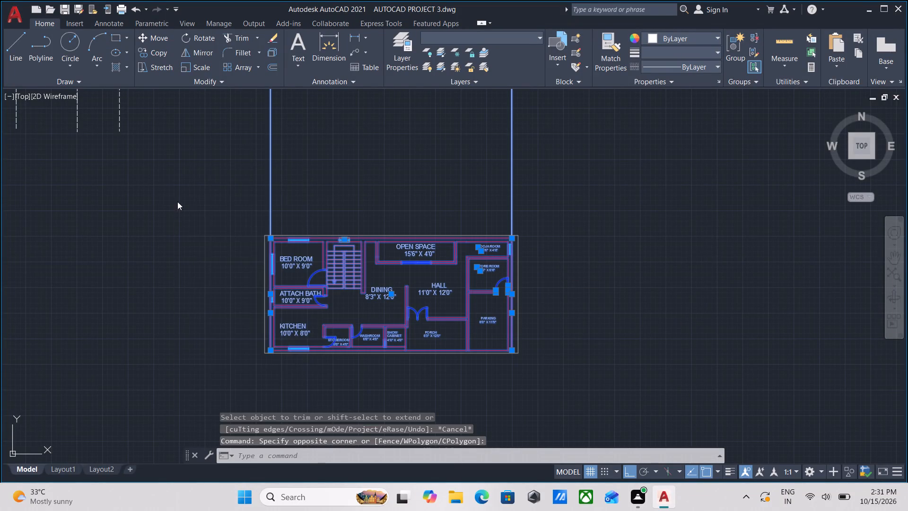
click(203, 271)
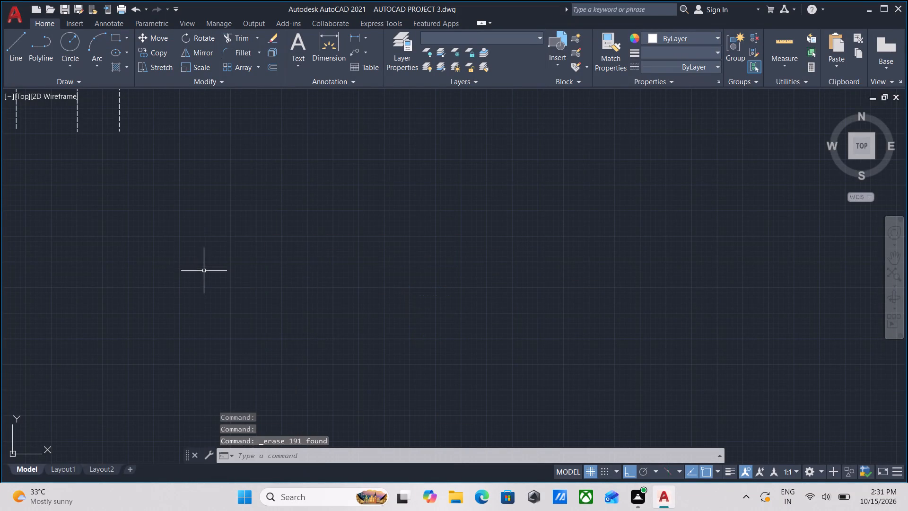
Draw a vertical construction line through the top-left corner of the front elevation outline.
scroll(344, 292, down, 3)
middle_drag(346, 292, 367, 245)
scroll(422, 322, up, 3)
scroll(279, 340, up, 1)
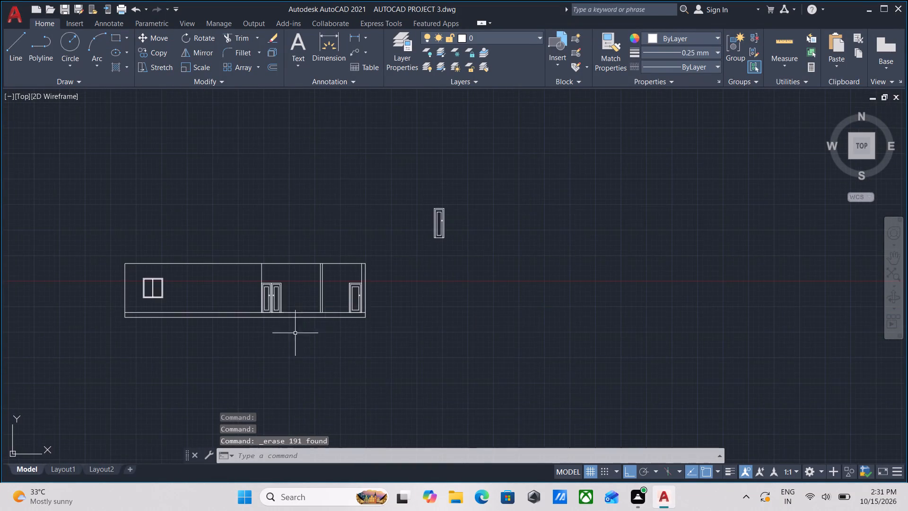
middle_drag(271, 343, 353, 373)
middle_drag(328, 371, 349, 396)
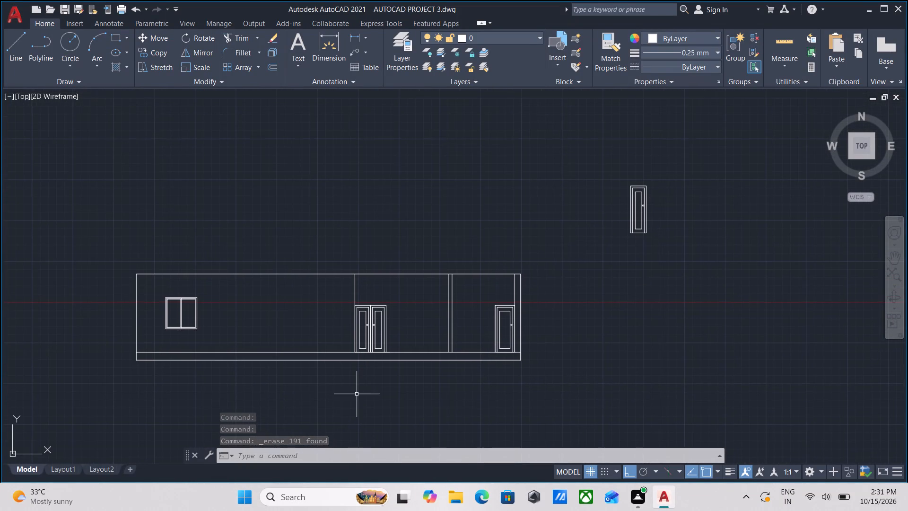
middle_drag(357, 393, 393, 419)
middle_drag(393, 419, 425, 433)
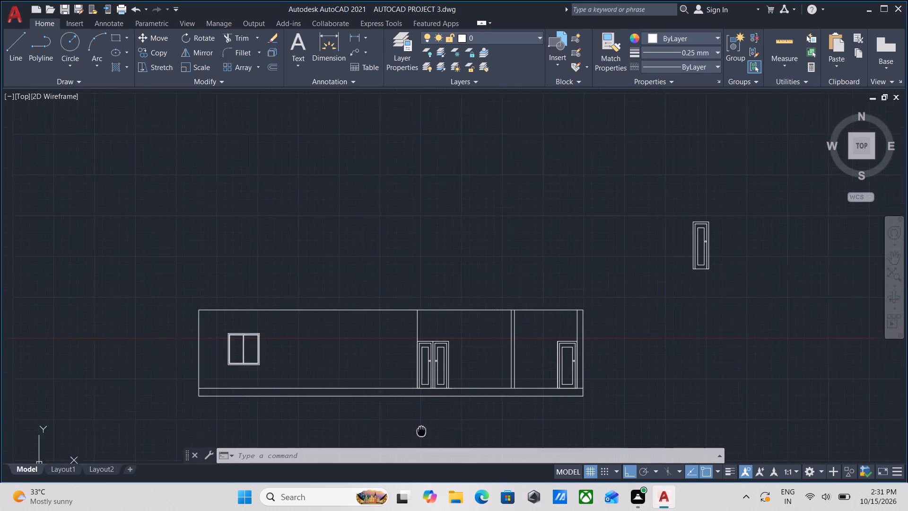
middle_drag(425, 433, 431, 438)
key(x)
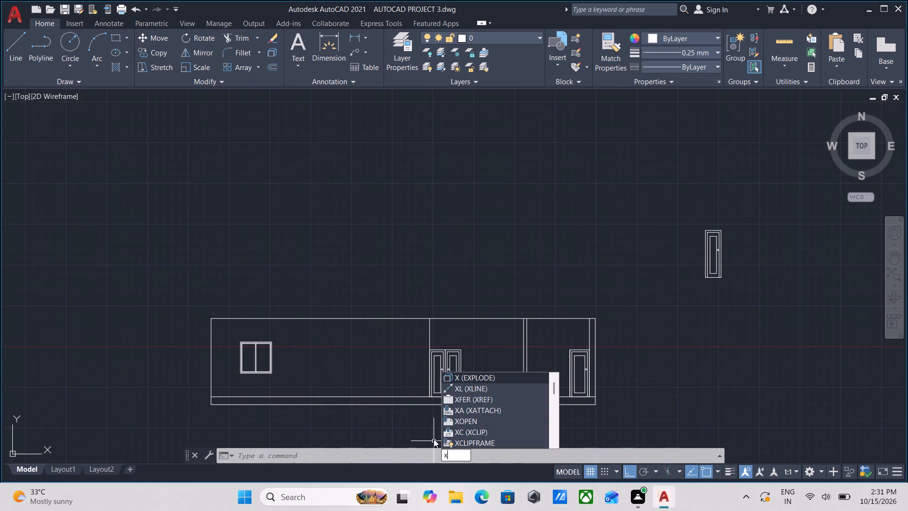
key(l)
key(Return)
scroll(181, 326, up, 2)
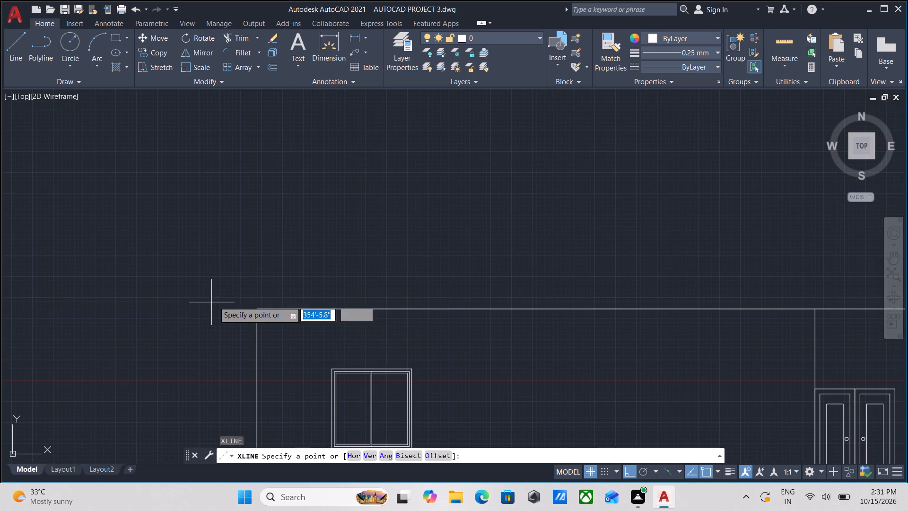
click(258, 311)
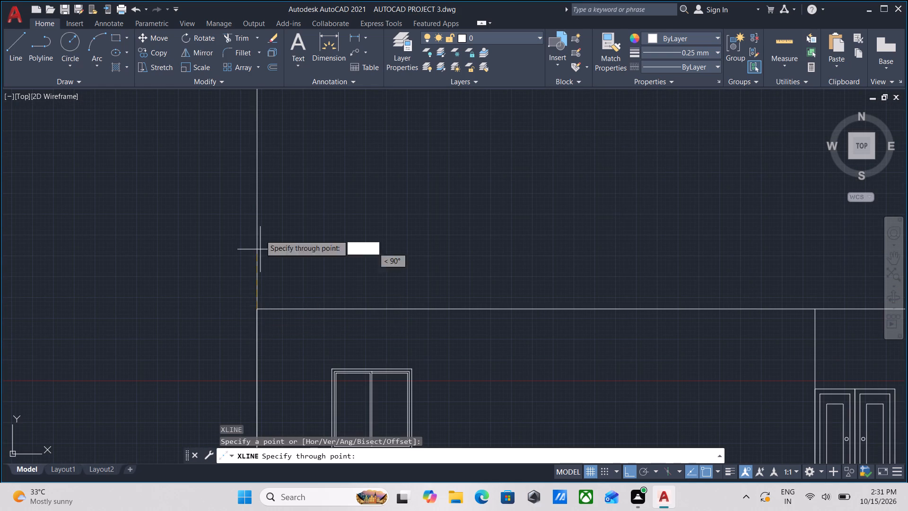
click(258, 228)
scroll(258, 228, down, 4)
middle_drag(258, 228, 239, 309)
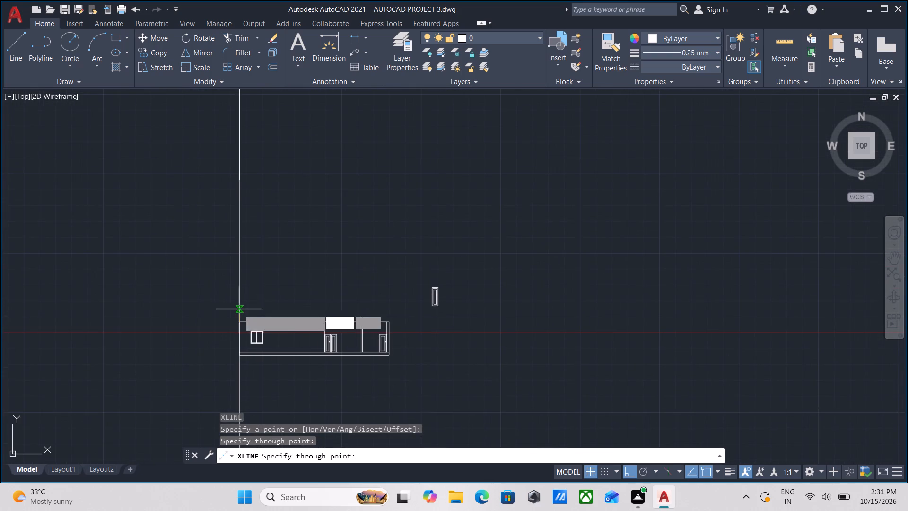
key(Escape)
Erase the spare door block standing apart to the upper right of the elevation.
scroll(404, 320, up, 2)
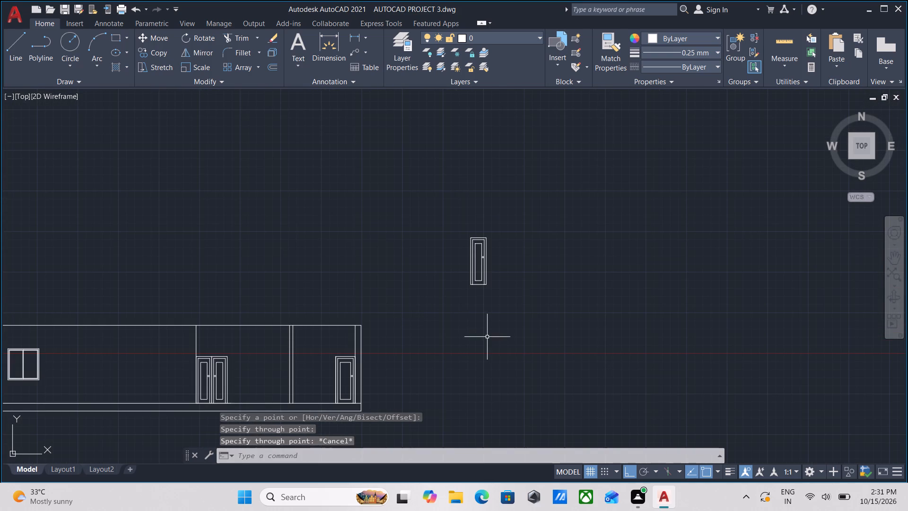
drag(488, 337, 488, 319)
click(459, 204)
right_click(459, 204)
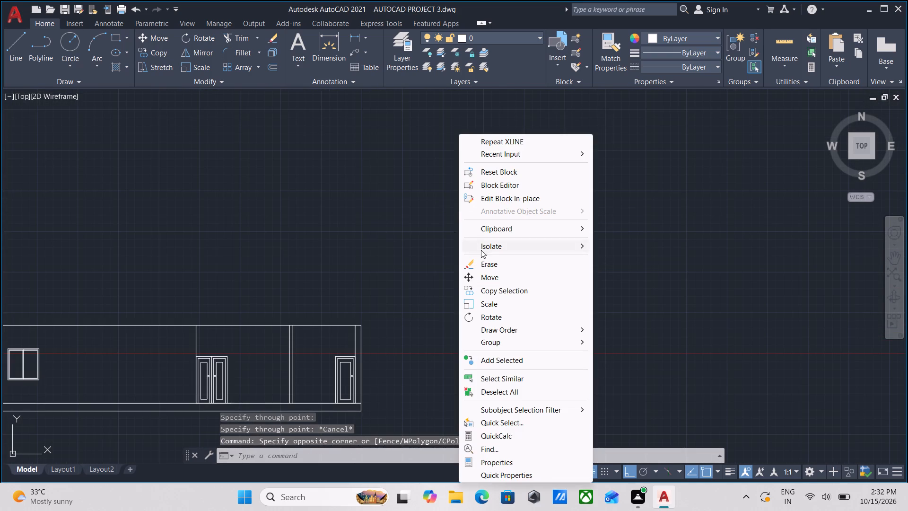
click(484, 261)
Draw a second vertical construction line through the top-right corner of the front elevation outline.
middle_drag(350, 356, 377, 370)
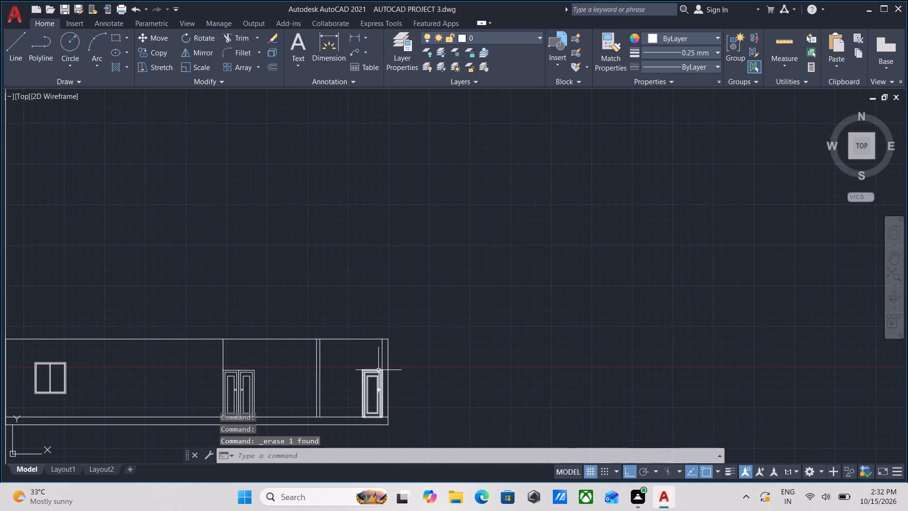
text(xl)
key(Return)
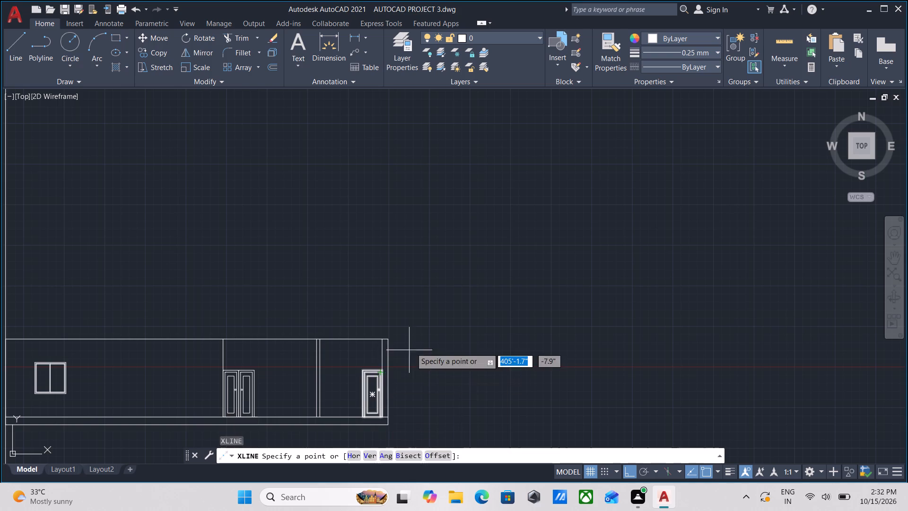
scroll(398, 347, up, 2)
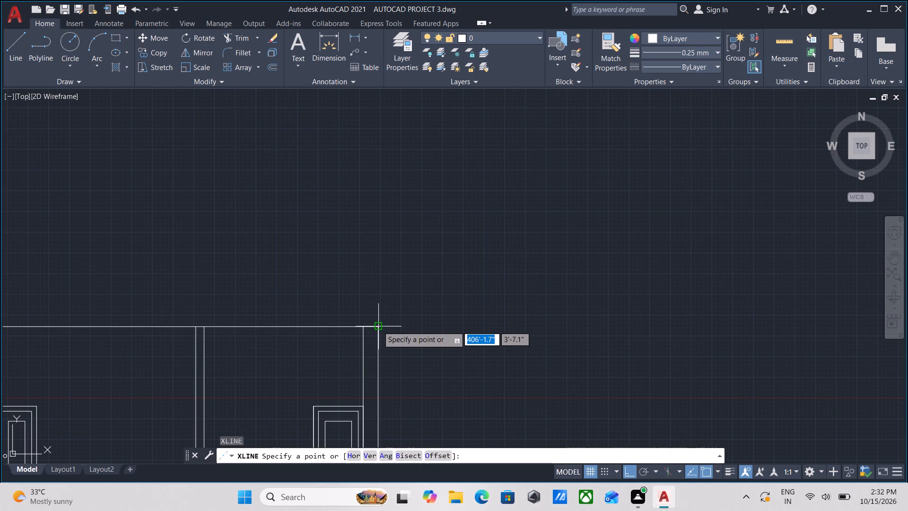
click(378, 326)
click(369, 255)
scroll(369, 255, down, 2)
middle_drag(369, 255, 377, 276)
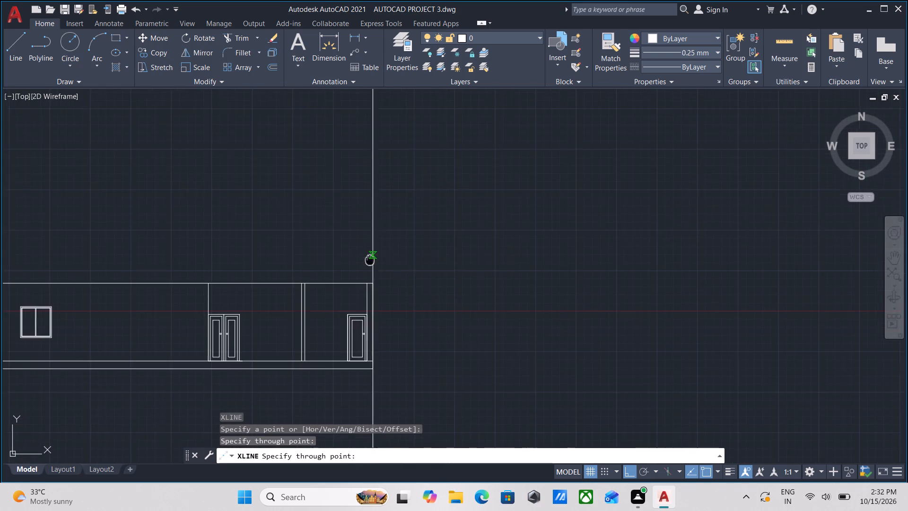
middle_drag(377, 276, 416, 391)
key(Escape)
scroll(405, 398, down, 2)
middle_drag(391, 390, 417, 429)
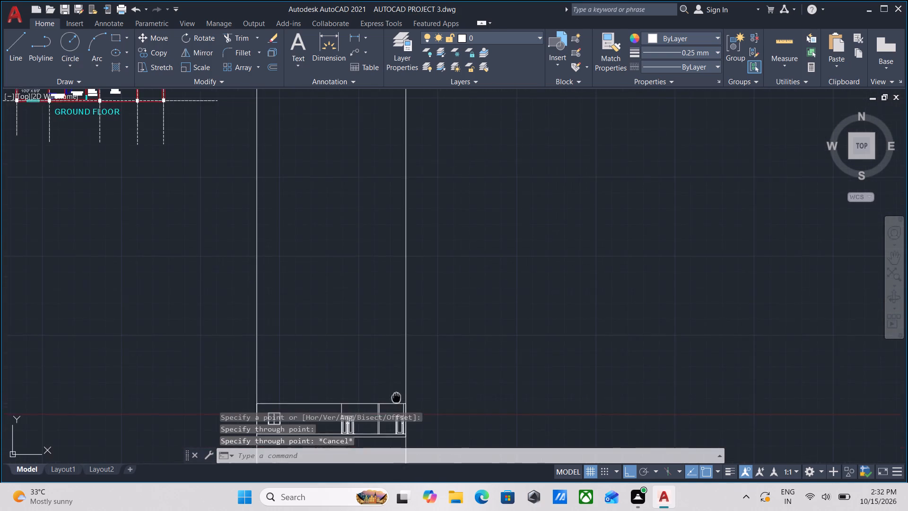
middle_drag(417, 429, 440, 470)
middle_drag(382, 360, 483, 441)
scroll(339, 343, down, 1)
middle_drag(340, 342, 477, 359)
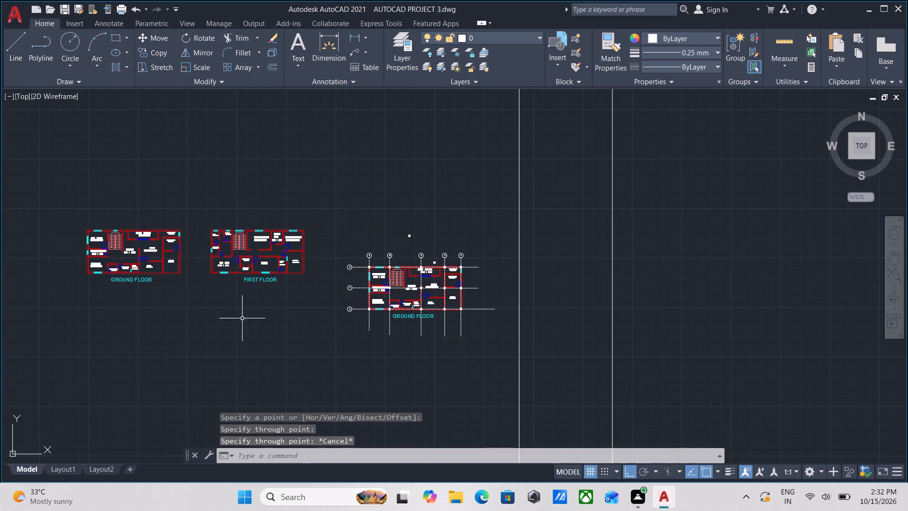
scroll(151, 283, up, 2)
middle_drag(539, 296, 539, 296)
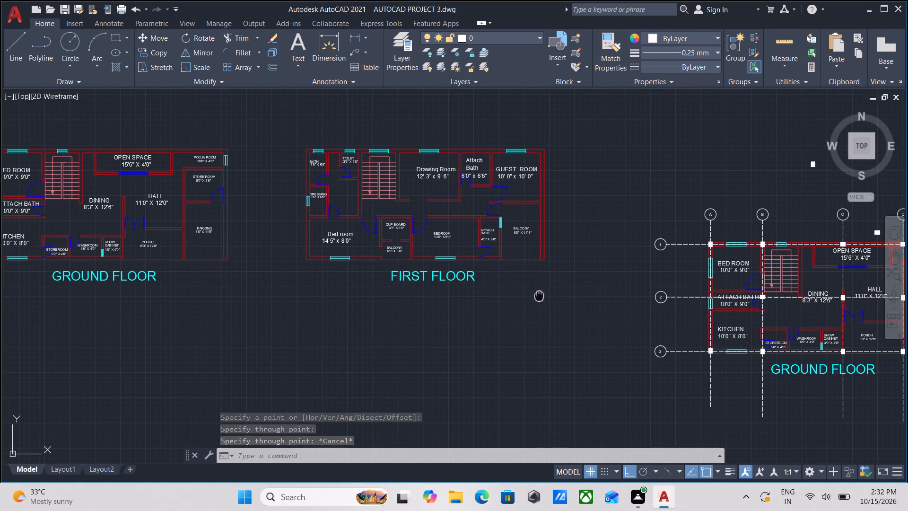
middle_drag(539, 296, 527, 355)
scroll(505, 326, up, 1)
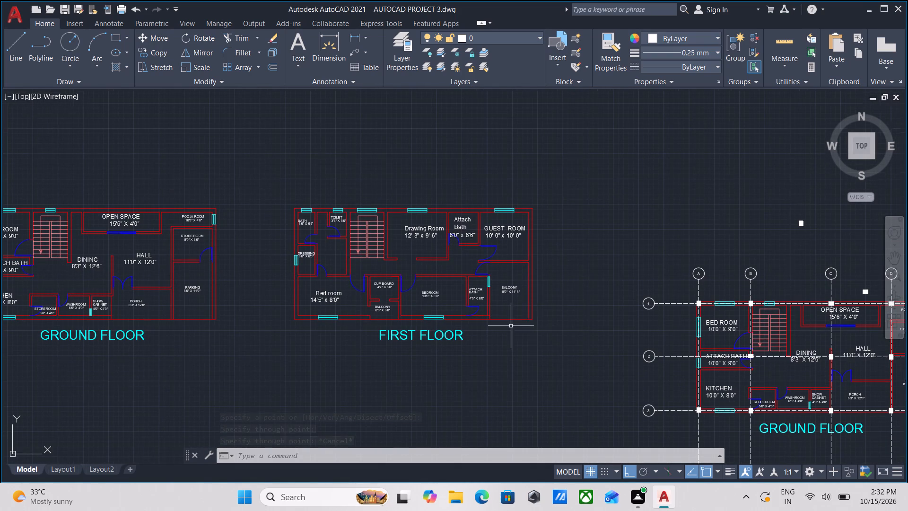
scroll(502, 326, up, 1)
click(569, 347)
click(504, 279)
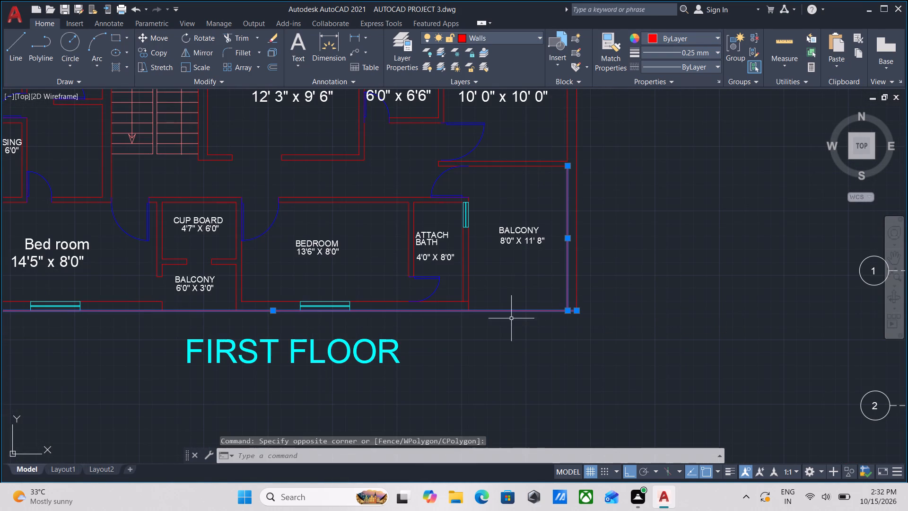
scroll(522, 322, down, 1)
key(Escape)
Group the entire FIRST FLOOR plan together with its title text.
click(587, 367)
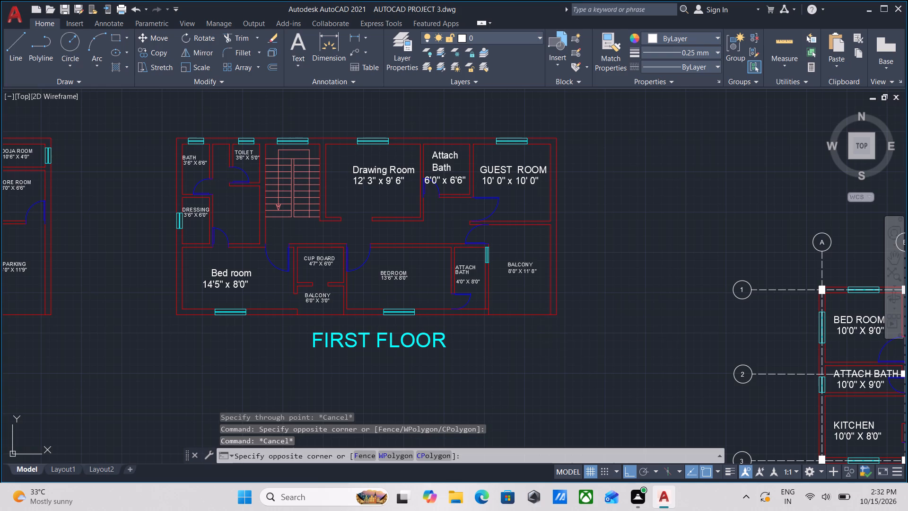
middle_drag(148, 146, 198, 242)
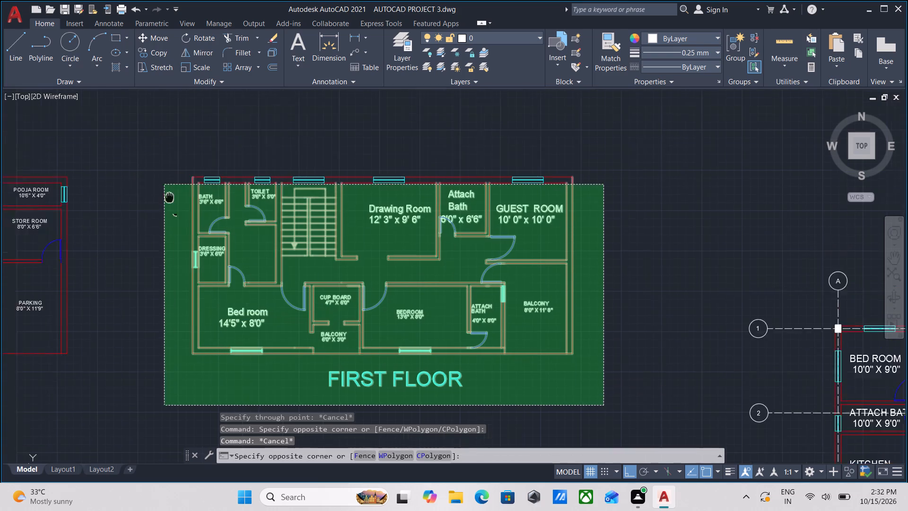
middle_drag(198, 242, 211, 258)
scroll(218, 207, down, 2)
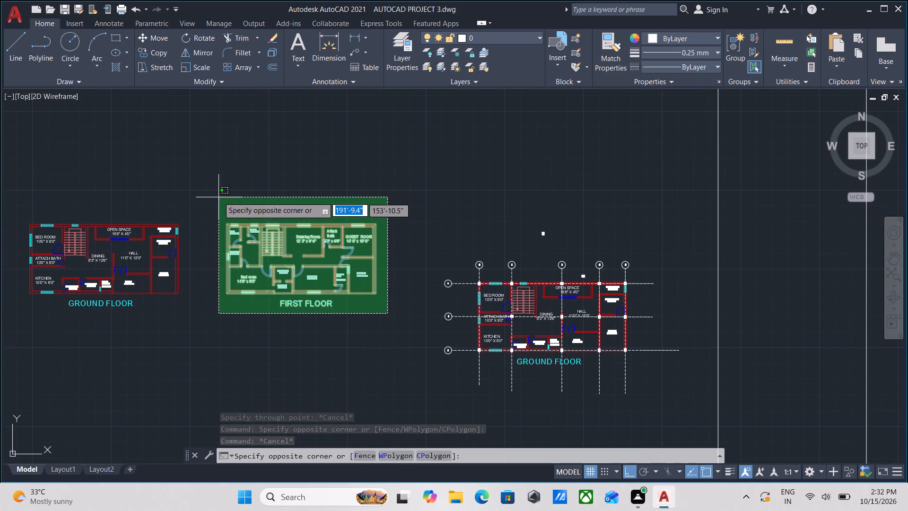
click(217, 196)
scroll(239, 265, up, 2)
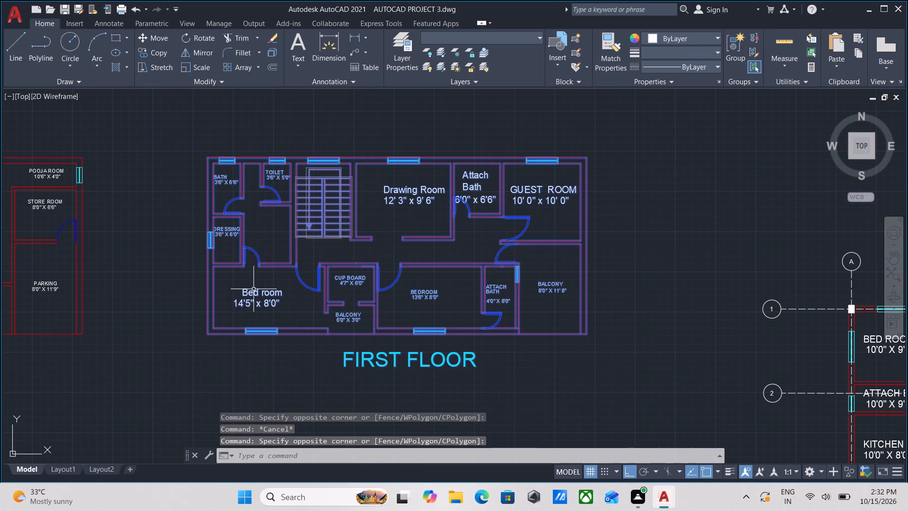
key(g)
key(Return)
Copy the grouped FIRST FLOOR plan by its bottom-right outer corner onto the right-hand vertical construction line, above the front elevation.
scroll(279, 327, up, 2)
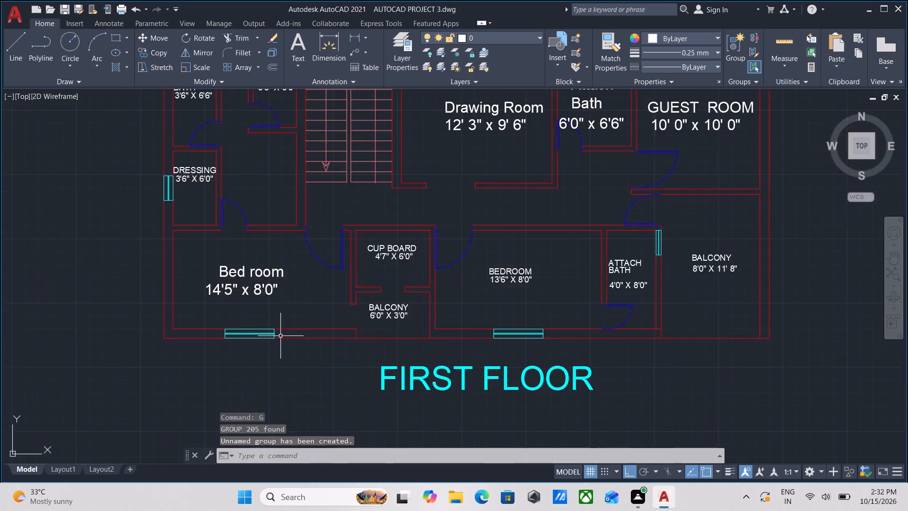
drag(285, 364, 283, 359)
click(253, 300)
scroll(255, 300, down, 2)
middle_drag(255, 300, 267, 335)
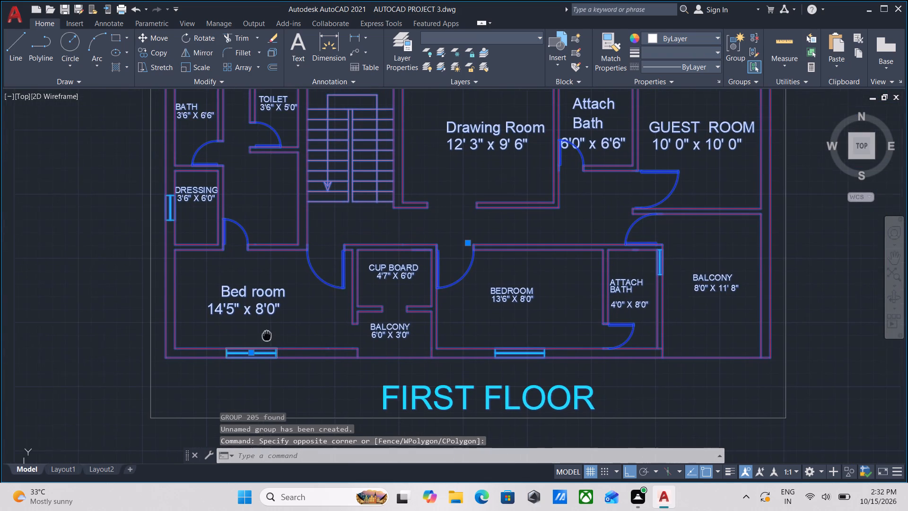
key(c)
key(o)
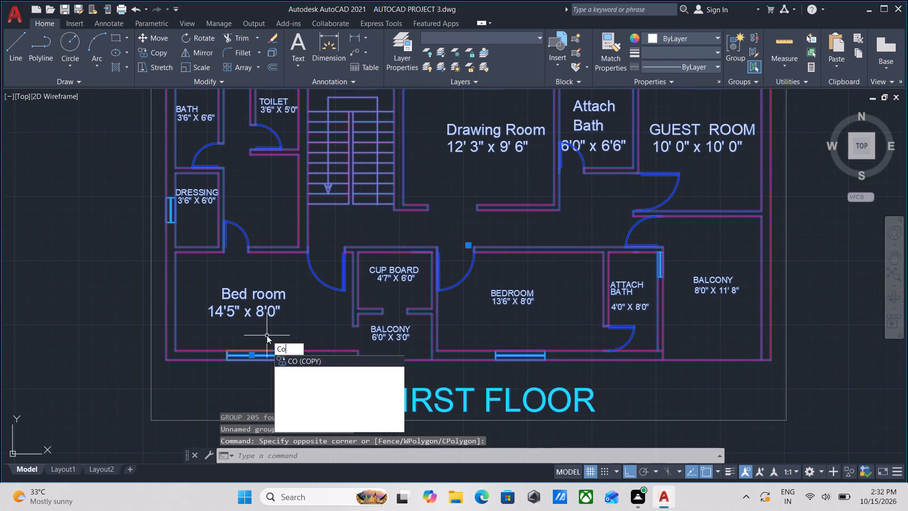
key(Return)
scroll(267, 335, down, 1)
middle_drag(267, 335, 276, 315)
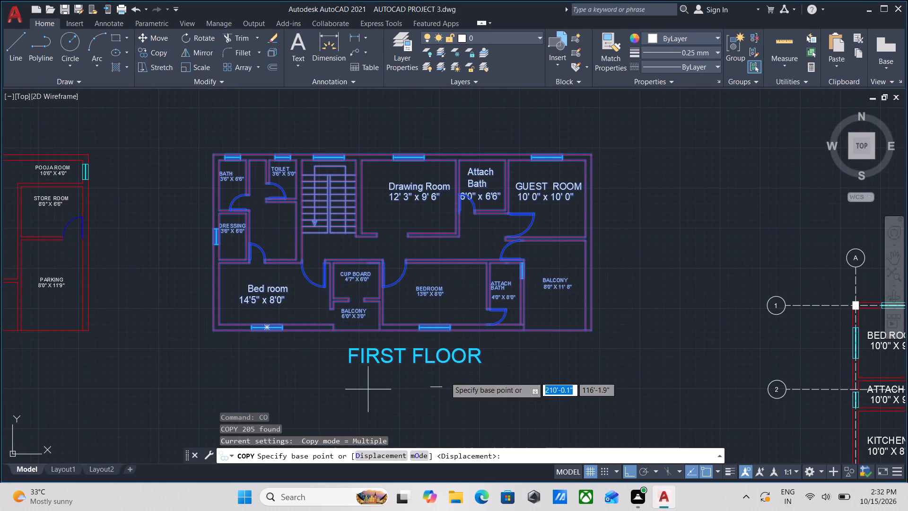
scroll(611, 343, up, 2)
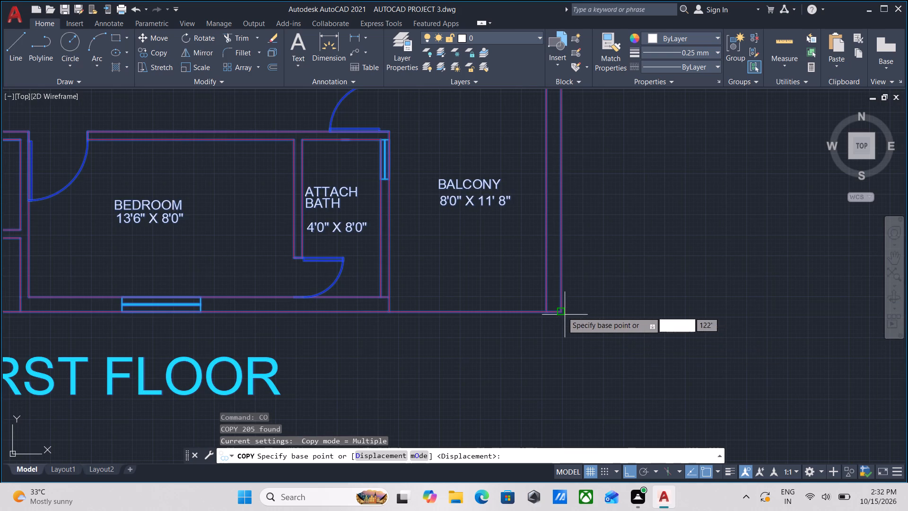
click(562, 310)
middle_drag(617, 362, 396, 319)
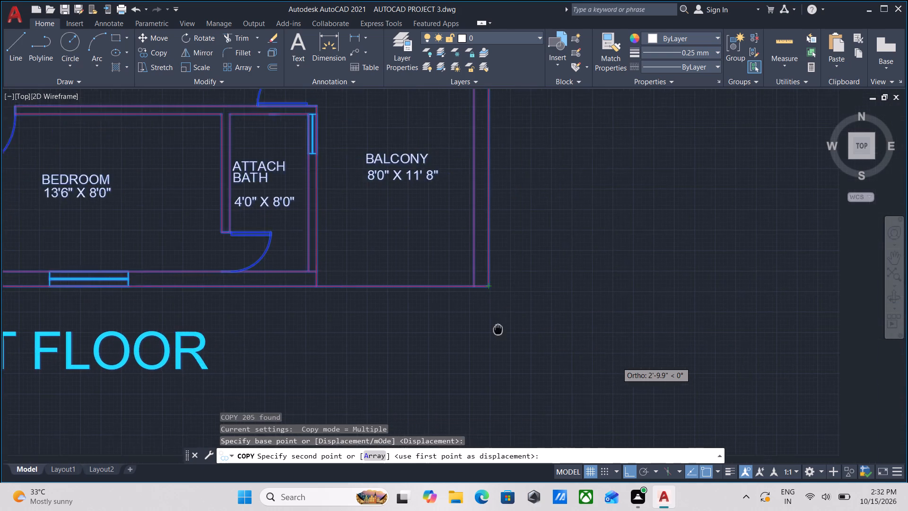
middle_drag(396, 319, 379, 318)
scroll(637, 416, down, 1)
middle_drag(630, 411, 304, 314)
middle_drag(473, 352, 458, 352)
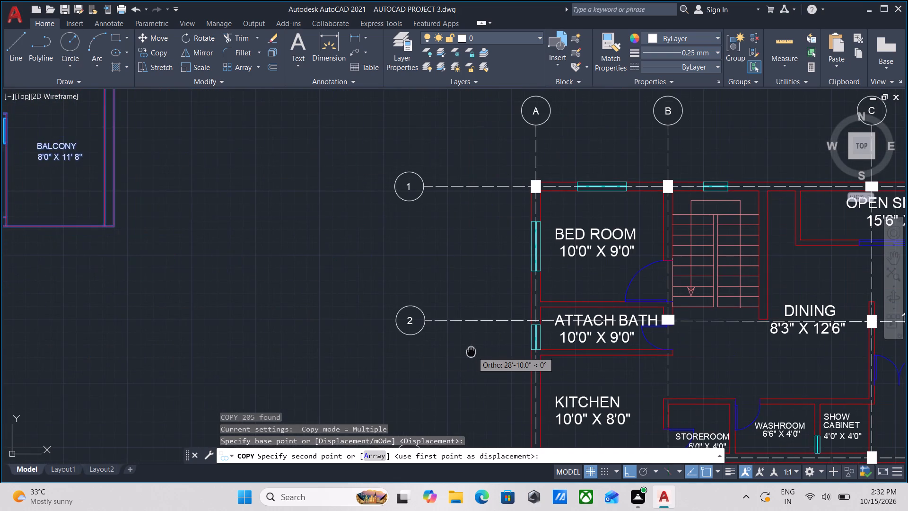
middle_drag(458, 352, 422, 356)
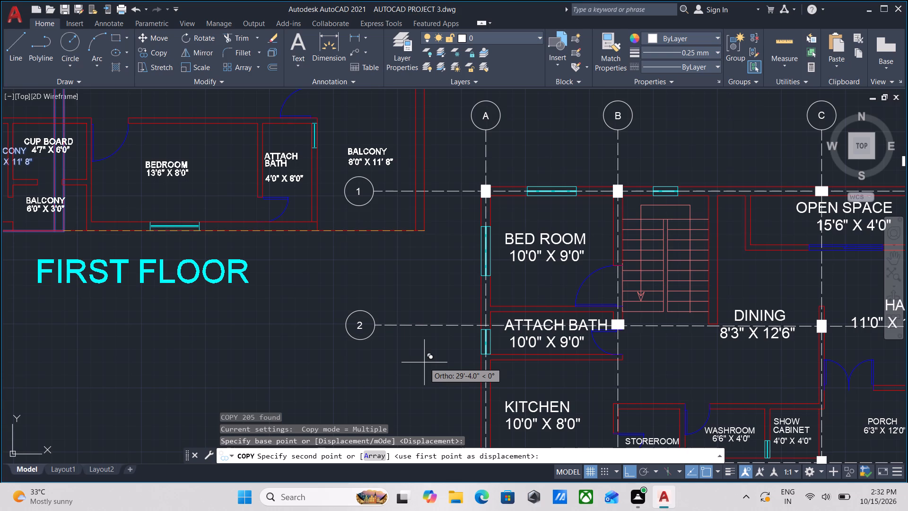
key(F8)
scroll(596, 351, down, 2)
middle_drag(589, 352, 336, 277)
scroll(527, 341, down, 1)
middle_drag(522, 337, 509, 331)
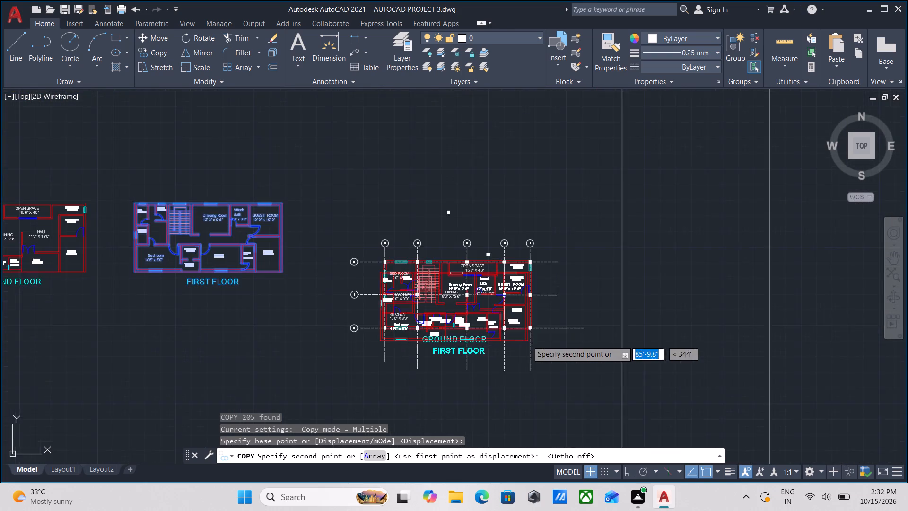
middle_drag(509, 331, 317, 272)
middle_drag(533, 354, 447, 309)
scroll(488, 319, up, 2)
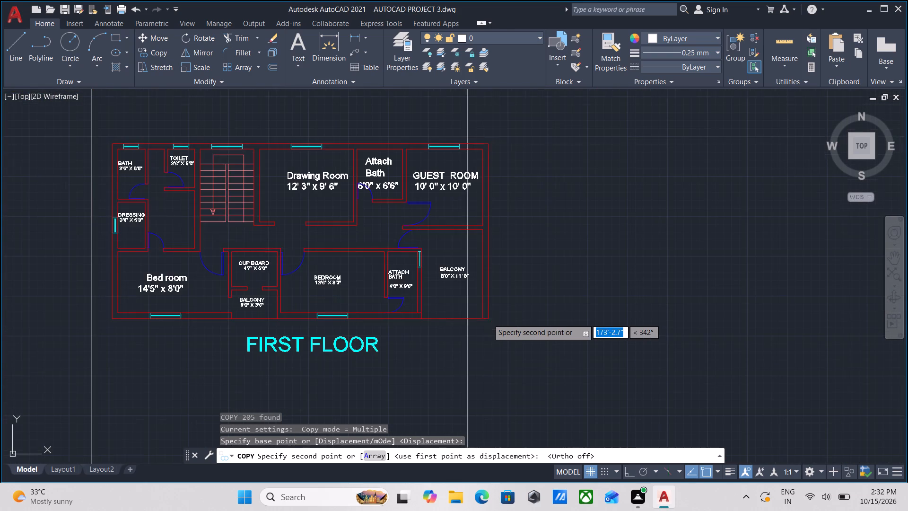
scroll(480, 321, down, 4)
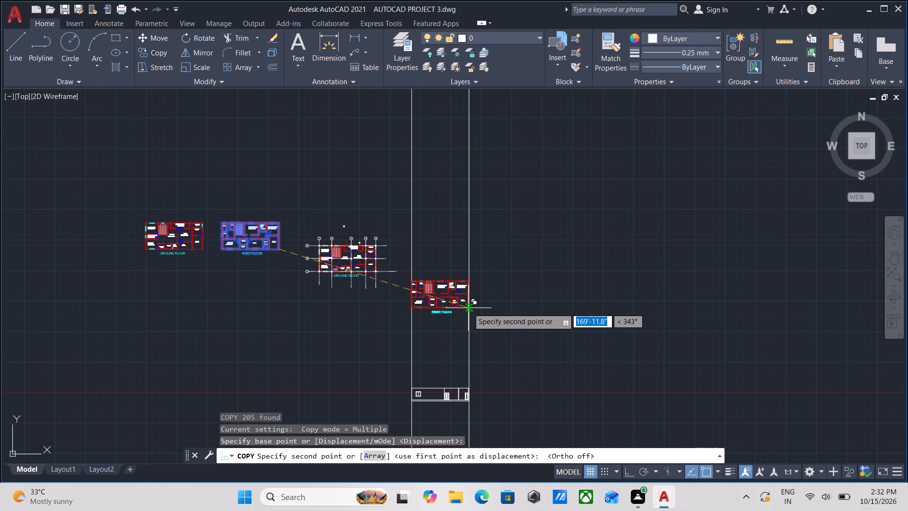
scroll(466, 308, up, 2)
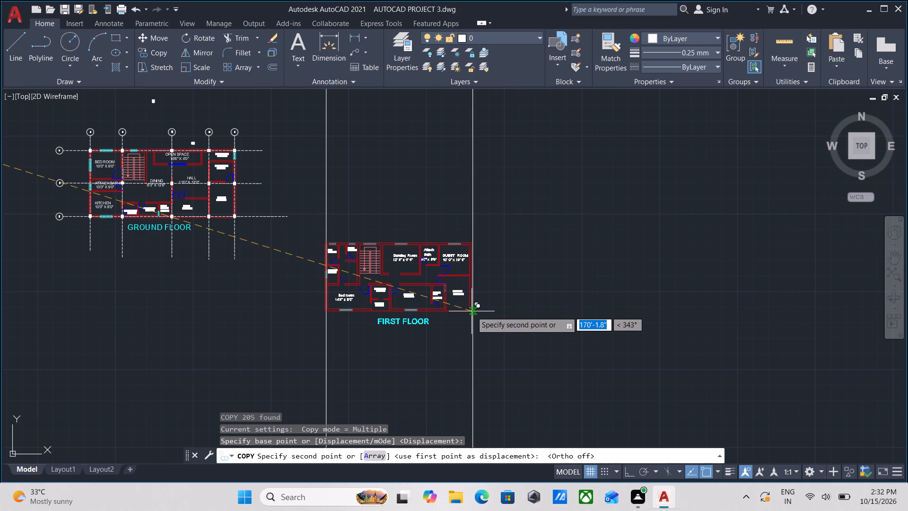
scroll(474, 307, up, 2)
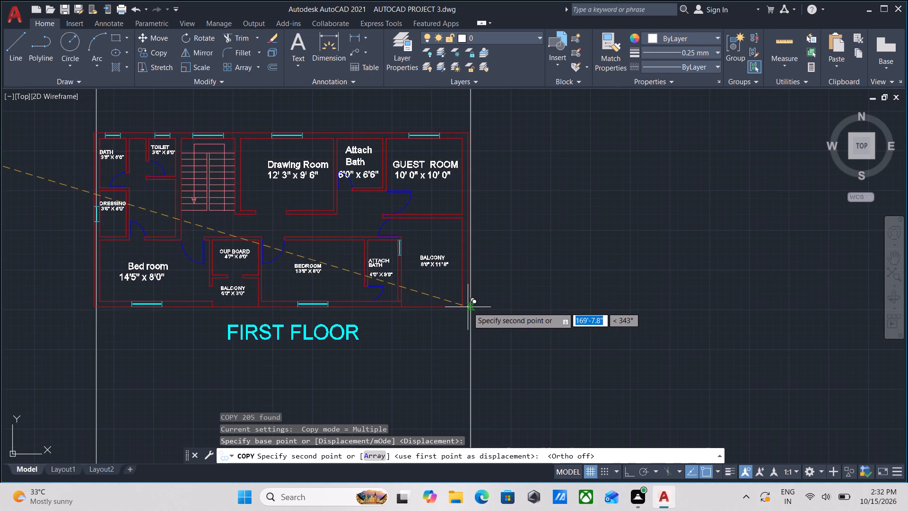
scroll(470, 306, up, 1)
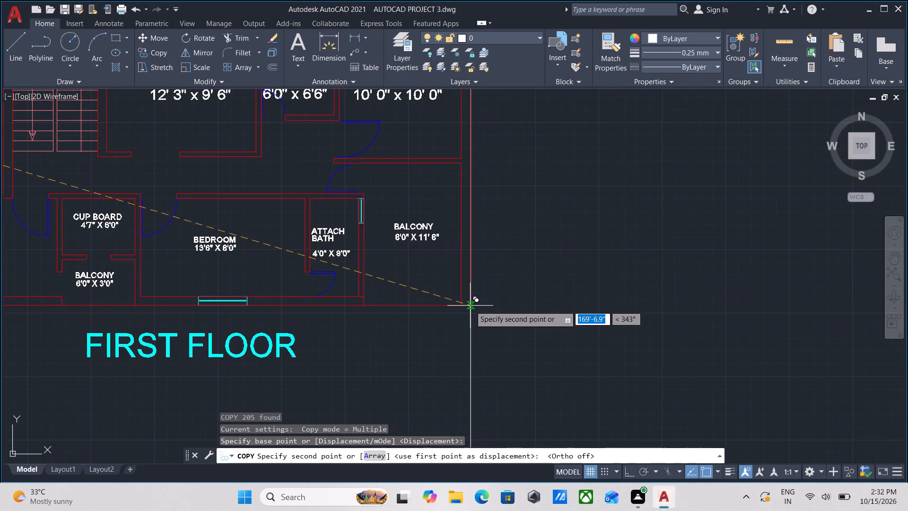
scroll(470, 306, up, 3)
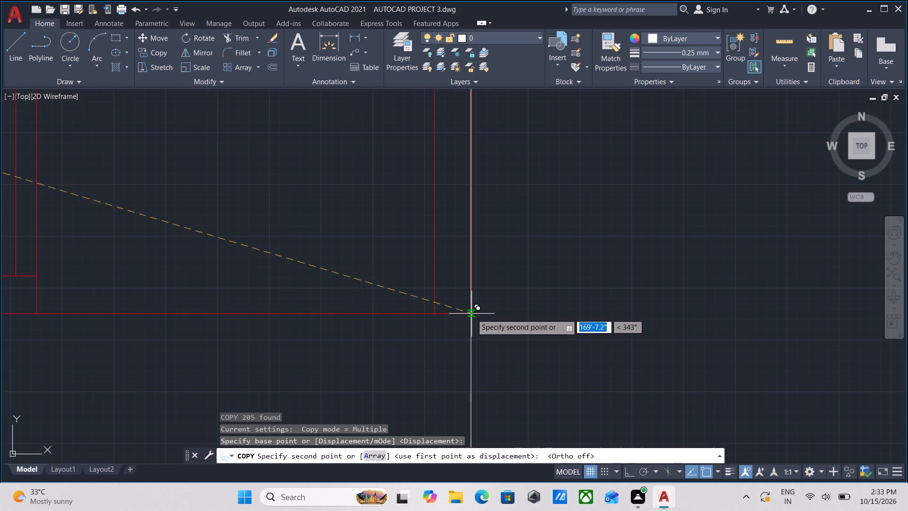
click(471, 313)
scroll(471, 311, down, 6)
middle_drag(479, 320, 483, 304)
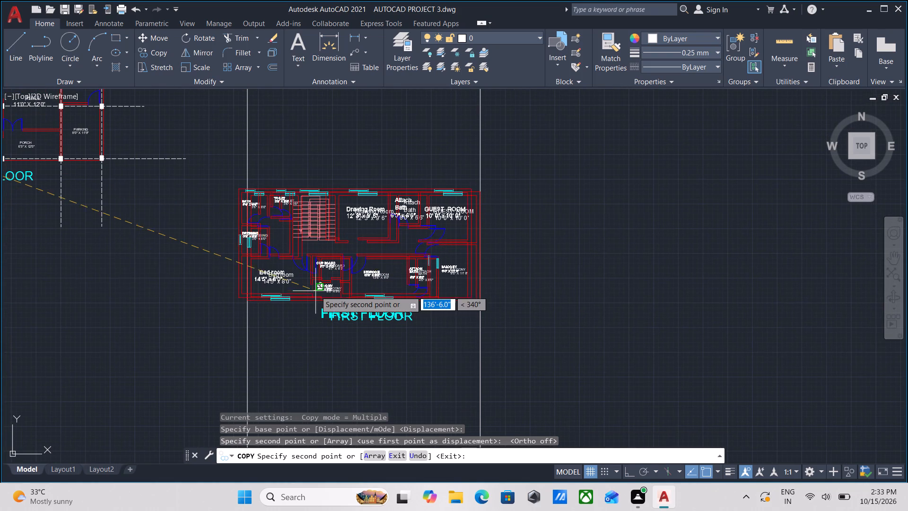
key(Escape)
Draw a vertical construction line through the bottom-left corner of the 14'5" x 8'0" Bed room's front window in the copied plan.
scroll(327, 296, down, 1)
middle_drag(327, 297, 347, 266)
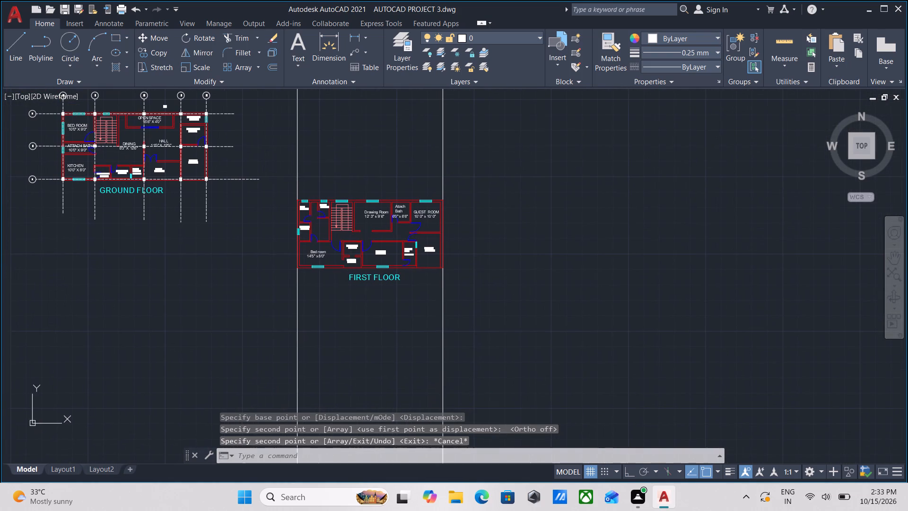
scroll(345, 315, up, 1)
middle_drag(345, 313, 364, 232)
scroll(386, 277, down, 2)
middle_drag(384, 275, 387, 251)
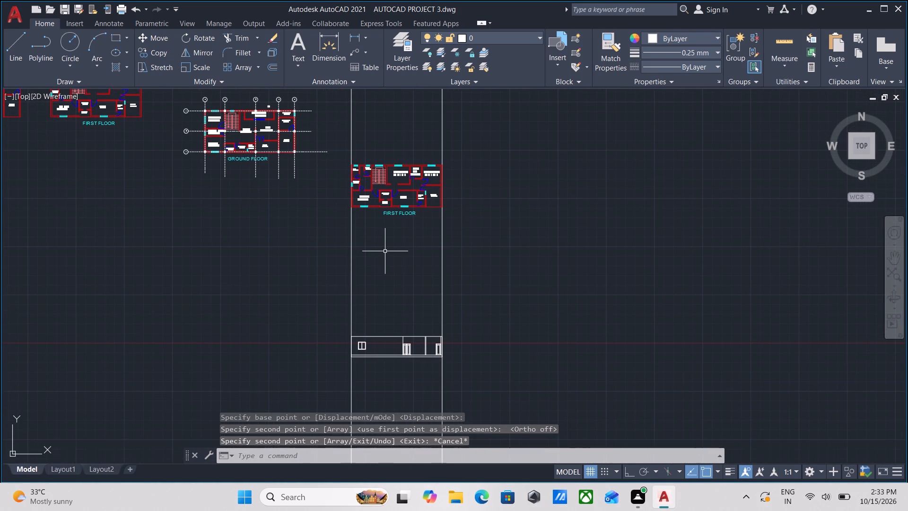
scroll(381, 252, up, 2)
scroll(381, 252, down, 1)
middle_drag(381, 252, 377, 272)
middle_drag(377, 261, 376, 280)
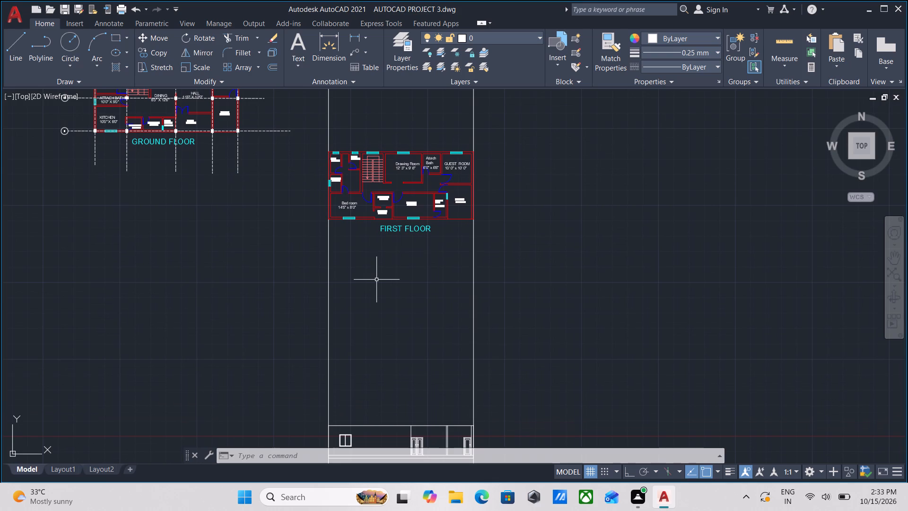
text(xl)
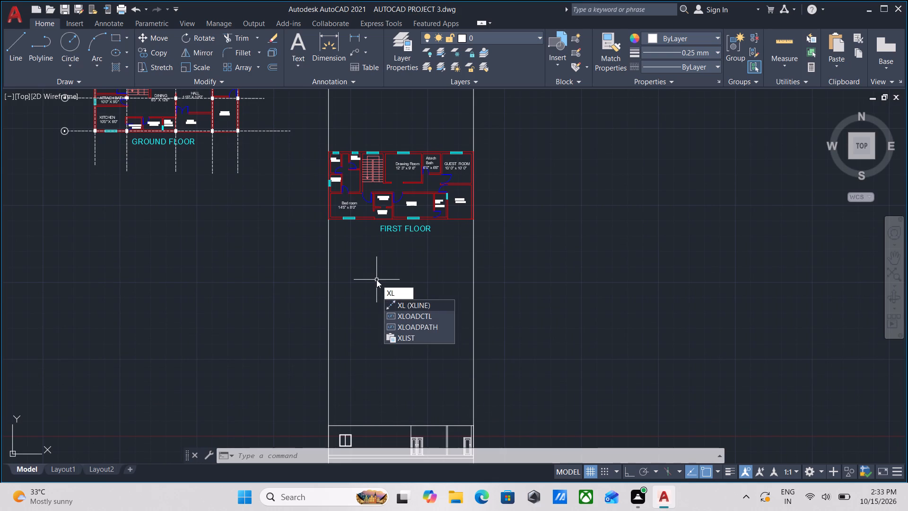
key(Return)
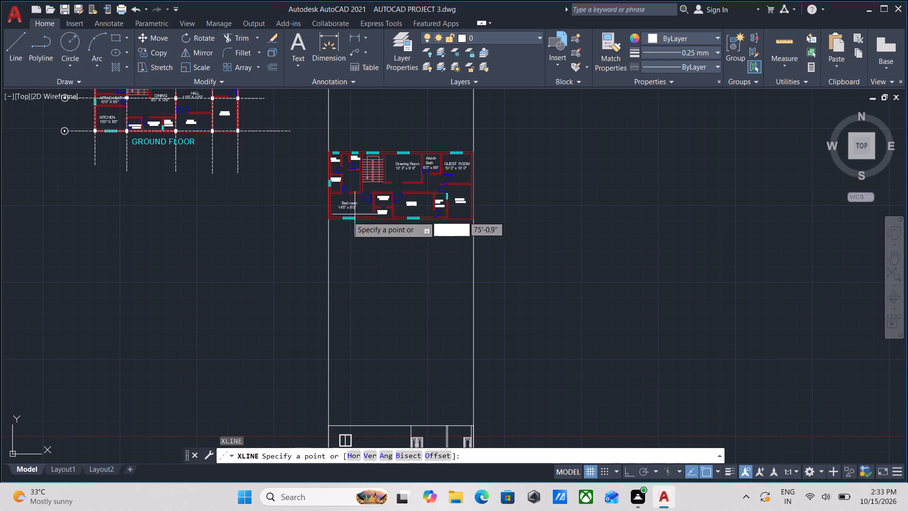
scroll(332, 216, up, 3)
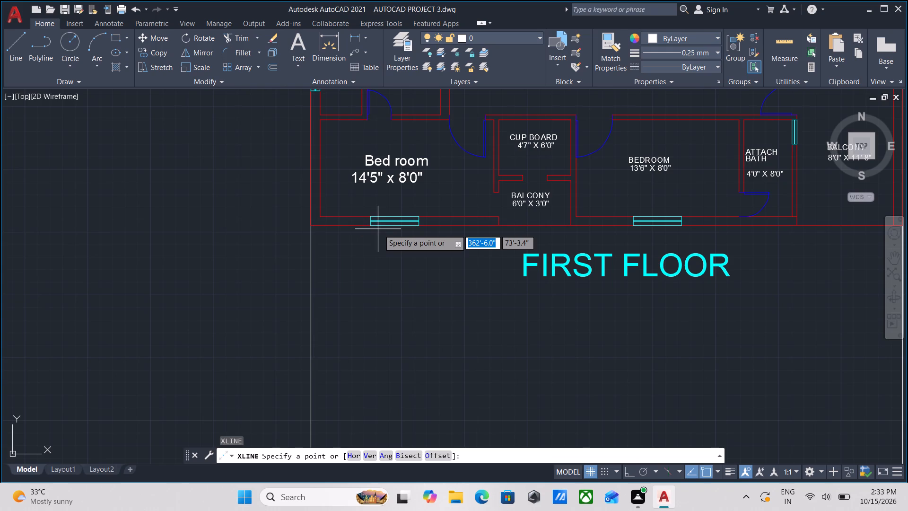
click(370, 225)
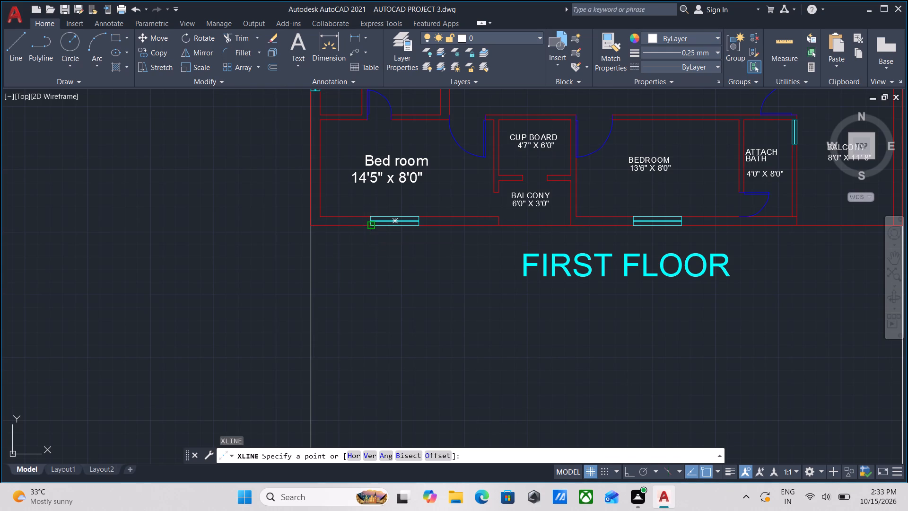
key(F8)
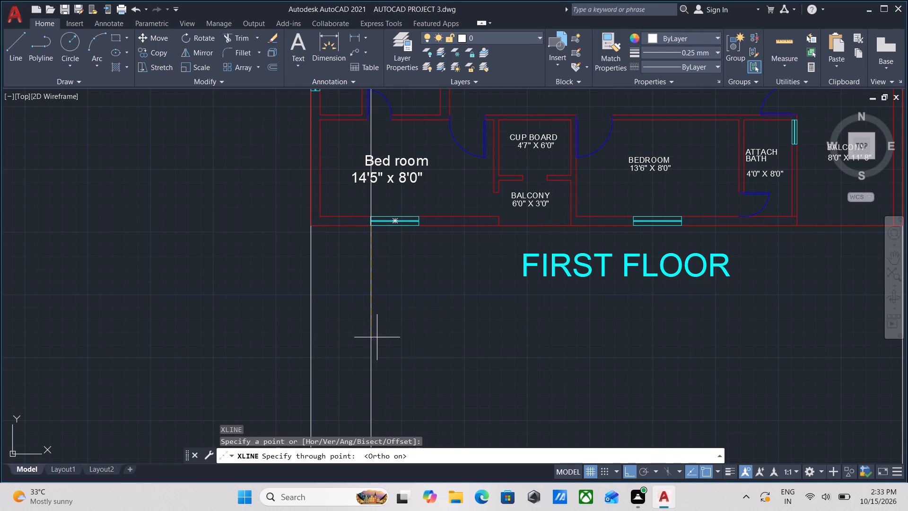
click(349, 344)
key(Escape)
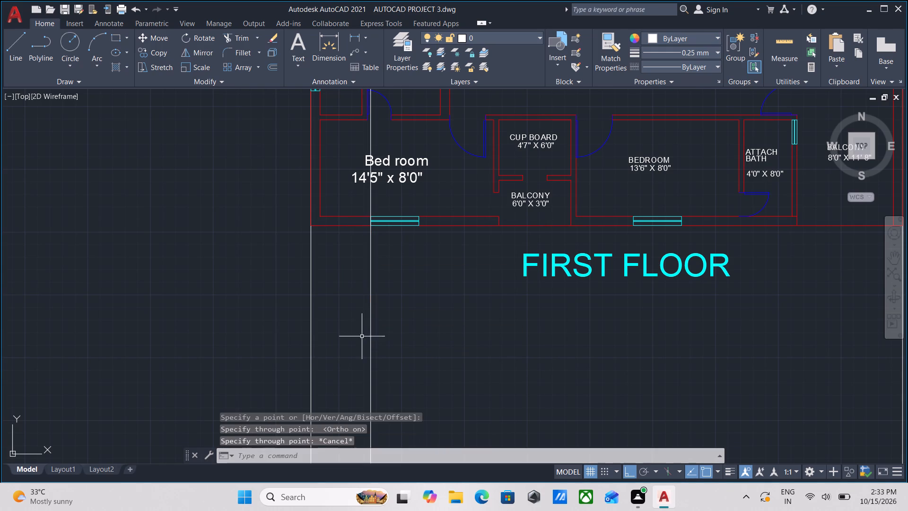
Draw a vertical construction line through the right end of the same Bed room front window.
text(xl)
key(Return)
scroll(419, 228, up, 4)
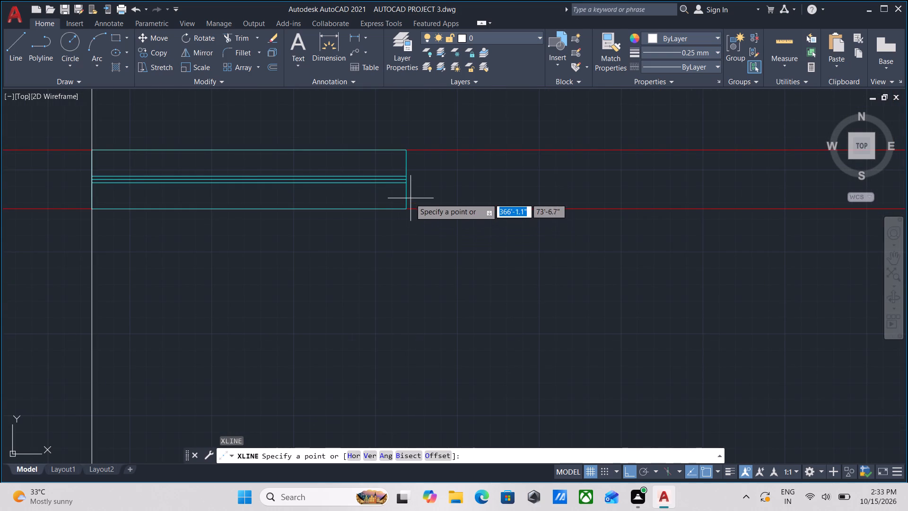
Draw a vertical construction line through the right end of the 14'5" x 8'0" Bed room's bottom window.
click(408, 207)
scroll(410, 357, down, 1)
middle_drag(410, 357, 414, 264)
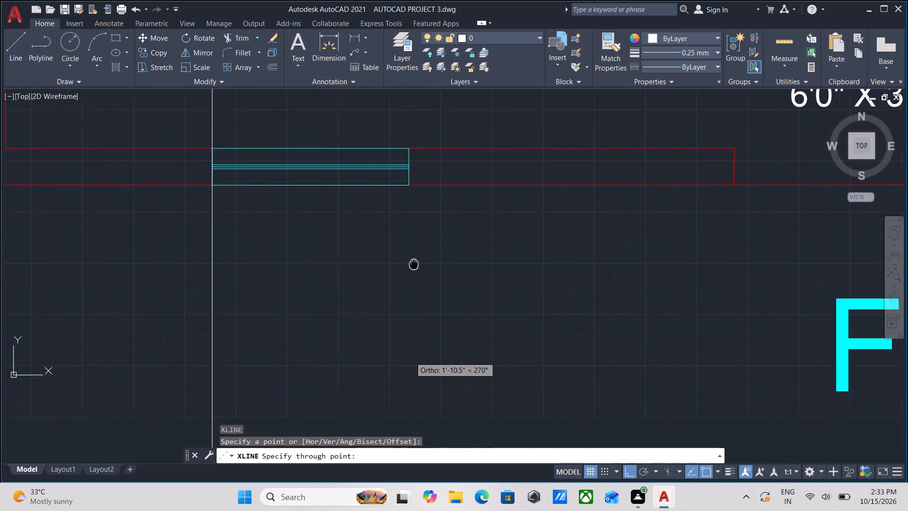
scroll(413, 297, down, 3)
click(412, 331)
key(Escape)
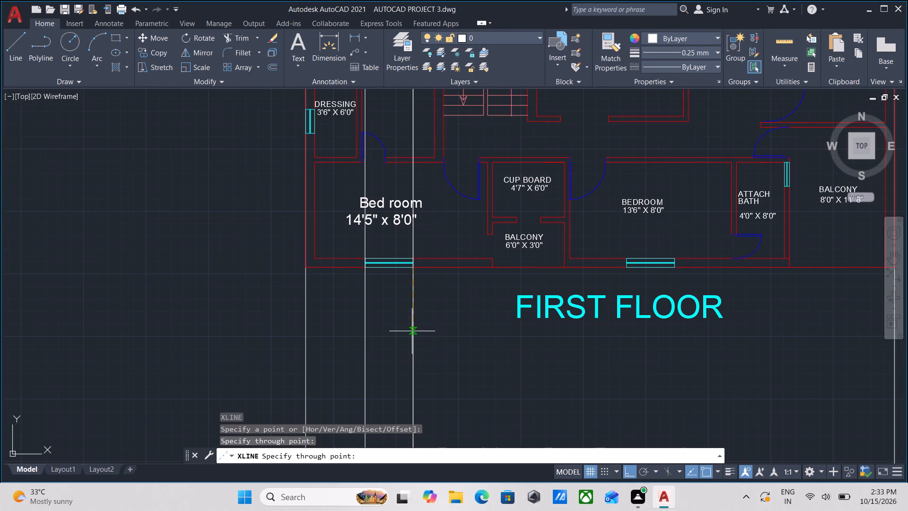
Draw a vertical construction line through the left edge of the 6'0" x 3'0" balcony, at the Bed room wall's outer corner.
scroll(475, 335, down, 1)
middle_drag(475, 335, 473, 316)
text(xl)
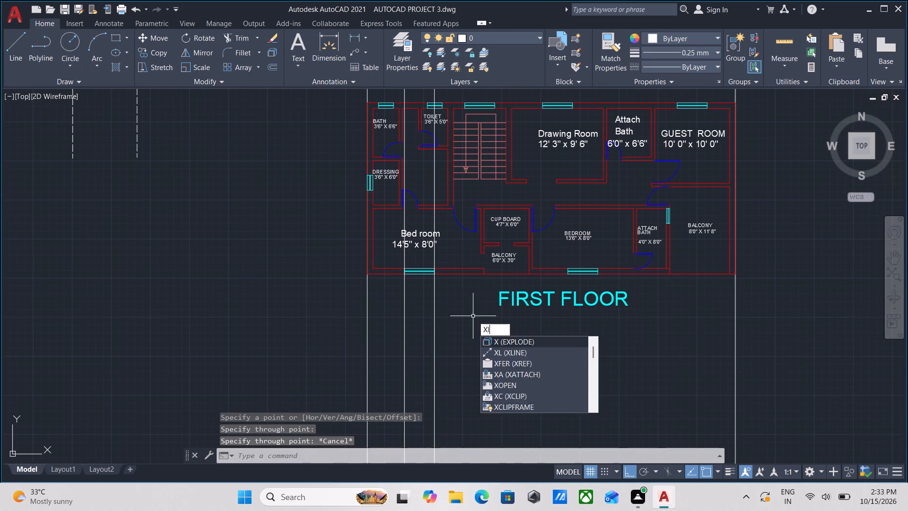
key(Return)
scroll(476, 282, up, 5)
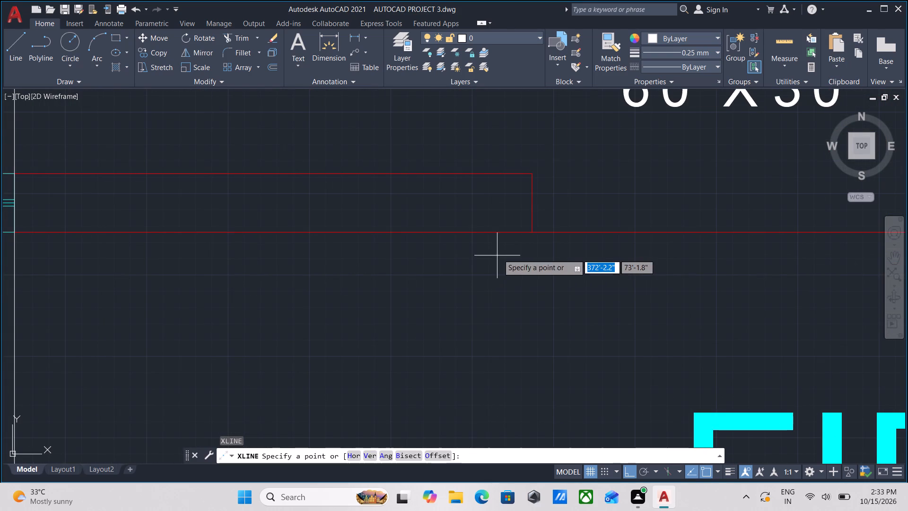
click(533, 229)
scroll(513, 396, down, 2)
middle_drag(513, 396, 463, 301)
scroll(449, 332, down, 2)
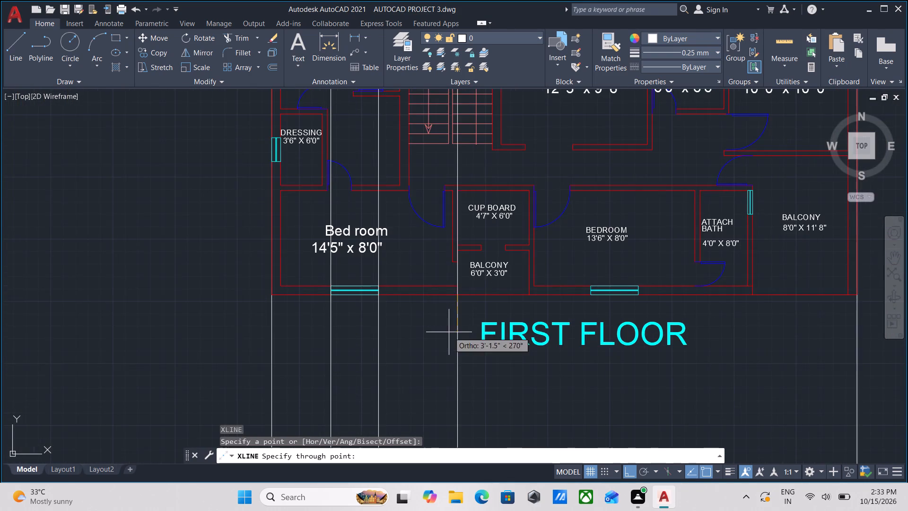
middle_drag(449, 332, 443, 308)
click(437, 334)
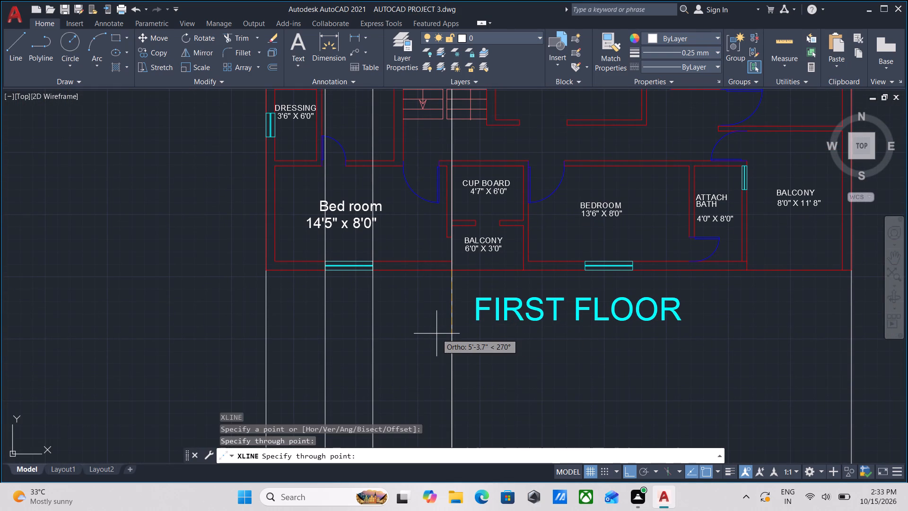
key(Escape)
Draw a vertical construction line from the right edge of the 6'0" x 3'0" balcony down towards the elevation.
scroll(458, 339, down, 1)
middle_drag(463, 341, 434, 335)
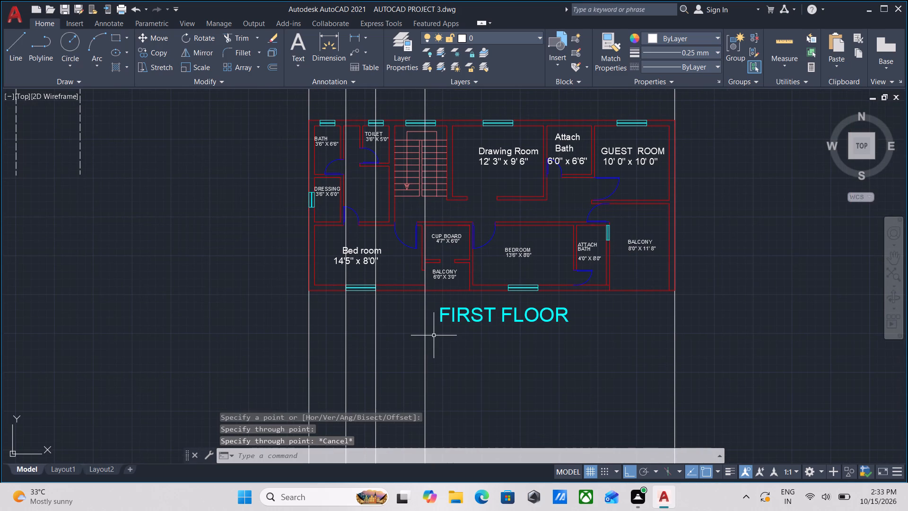
key(x)
key(l)
key(Return)
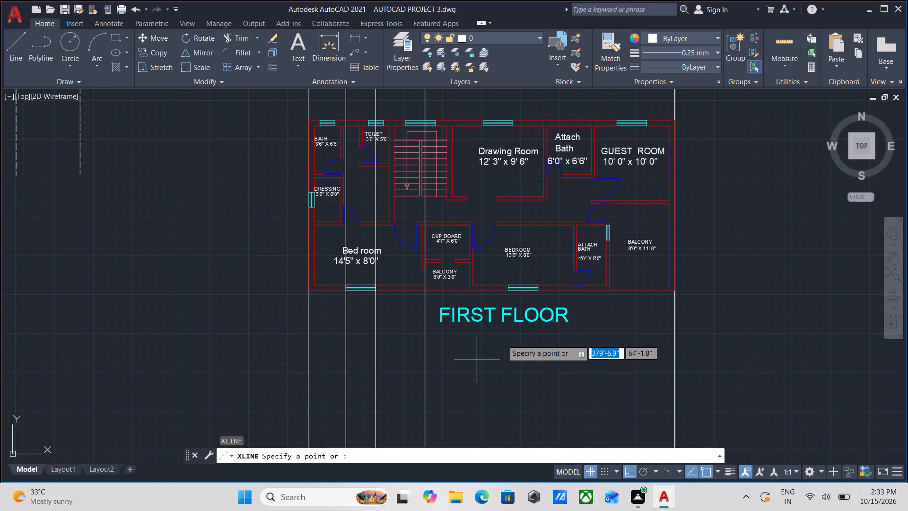
scroll(463, 297, up, 3)
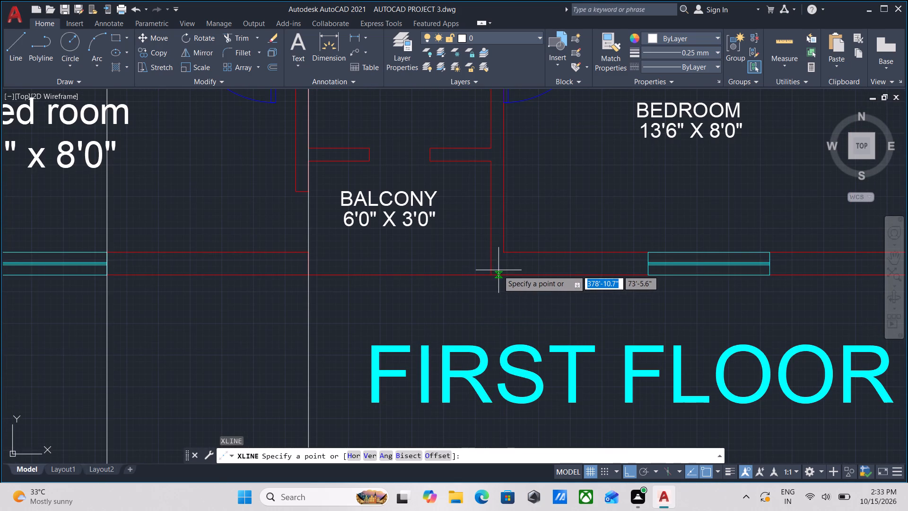
click(492, 273)
middle_drag(496, 418, 485, 303)
scroll(485, 302, down, 7)
middle_drag(490, 336, 484, 283)
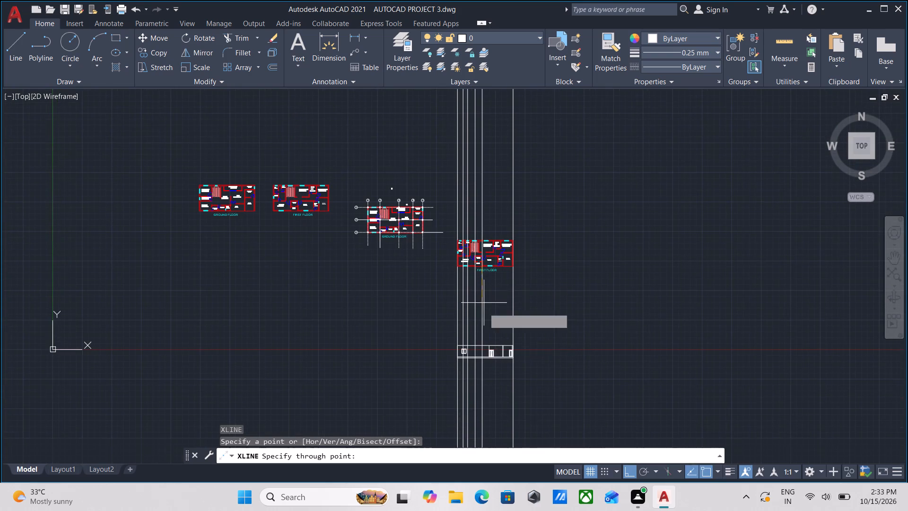
scroll(485, 330, up, 2)
click(482, 342)
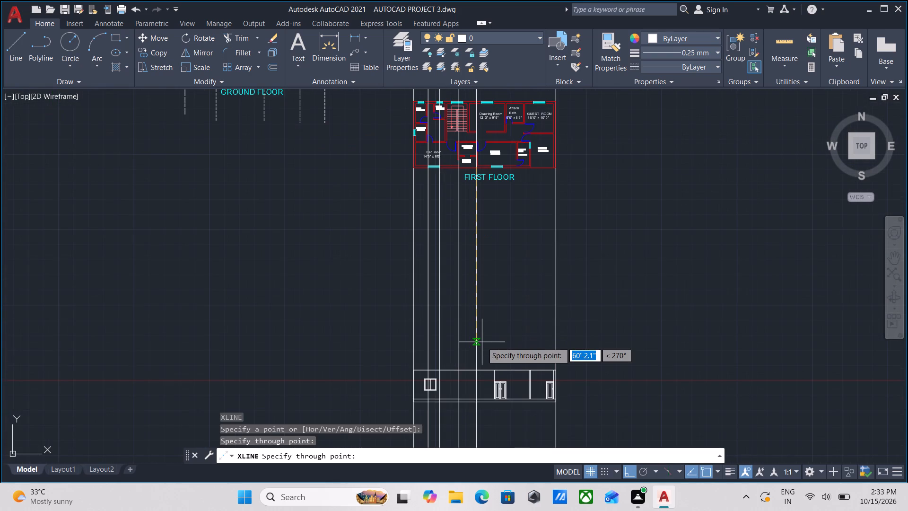
key(Escape)
Draw a vertical construction line through the left end of the 13'6" x 8'0" bedroom's bottom window.
middle_drag(499, 269, 476, 353)
scroll(477, 271, up, 3)
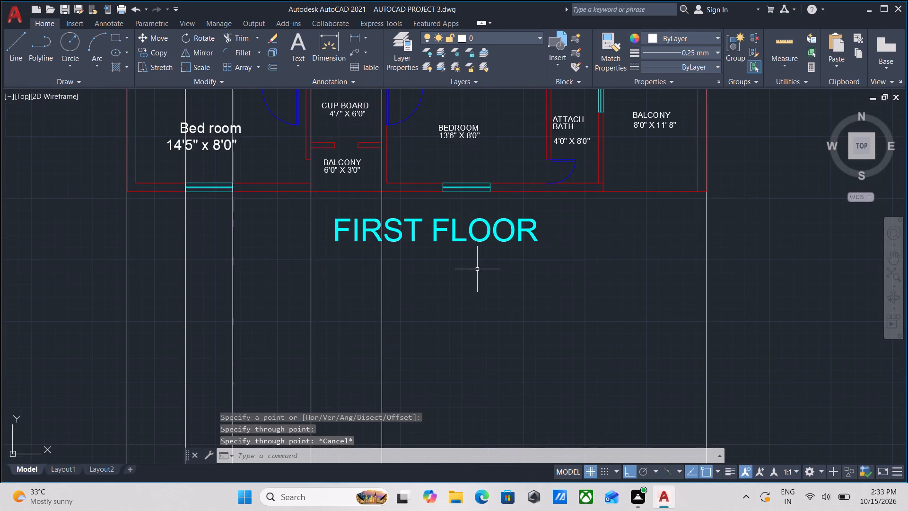
middle_drag(477, 269, 461, 355)
middle_drag(500, 327, 466, 361)
middle_drag(507, 370, 474, 352)
scroll(470, 353, down, 1)
middle_drag(470, 353, 471, 308)
scroll(464, 318, down, 1)
middle_drag(464, 318, 465, 312)
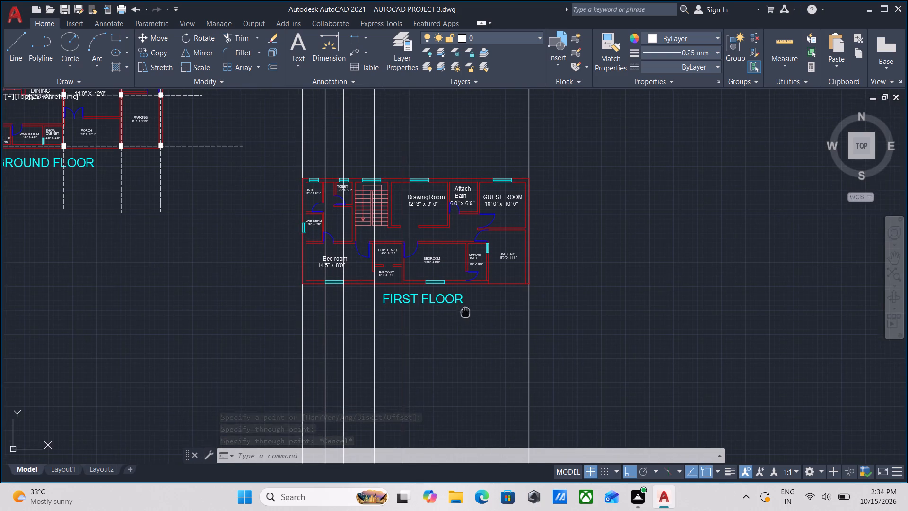
text(xl)
key(Return)
scroll(457, 310, up, 3)
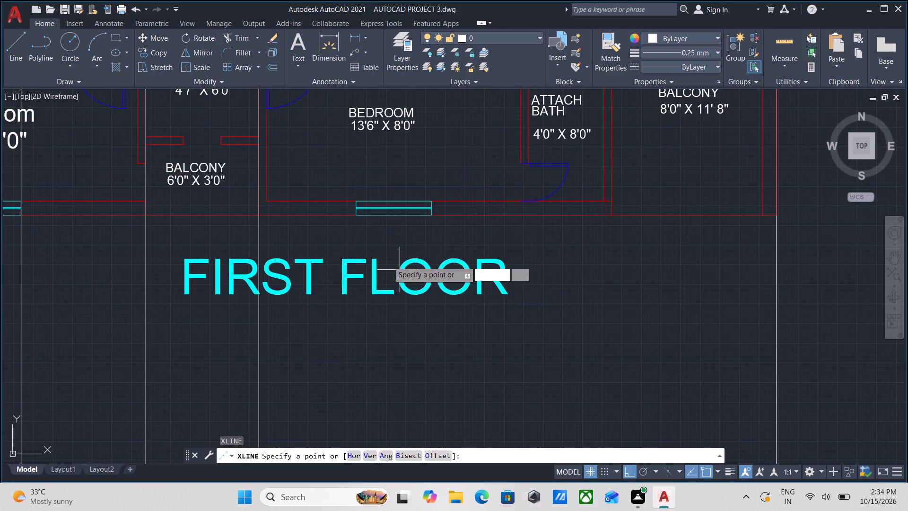
middle_drag(372, 240, 382, 311)
scroll(363, 301, up, 3)
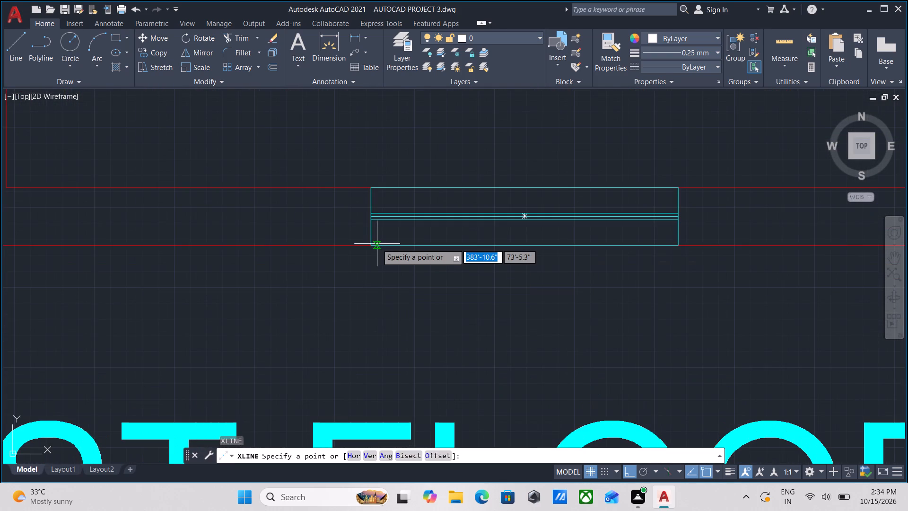
click(371, 243)
scroll(373, 320, down, 3)
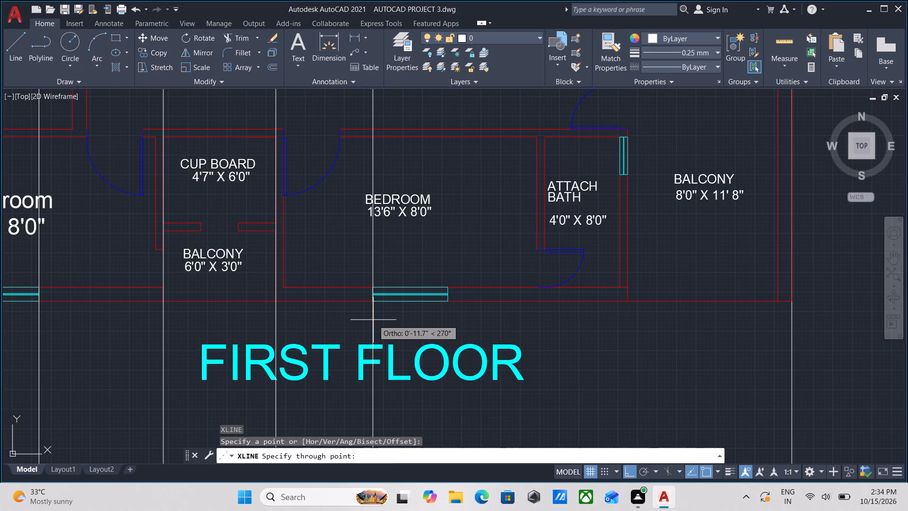
scroll(367, 350, down, 2)
middle_drag(367, 393, 381, 278)
click(383, 364)
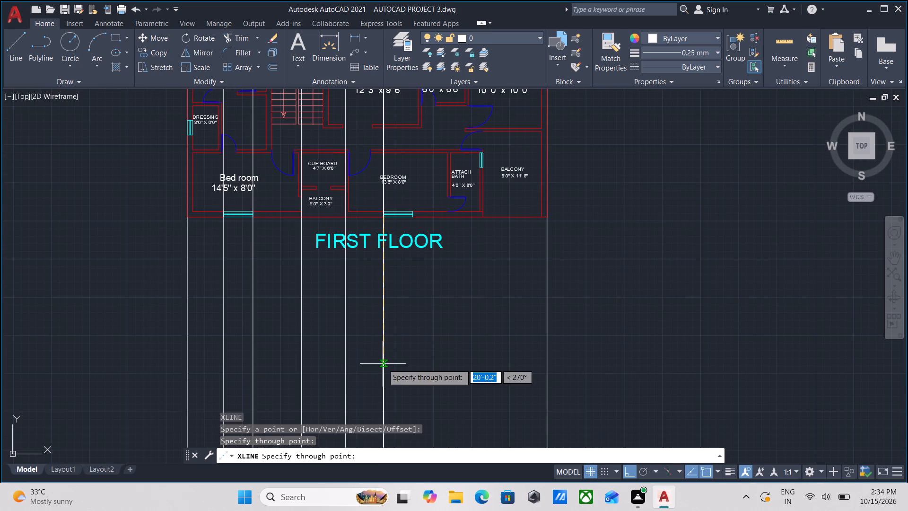
key(Escape)
Draw a vertical construction line through the right end of the 13'6" x 8'0" bedroom's bottom window.
text(xl)
key(Return)
scroll(414, 202, up, 2)
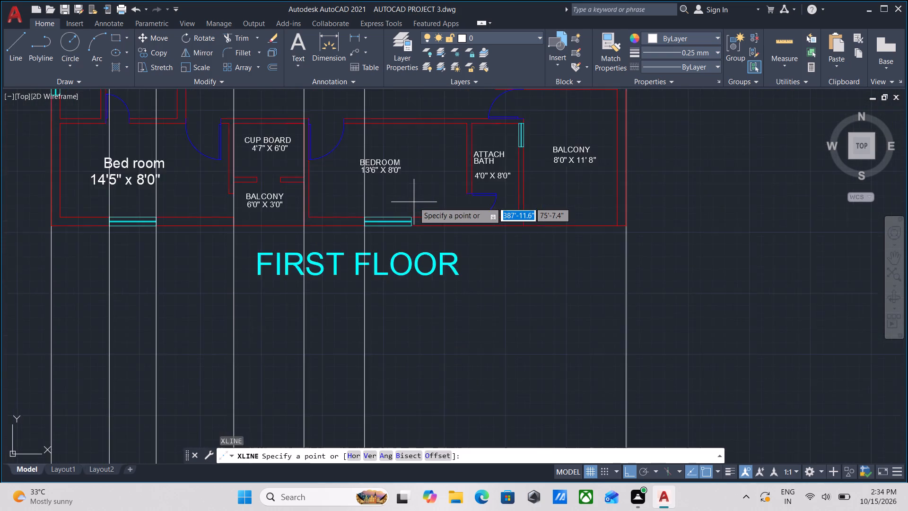
scroll(407, 239, up, 2)
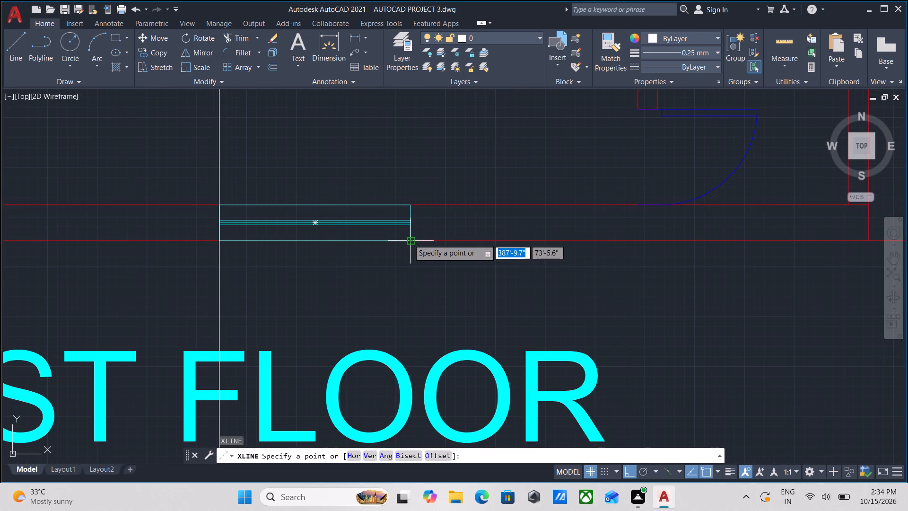
click(409, 239)
scroll(411, 296, down, 1)
middle_drag(411, 296, 415, 200)
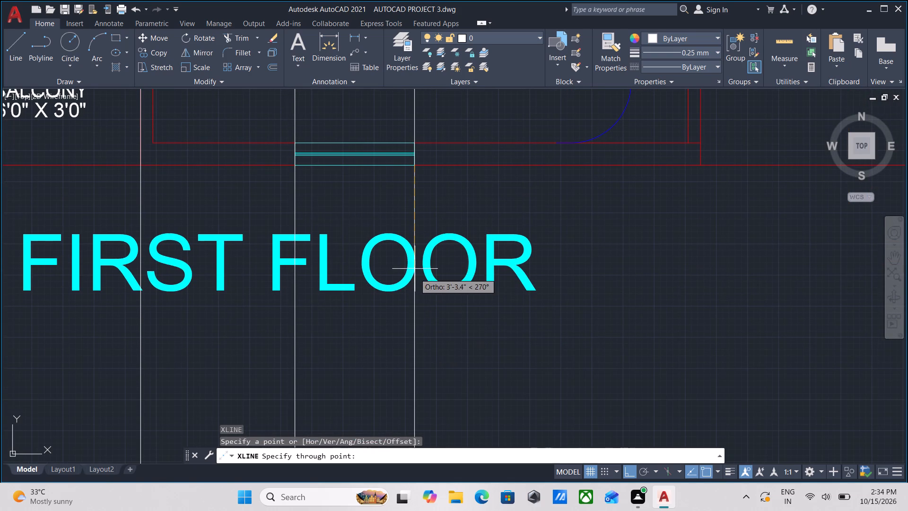
click(412, 292)
key(Escape)
Draw a vertical construction line through the wall corner between the 4'0" x 8'0" attached bath and the 8'0" x 11'8" balcony.
scroll(412, 292, down, 2)
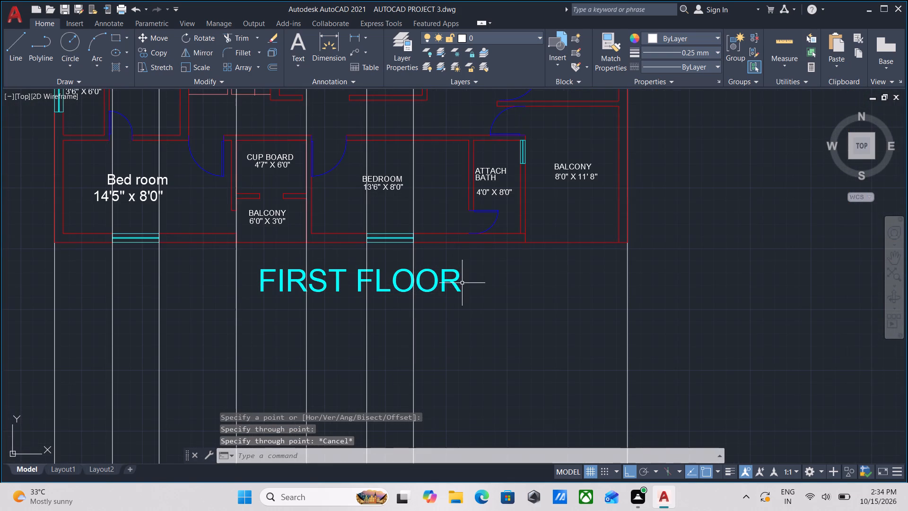
scroll(506, 261, down, 1)
middle_drag(521, 264, 520, 248)
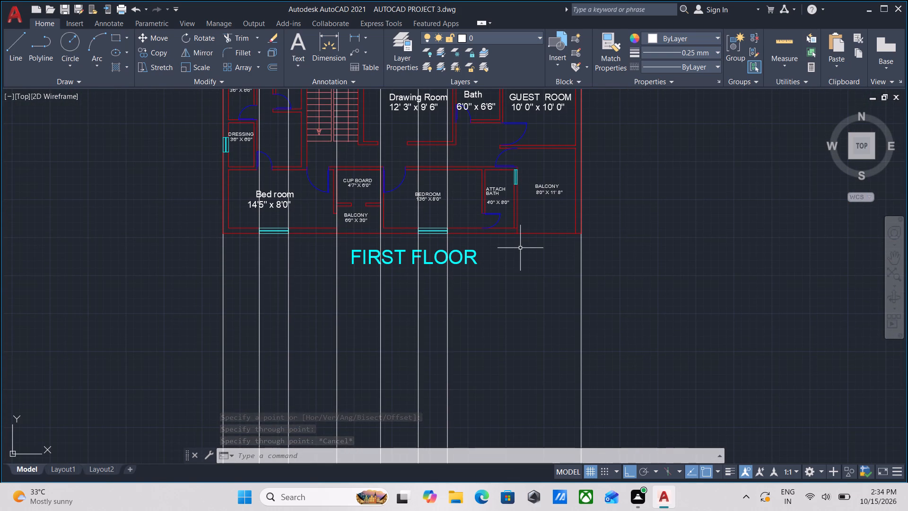
text(xl)
key(Return)
scroll(519, 233, up, 2)
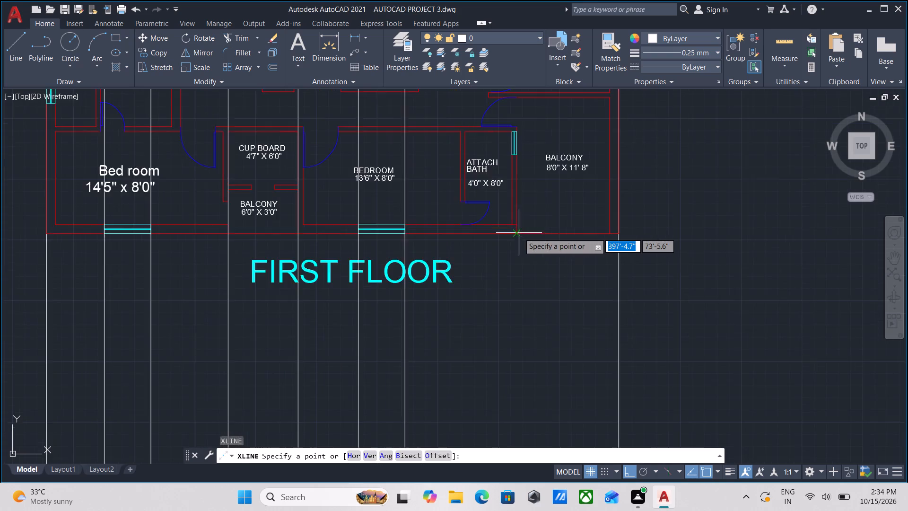
scroll(519, 233, up, 2)
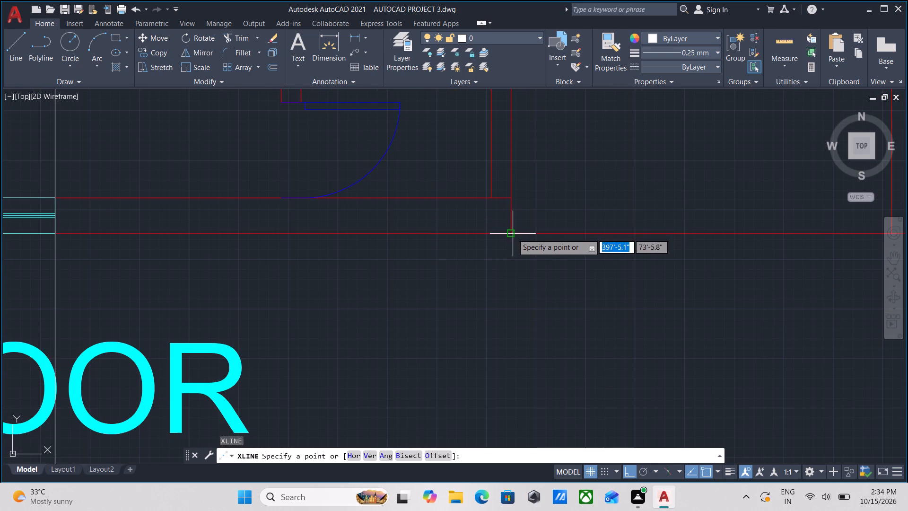
click(513, 234)
scroll(507, 340, down, 3)
middle_drag(507, 340, 501, 276)
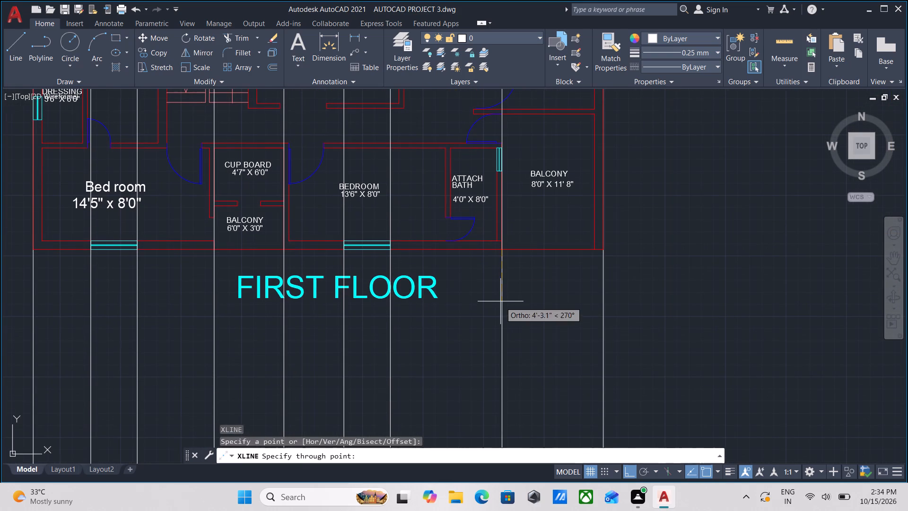
click(500, 303)
key(Escape)
Offset the top horizontal line of the ground floor elevation upward by 10' for the first floor height.
scroll(521, 301, down, 2)
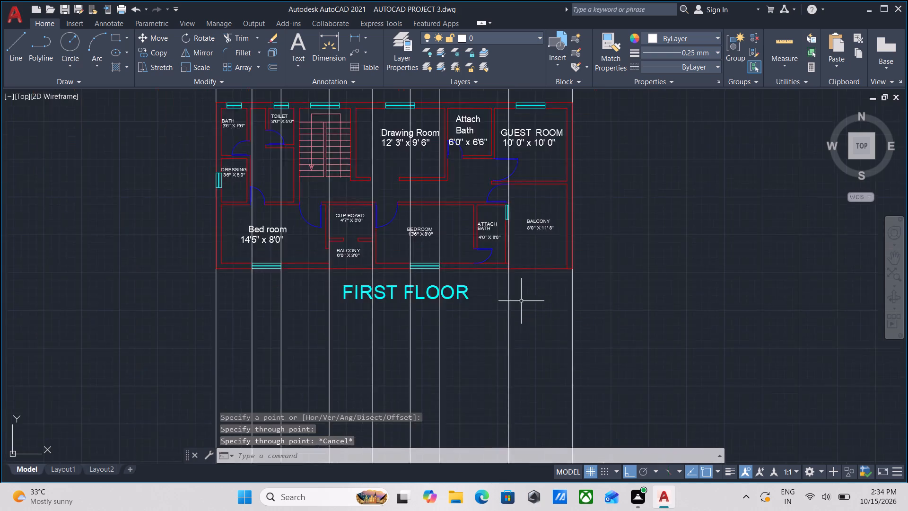
middle_drag(521, 301, 517, 262)
scroll(517, 262, down, 2)
middle_drag(563, 294, 563, 274)
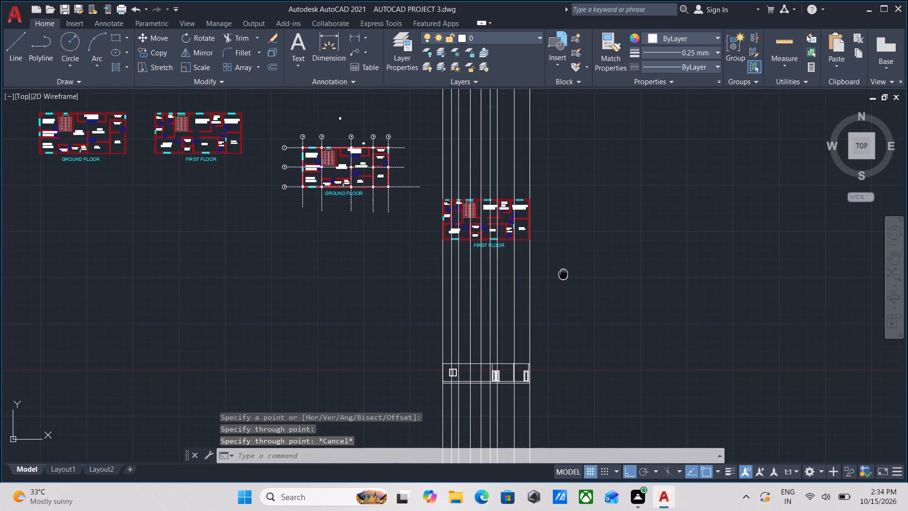
scroll(504, 363, up, 3)
click(507, 361)
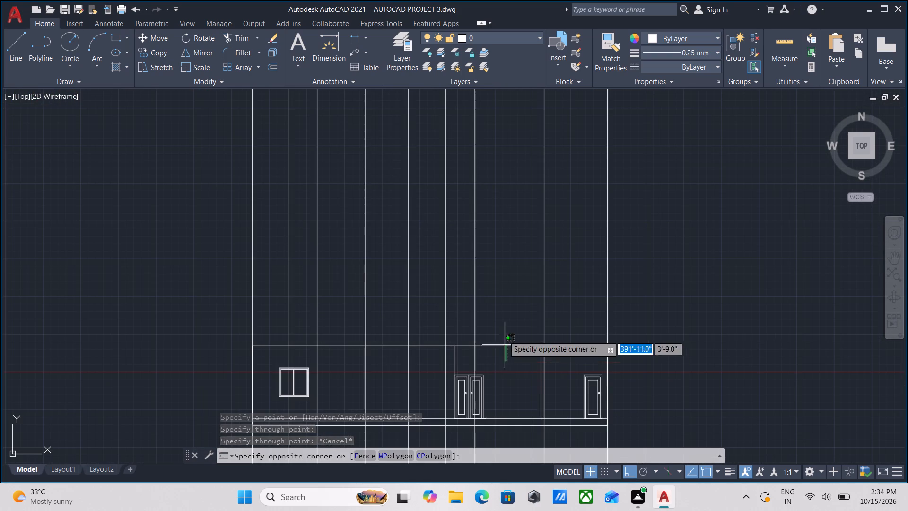
click(503, 329)
middle_drag(503, 329, 506, 353)
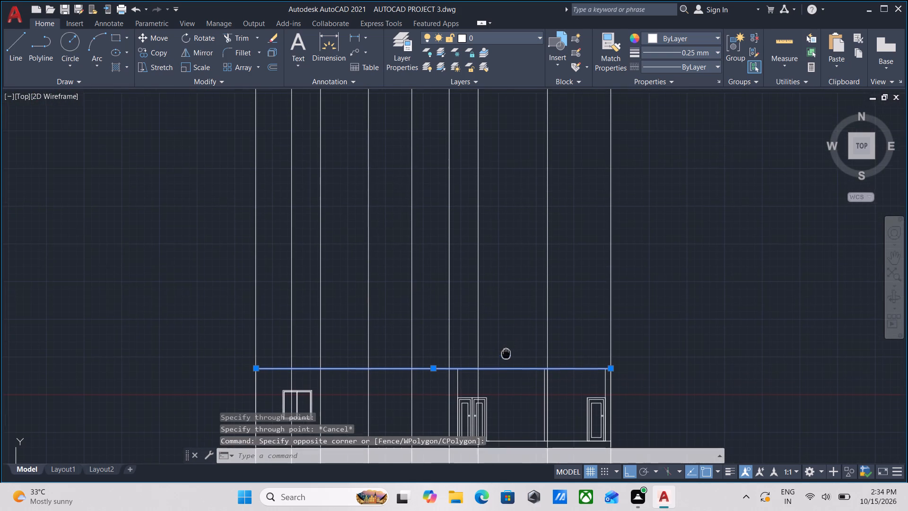
key(o)
key(Return)
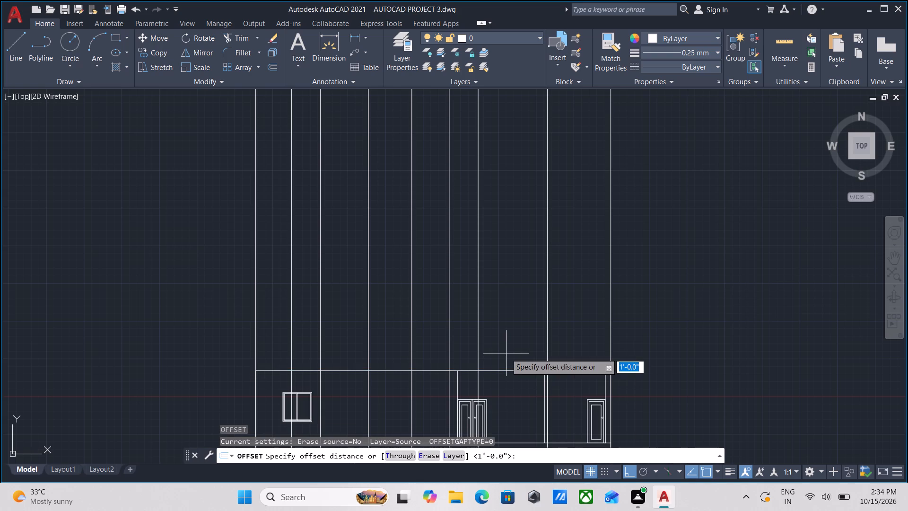
click(506, 370)
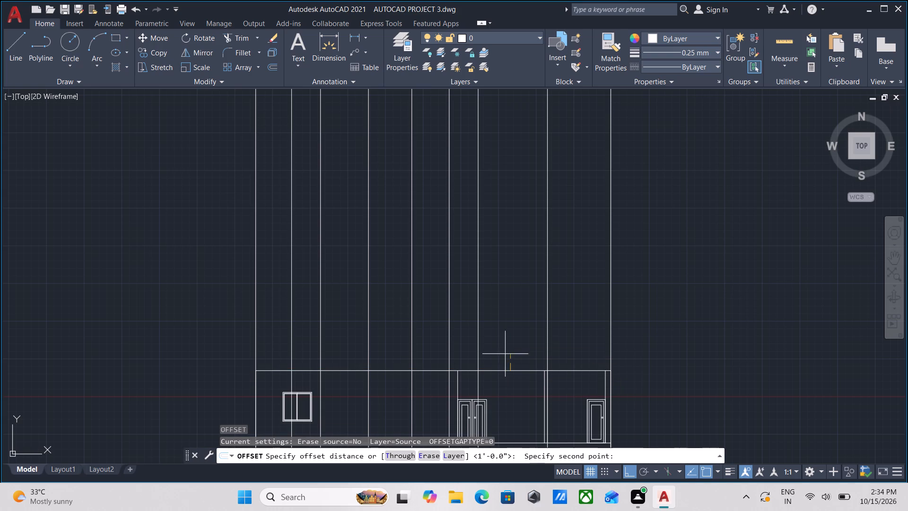
click(502, 298)
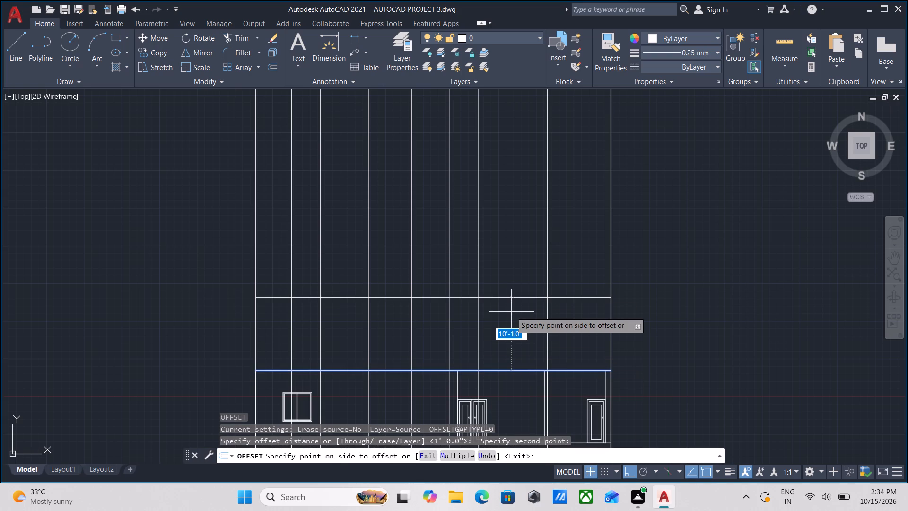
key(1)
text(0')
key(Return)
scroll(511, 312, down, 1)
middle_drag(511, 312, 520, 329)
scroll(514, 302, down, 1)
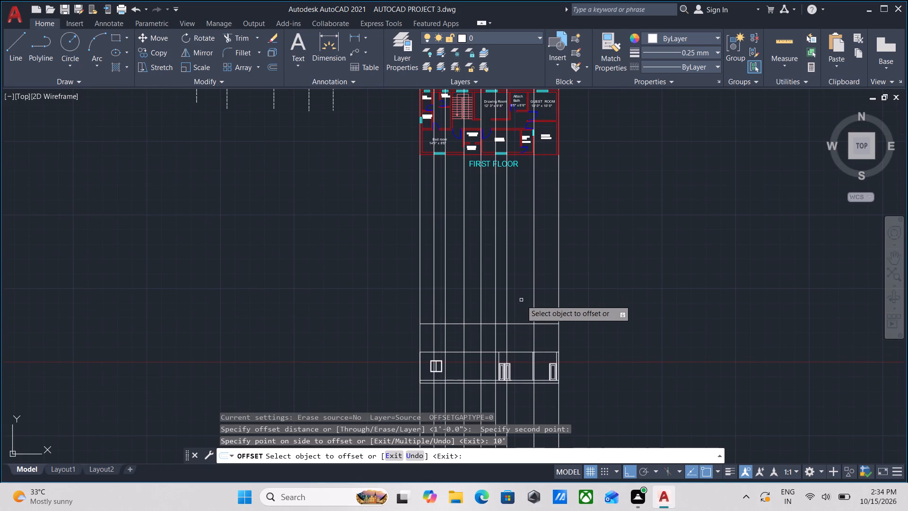
scroll(515, 330, up, 1)
middle_drag(516, 329, 516, 316)
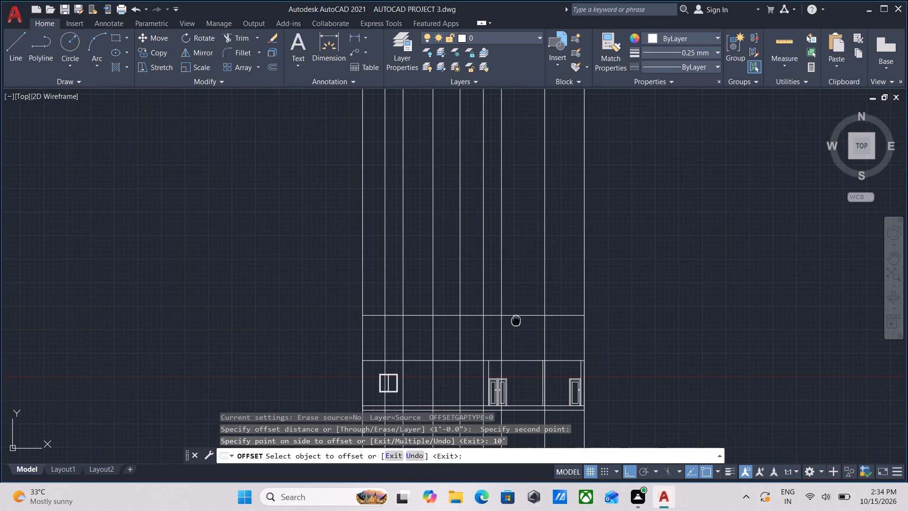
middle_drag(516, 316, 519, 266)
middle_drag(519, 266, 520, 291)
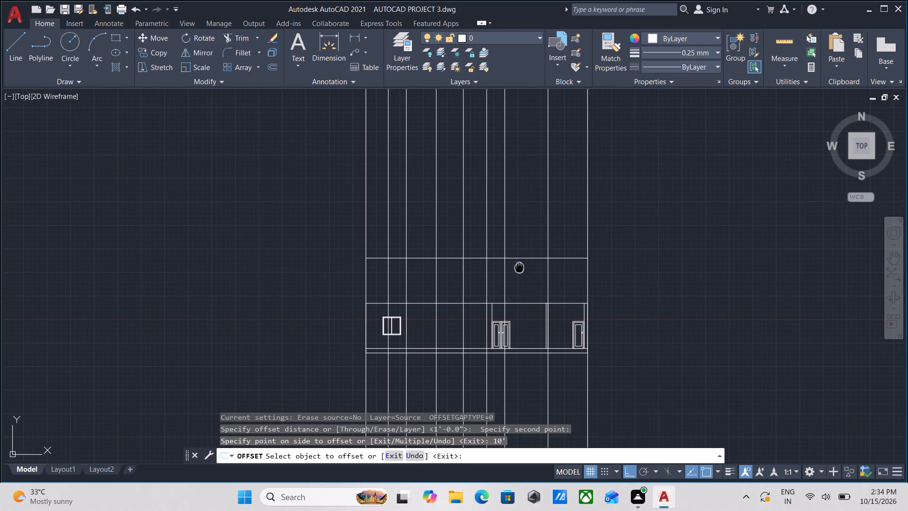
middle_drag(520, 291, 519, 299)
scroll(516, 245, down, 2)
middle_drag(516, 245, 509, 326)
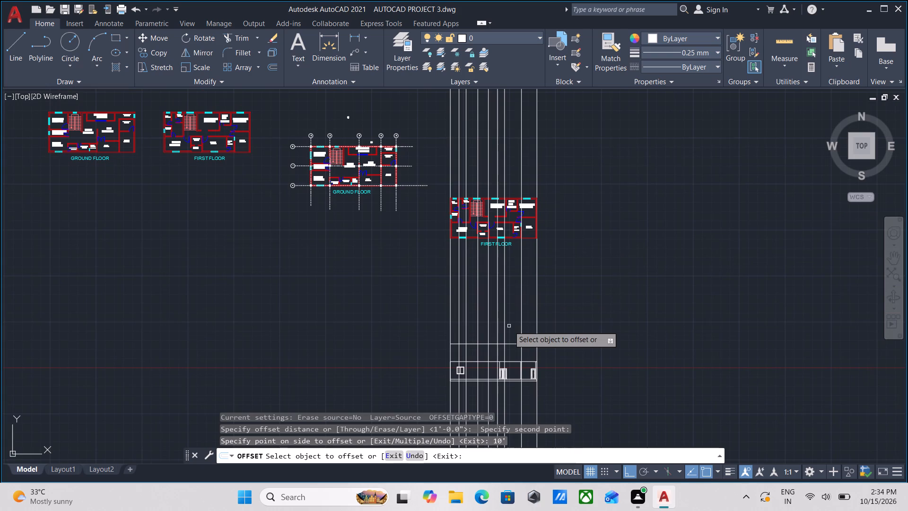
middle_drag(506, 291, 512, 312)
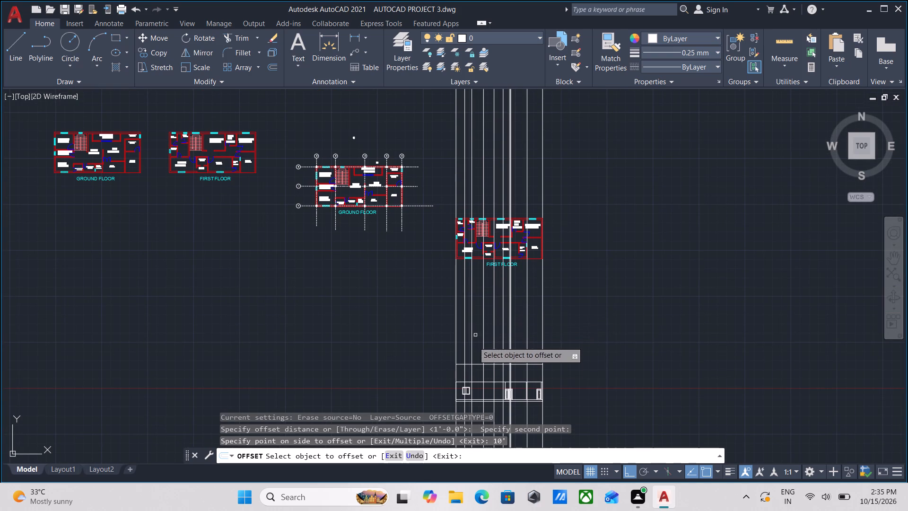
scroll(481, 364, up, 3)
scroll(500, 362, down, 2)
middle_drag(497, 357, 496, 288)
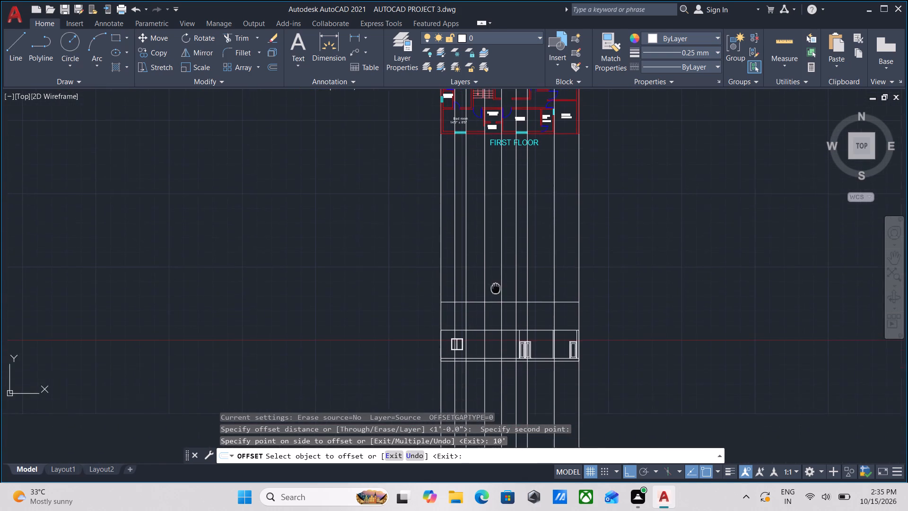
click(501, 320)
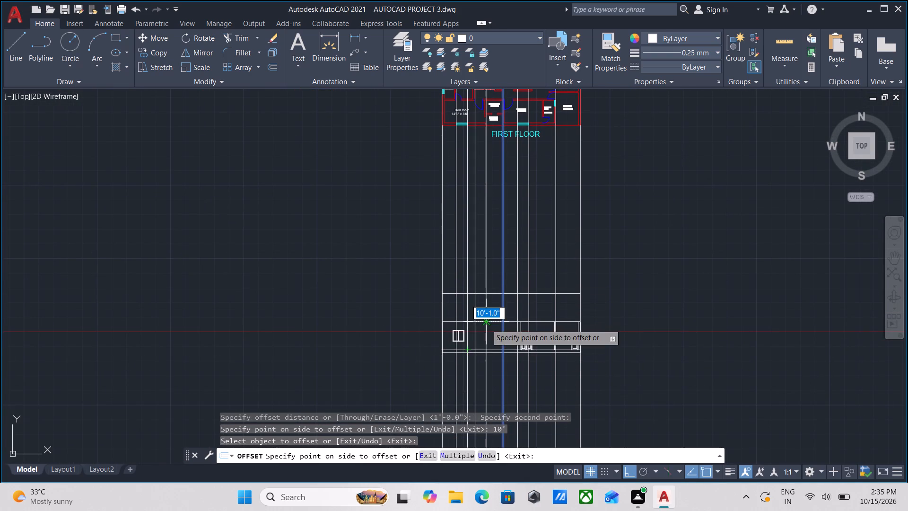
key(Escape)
Offset the ground floor elevation's top horizontal line upward by 3' as the first floor window sill line.
scroll(487, 324, up, 3)
click(515, 329)
click(508, 294)
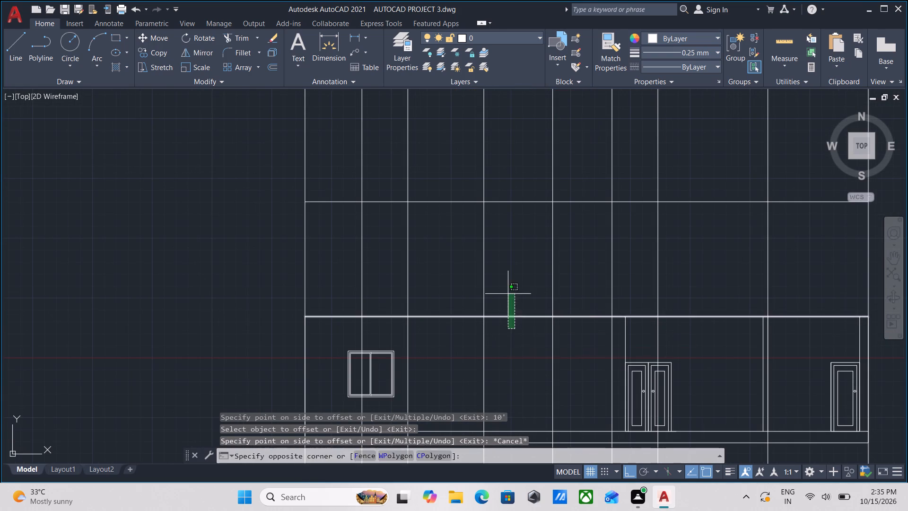
scroll(508, 294, down, 1)
middle_drag(508, 294, 507, 329)
middle_drag(507, 329, 511, 352)
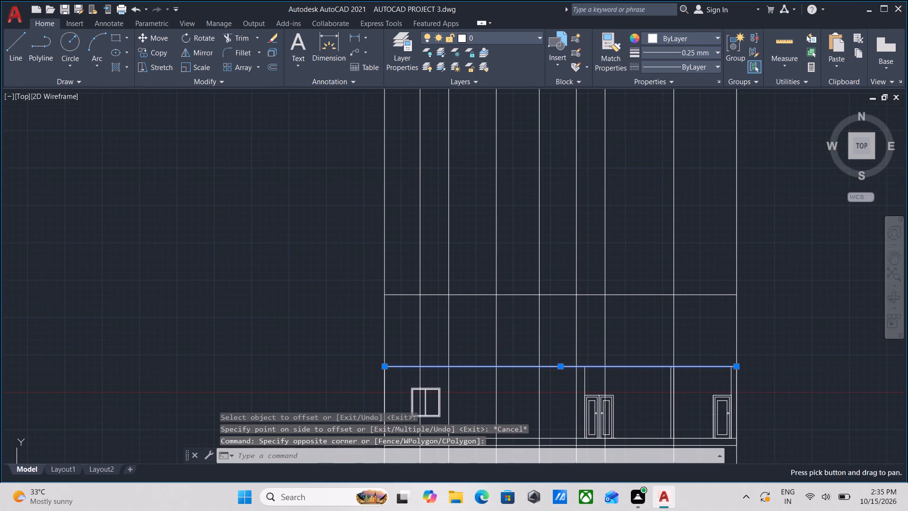
key(o)
key(Return)
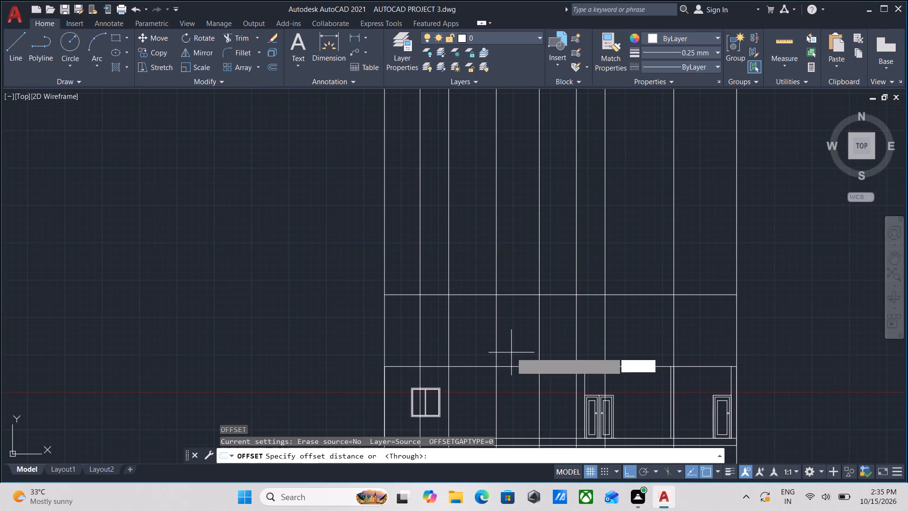
click(514, 367)
click(514, 338)
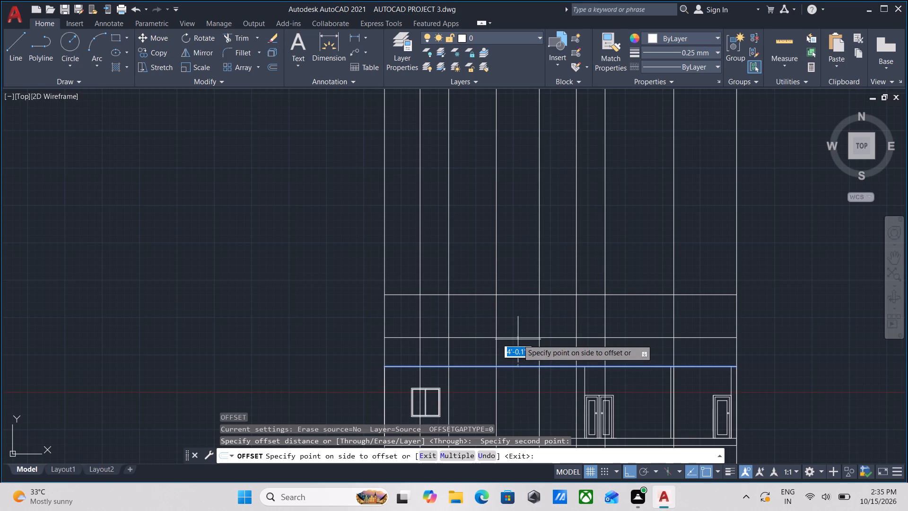
key(3)
key(apostrophe)
key(Return)
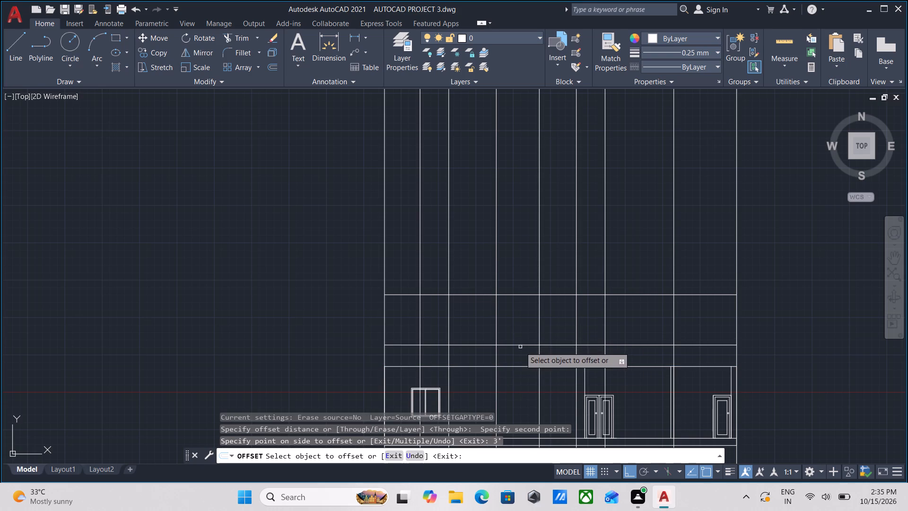
middle_drag(520, 347, 517, 335)
scroll(515, 337, down, 2)
middle_drag(460, 348, 459, 350)
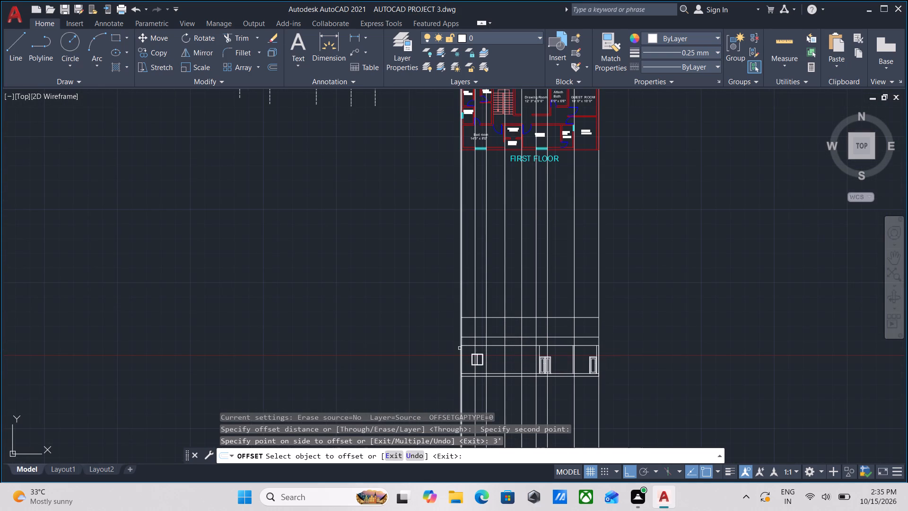
middle_drag(459, 350, 455, 369)
key(Escape)
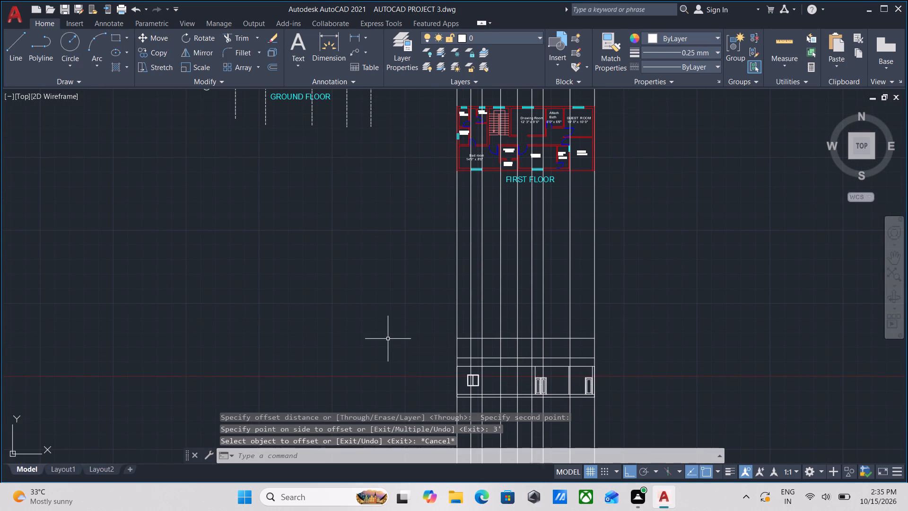
Insert an Aluminum Window (Elevation) - Imperial block from the tool palettes in the empty space left of the elevation.
scroll(392, 347, up, 1)
text(tp)
key(Return)
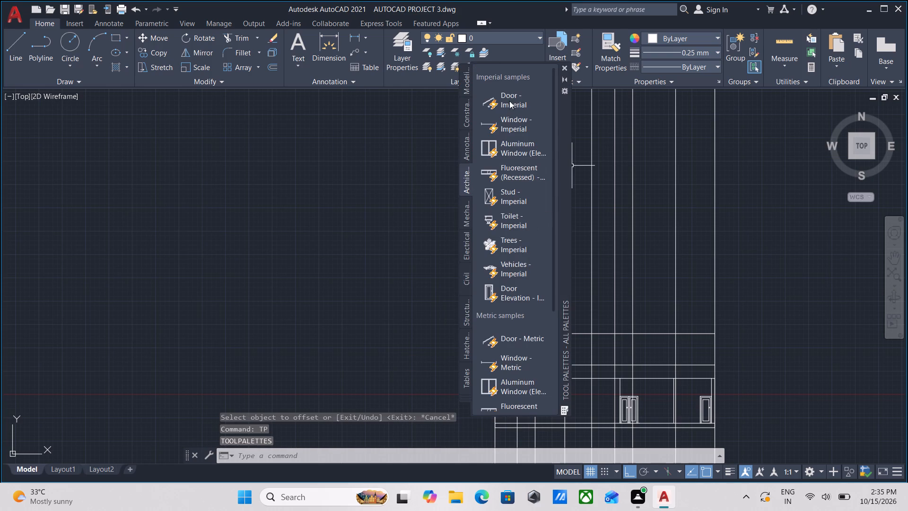
click(502, 145)
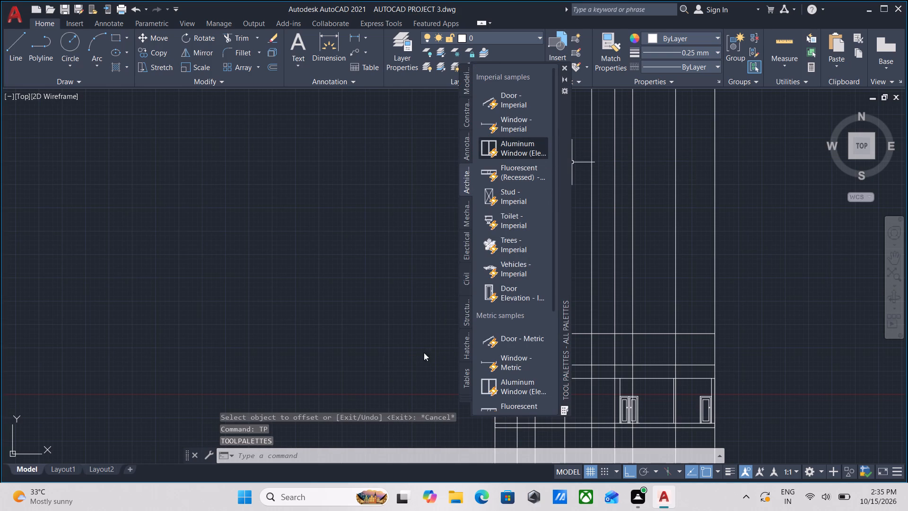
scroll(383, 342, up, 1)
click(383, 342)
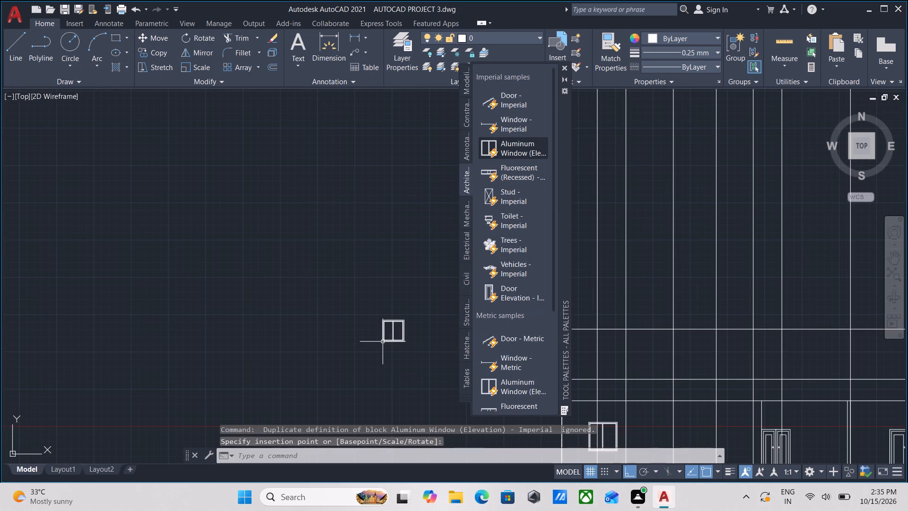
click(564, 71)
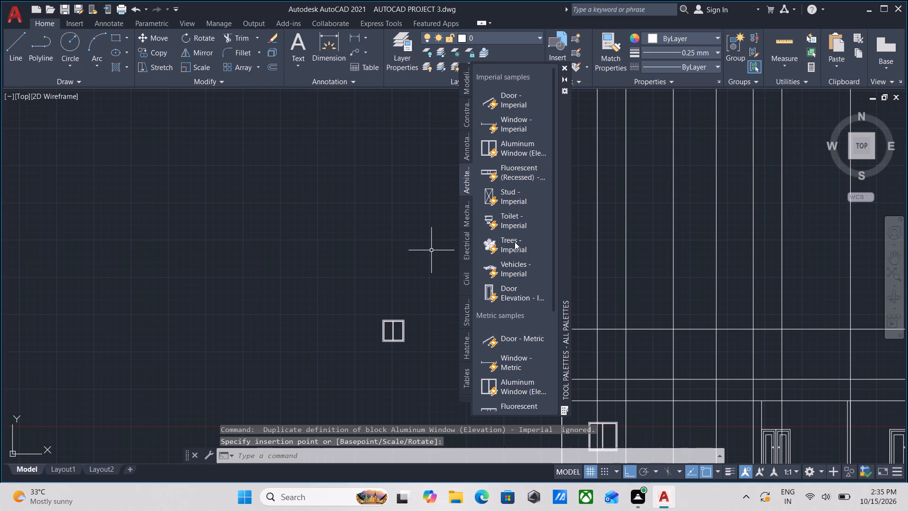
Stretch the inserted aluminum window block to 4' wide and 4' high.
scroll(400, 337, up, 1)
middle_drag(400, 337, 446, 322)
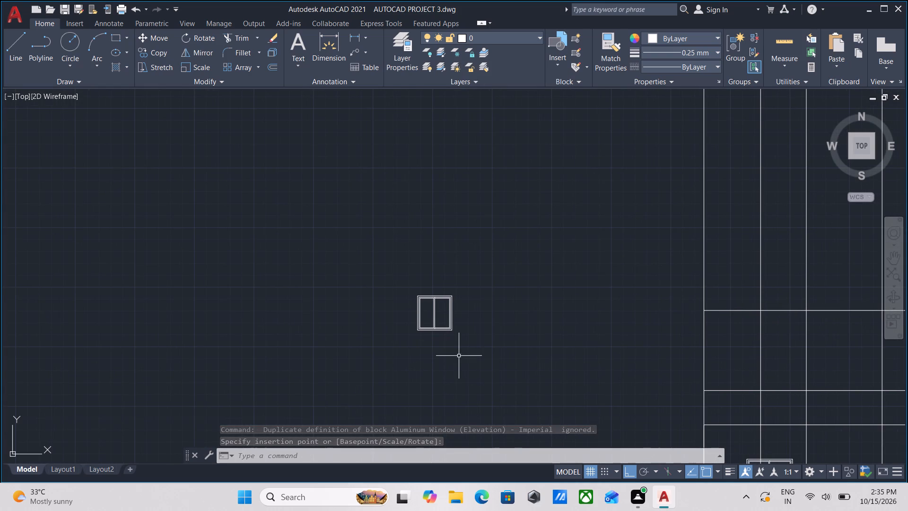
click(461, 352)
click(436, 320)
scroll(436, 320, up, 3)
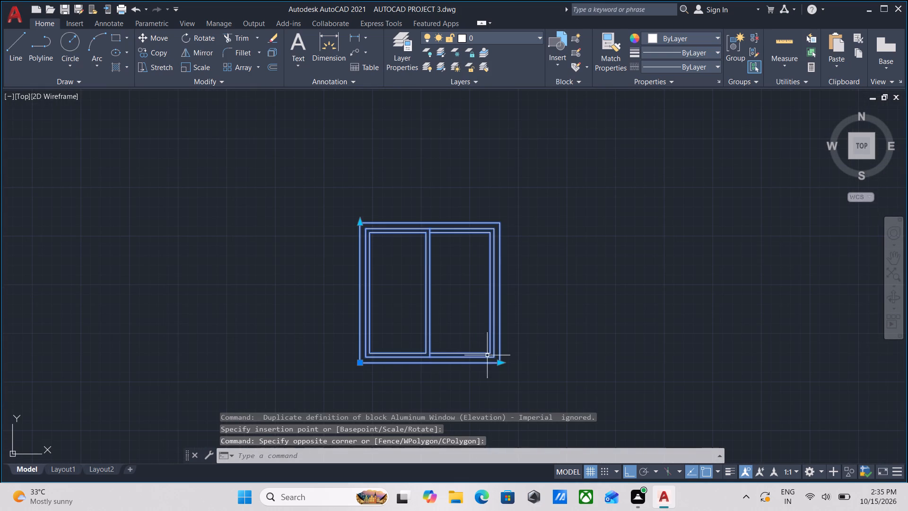
click(497, 364)
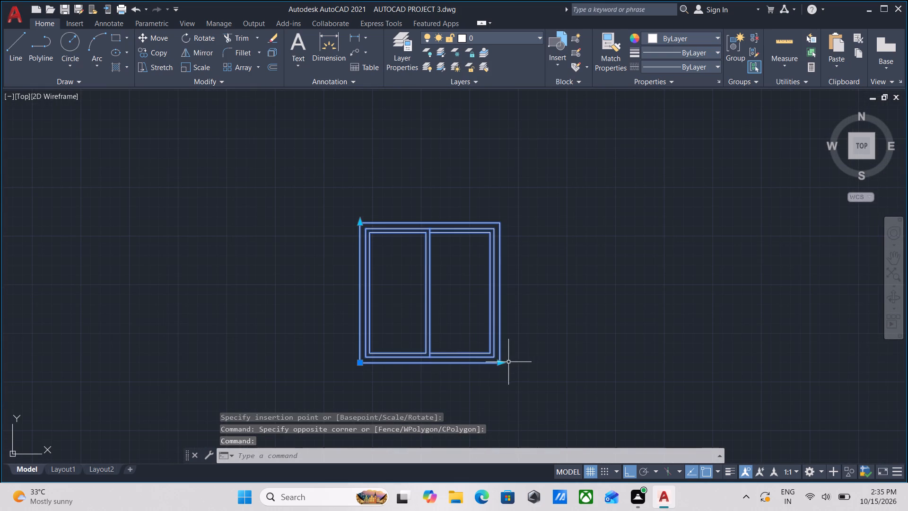
click(498, 364)
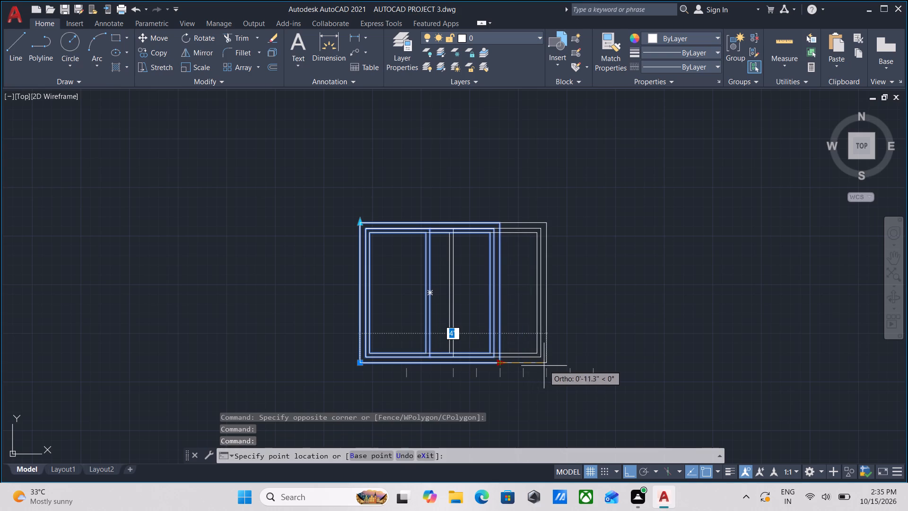
click(544, 366)
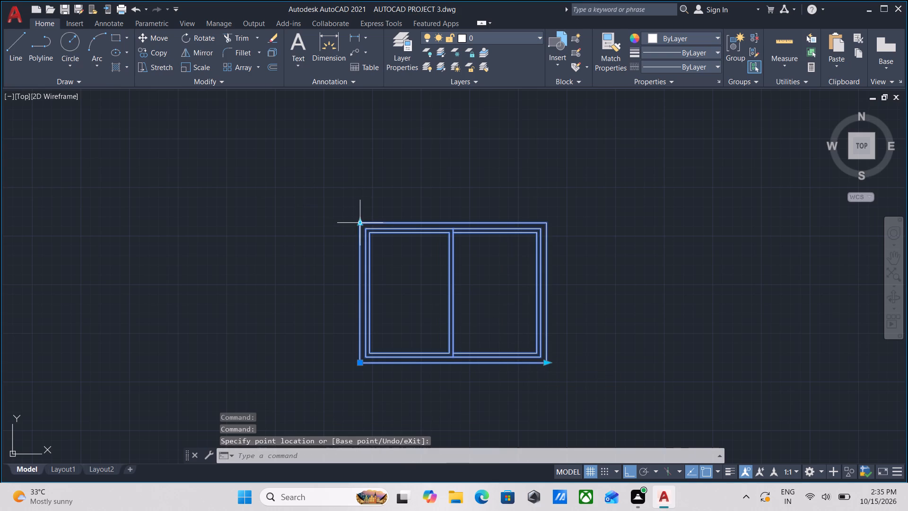
click(360, 223)
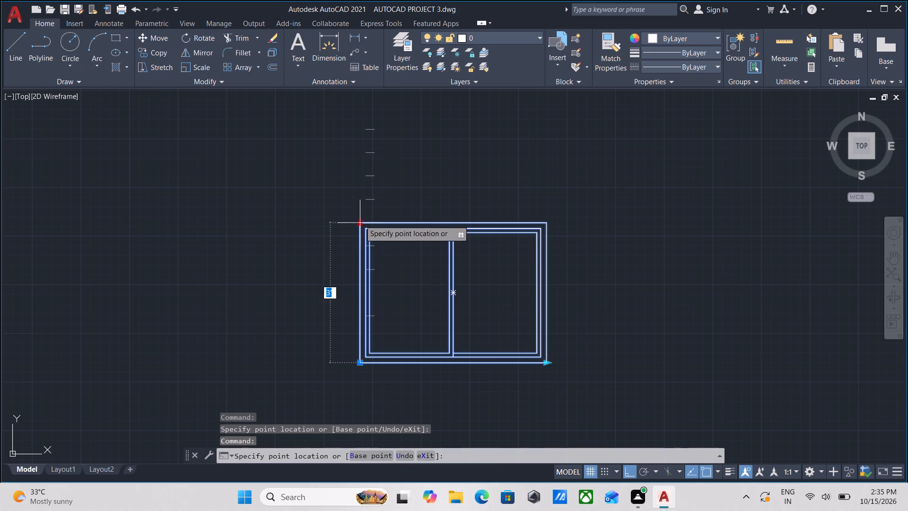
click(360, 185)
scroll(452, 215, down, 2)
scroll(480, 253, down, 1)
key(Escape)
Copy the window by its lower-left corner onto the 3' sill line, at the left construction line of the leftmost front window, with Ortho off.
click(507, 302)
click(463, 237)
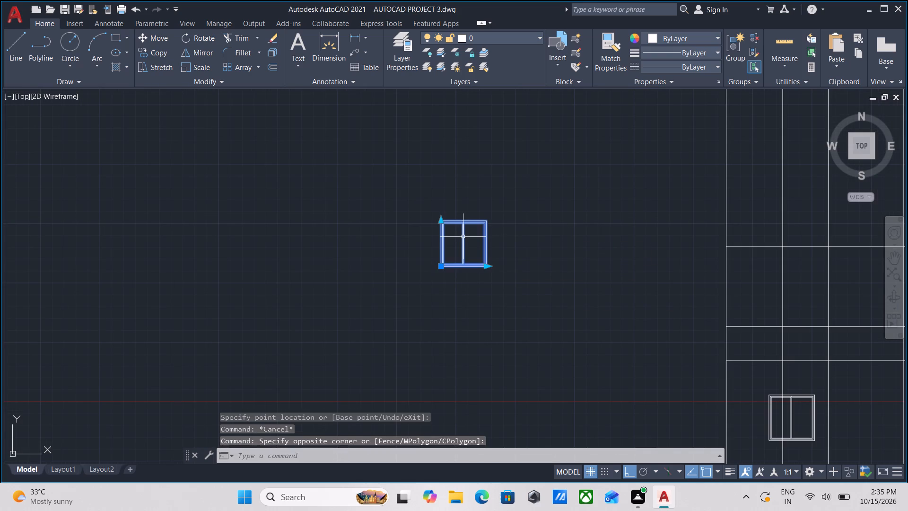
text(co)
key(Return)
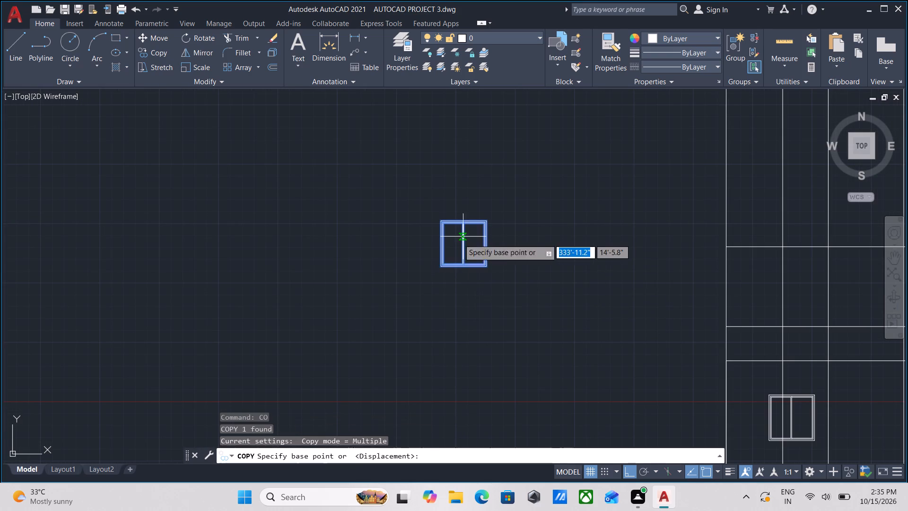
scroll(437, 267, up, 6)
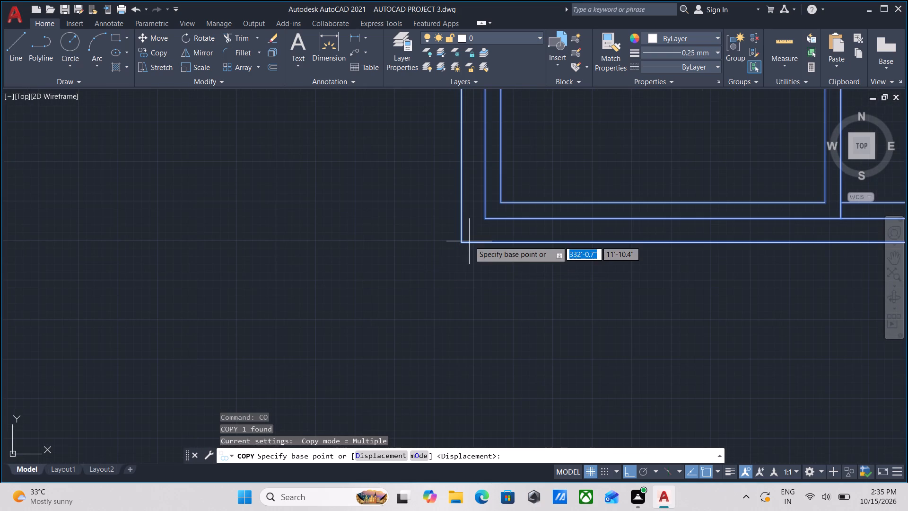
click(463, 242)
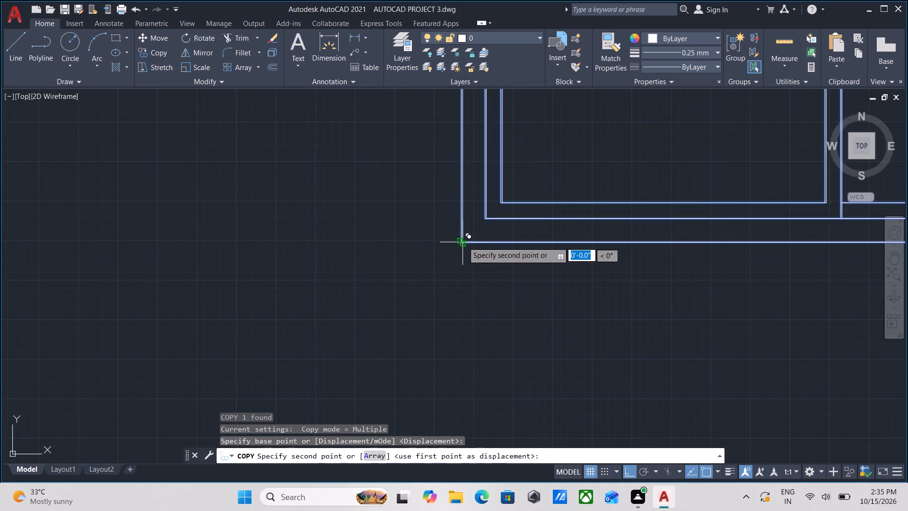
scroll(586, 302, down, 1)
middle_drag(583, 301, 531, 301)
key(F8)
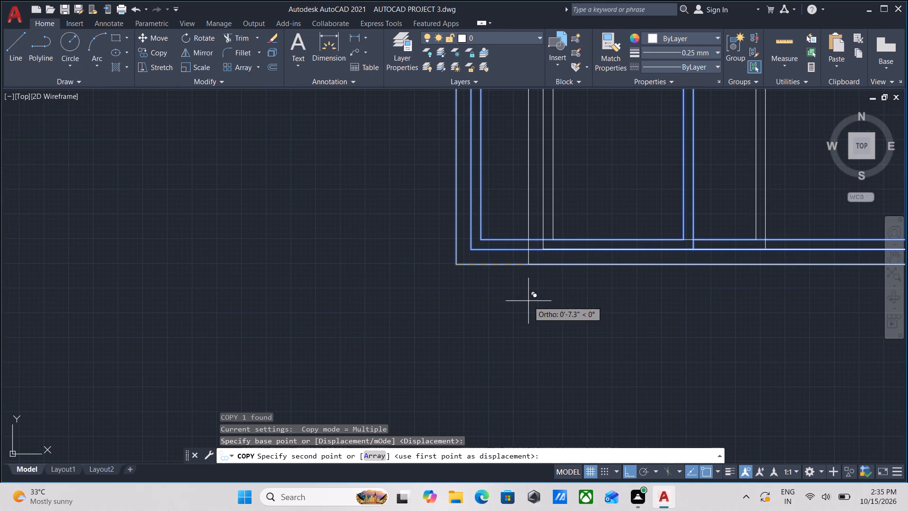
scroll(566, 331, down, 3)
middle_drag(565, 331, 376, 298)
scroll(505, 306, down, 1)
scroll(557, 310, down, 2)
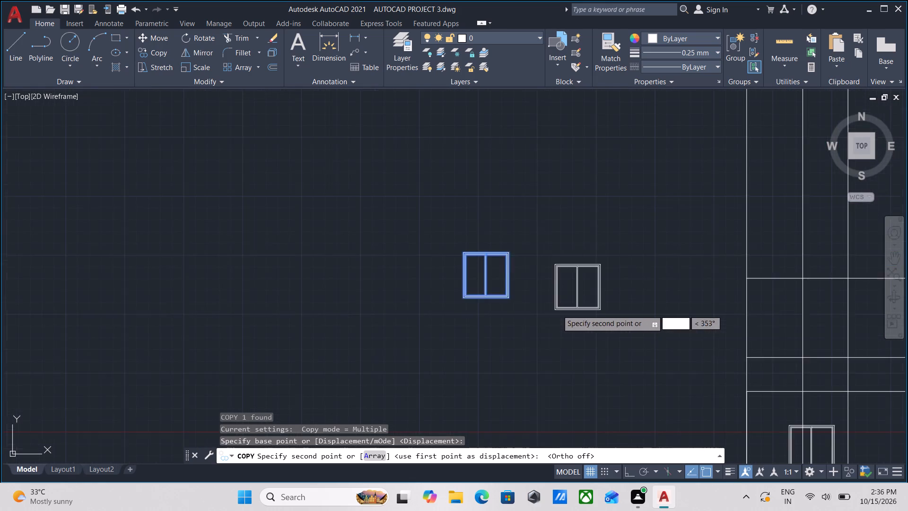
middle_drag(557, 310, 498, 313)
scroll(504, 320, down, 2)
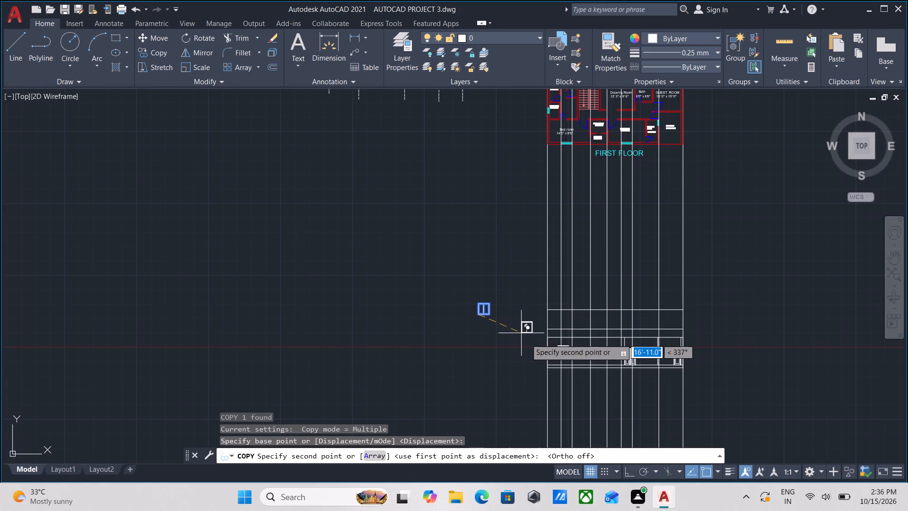
scroll(555, 328, up, 4)
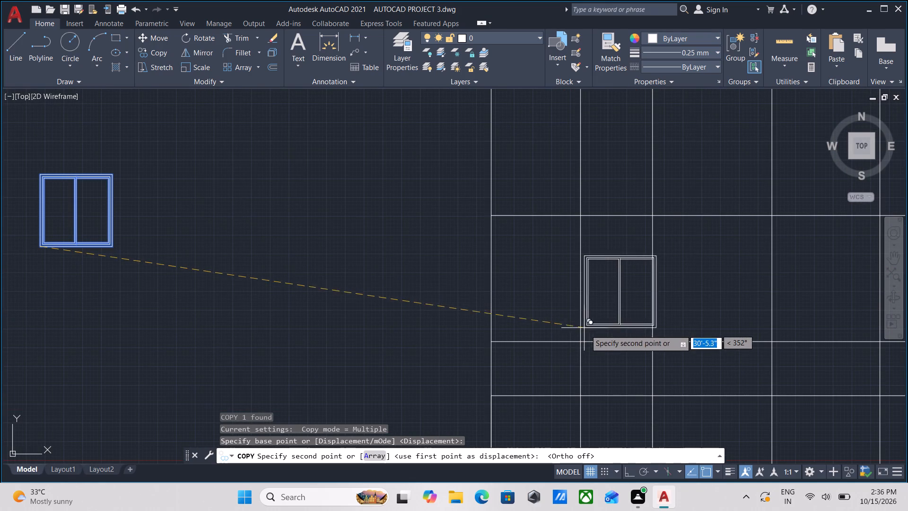
click(580, 344)
Copy the 4' x 4' window onto the 3' sill line at the left construction line of the second front window, below the 13'6" x 8'0" bedroom.
scroll(620, 322, down, 2)
middle_drag(618, 319, 597, 294)
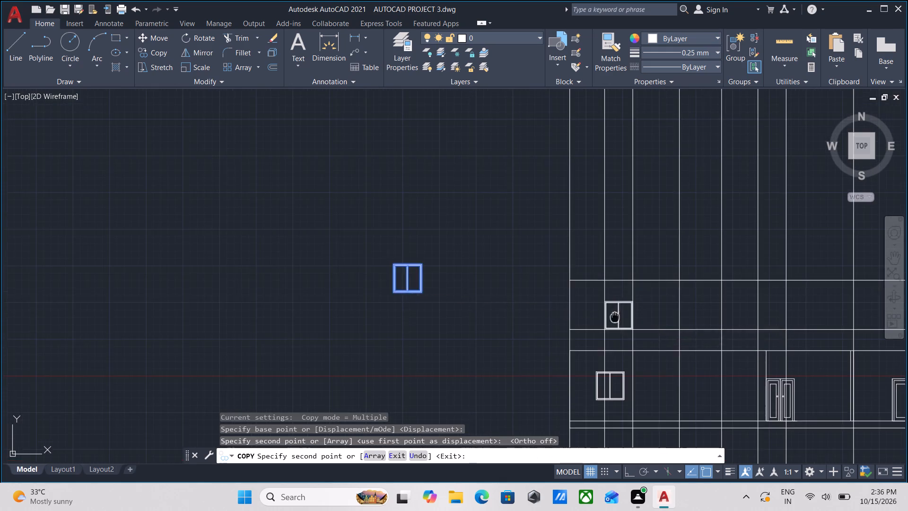
middle_drag(597, 294, 583, 264)
scroll(657, 261, down, 1)
middle_drag(657, 261, 622, 341)
scroll(622, 342, down, 1)
middle_drag(622, 342, 614, 399)
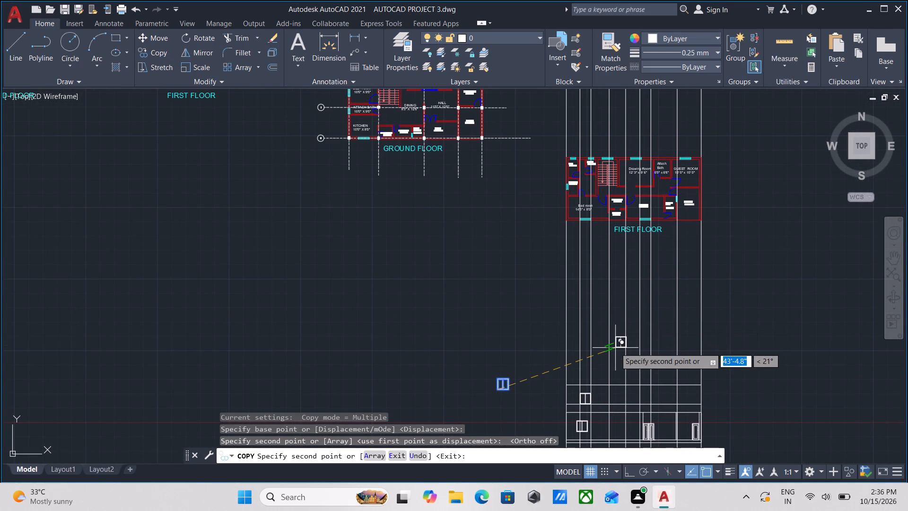
middle_drag(615, 348, 603, 313)
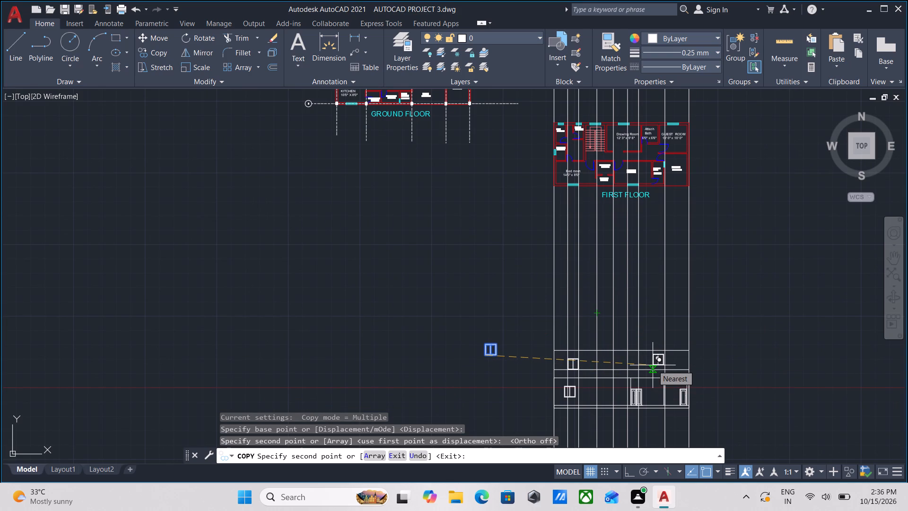
scroll(653, 365, down, 1)
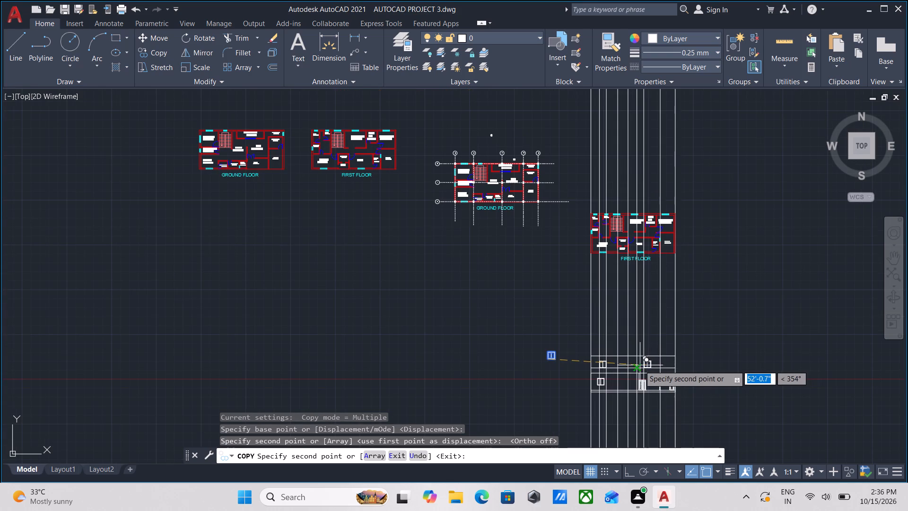
scroll(639, 365, up, 3)
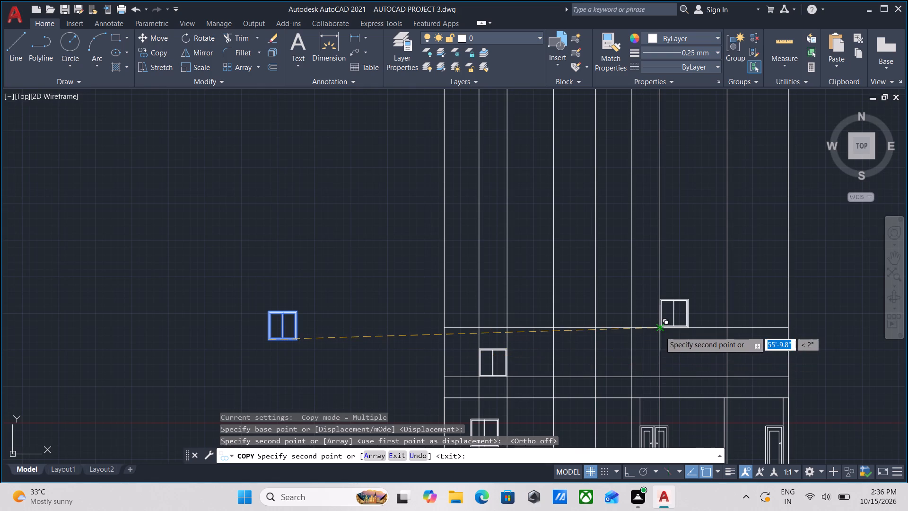
scroll(646, 345, down, 2)
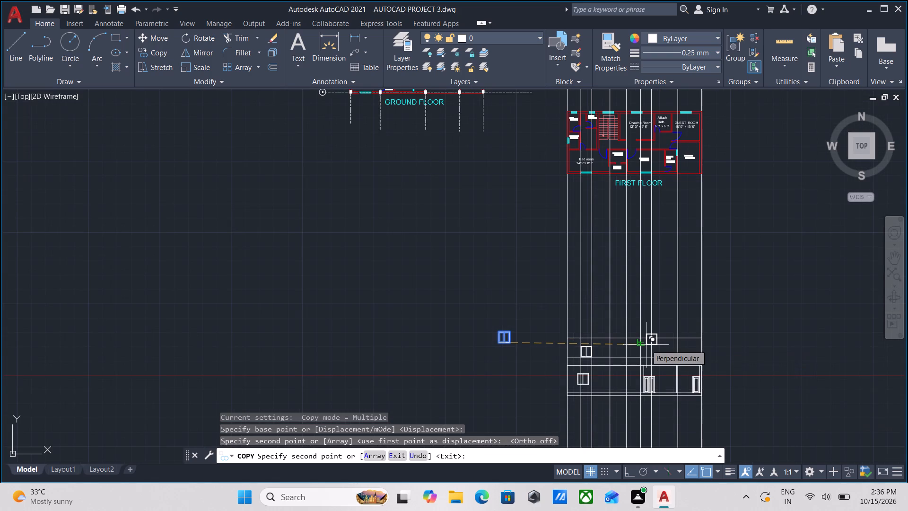
scroll(645, 359, up, 3)
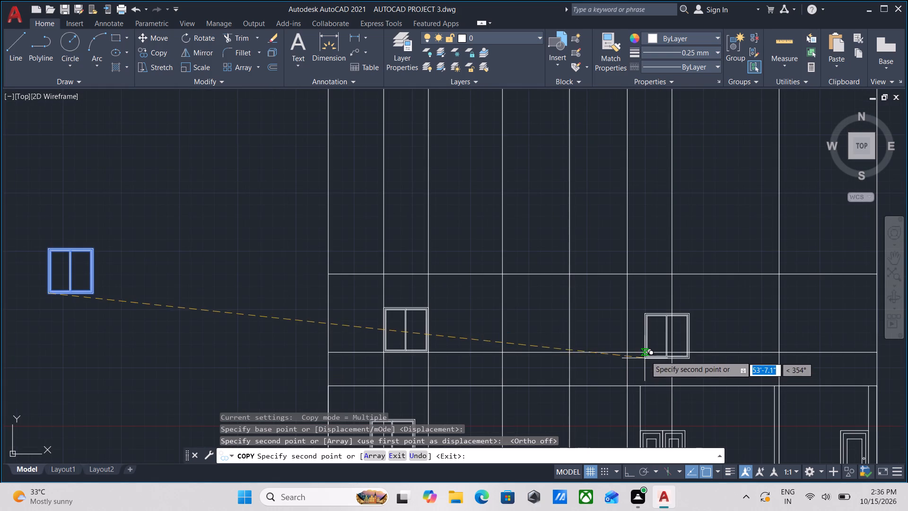
scroll(623, 352, down, 2)
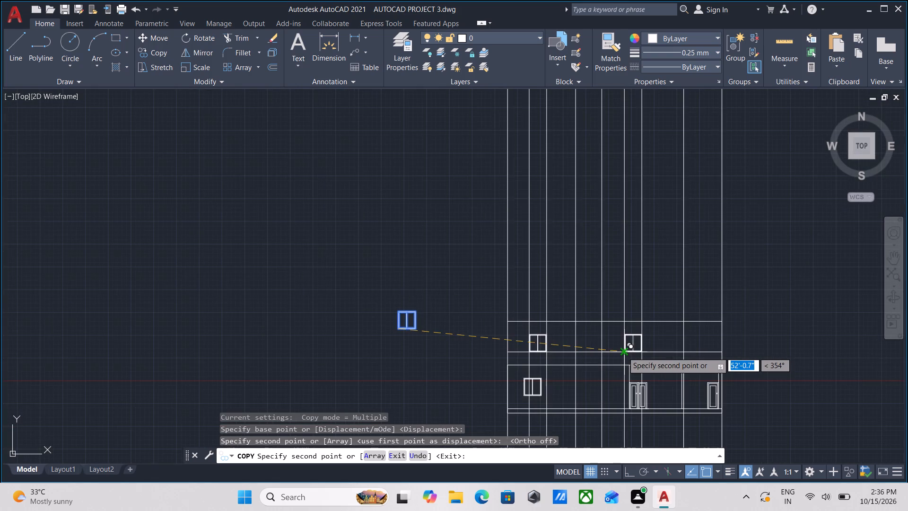
scroll(623, 352, down, 2)
scroll(623, 352, up, 1)
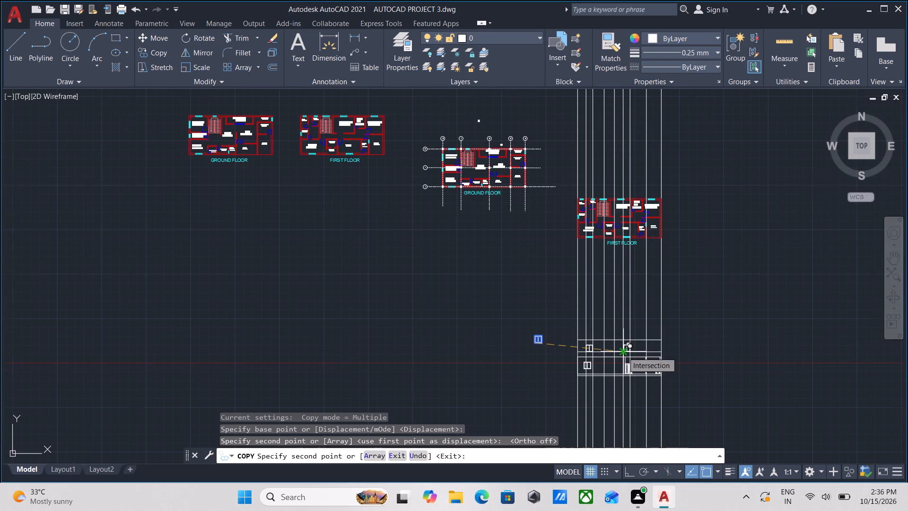
scroll(623, 352, up, 1)
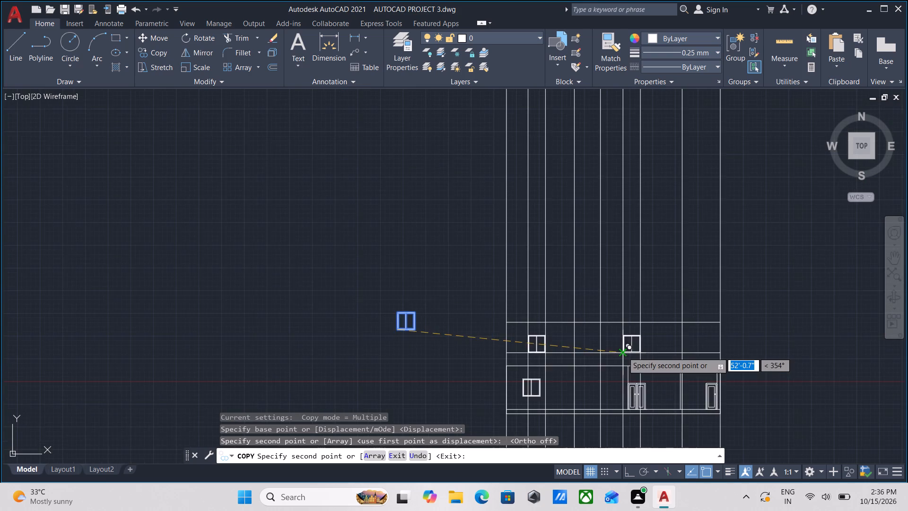
scroll(623, 352, up, 6)
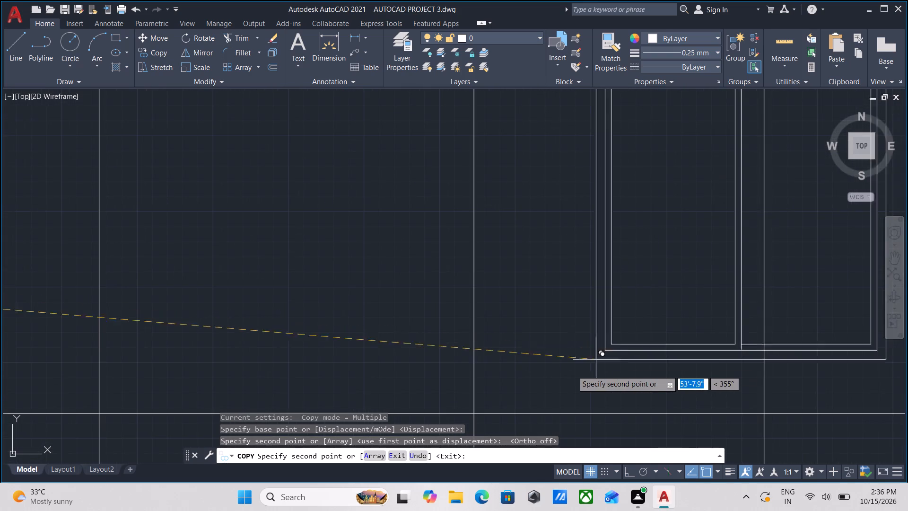
scroll(567, 375, down, 2)
middle_drag(567, 375, 587, 340)
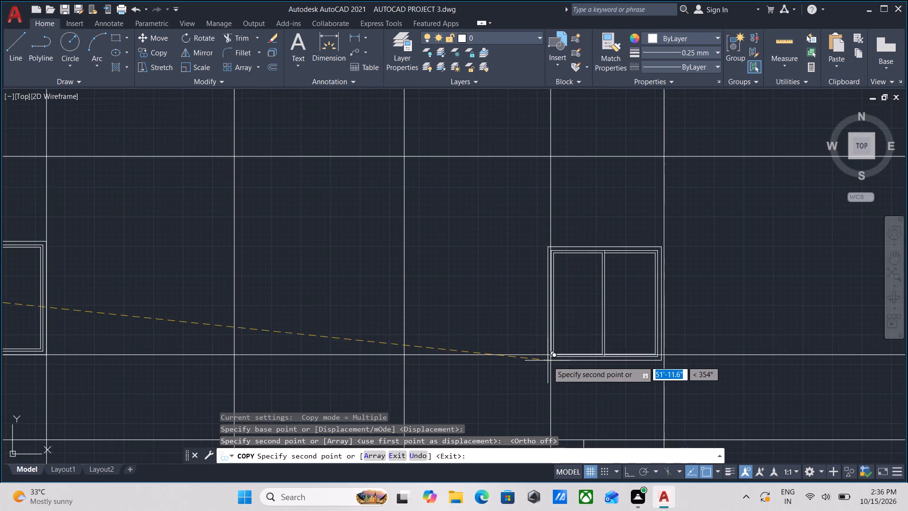
click(550, 357)
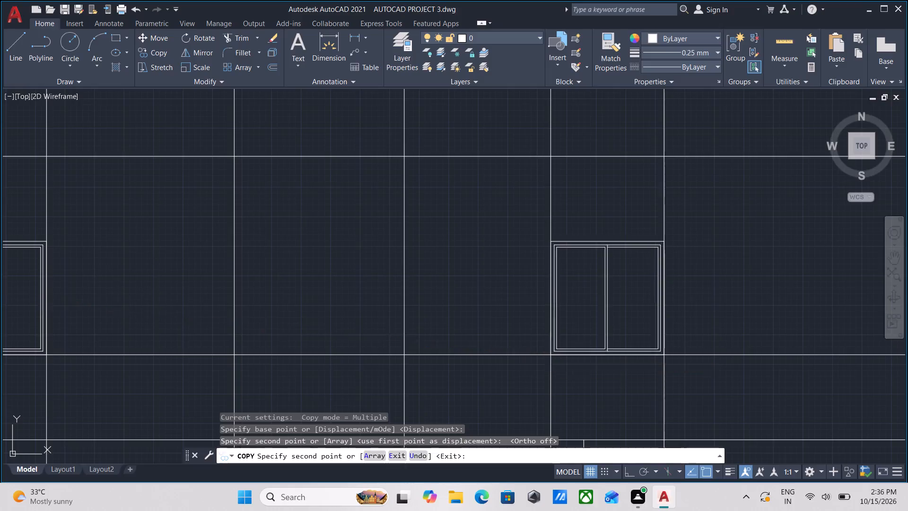
scroll(584, 325, down, 3)
middle_drag(584, 325, 532, 351)
scroll(552, 331, down, 1)
middle_drag(552, 331, 565, 327)
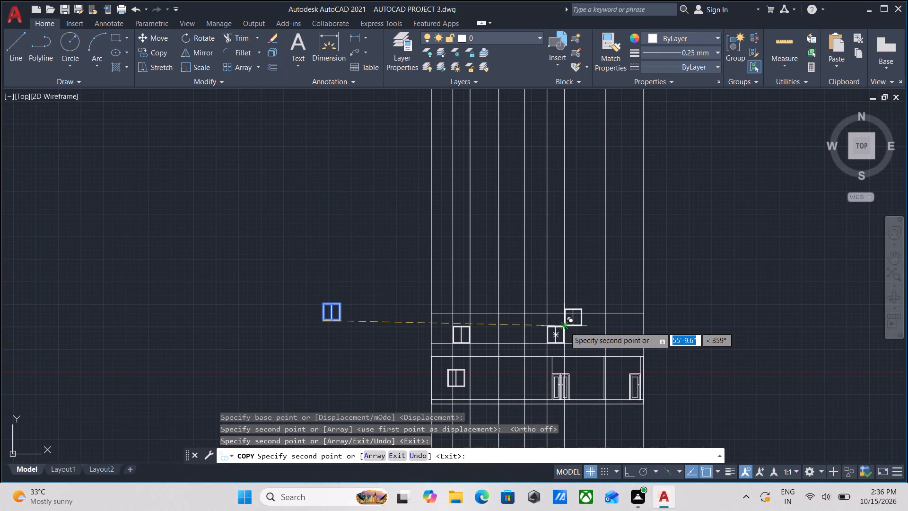
scroll(595, 326, down, 1)
middle_drag(595, 326, 577, 346)
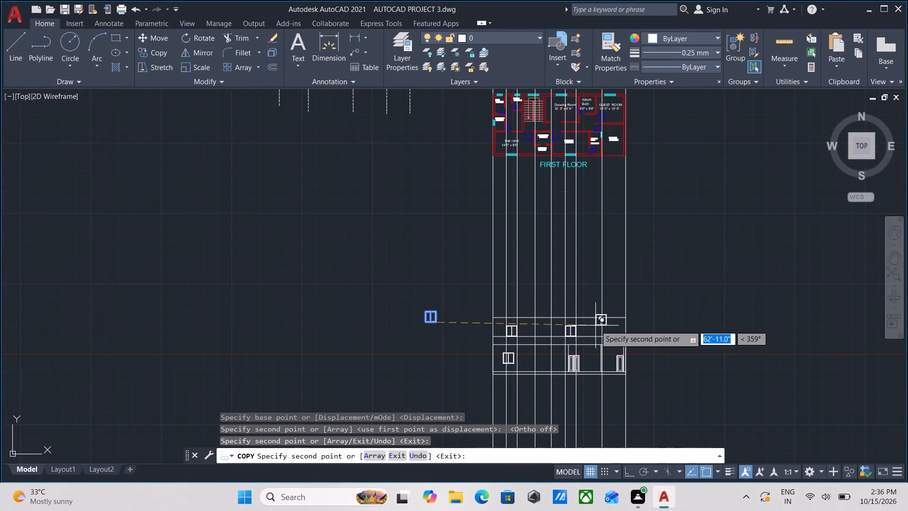
middle_drag(577, 346, 561, 369)
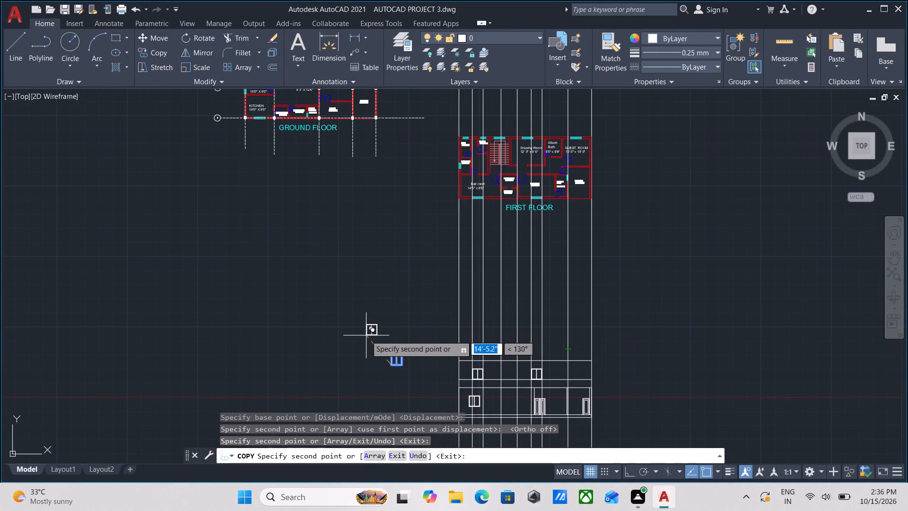
key(Escape)
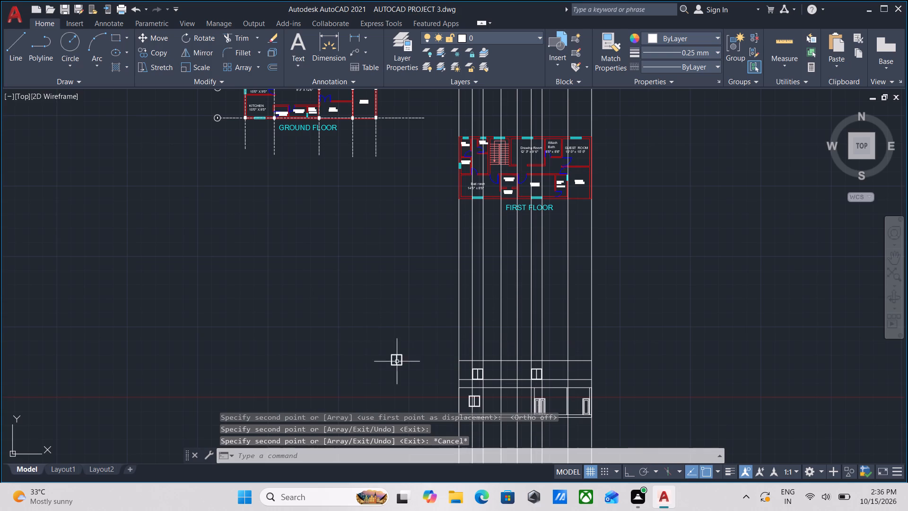
Examine the first floor elevation and its construction lines against the front wall, windows and balconies of the first floor plan above.
scroll(457, 353, up, 1)
middle_drag(499, 342, 470, 368)
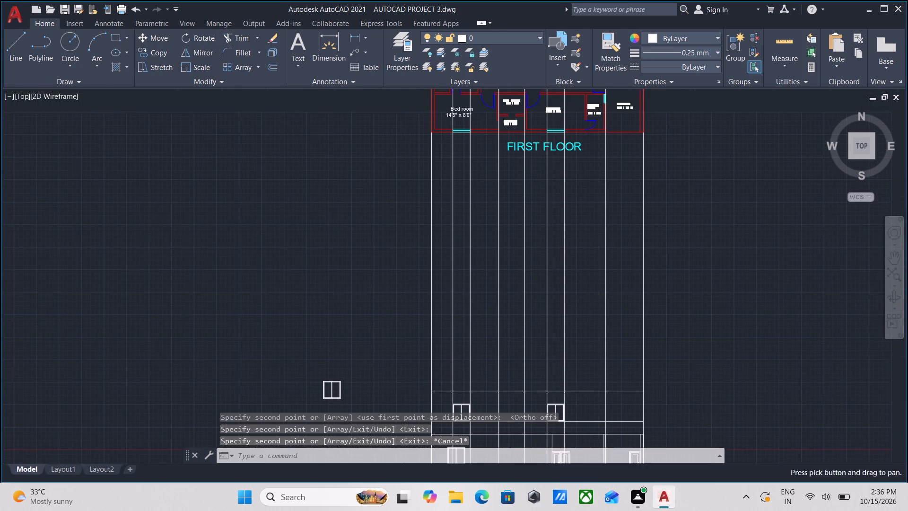
middle_drag(550, 445, 521, 355)
scroll(476, 334, up, 1)
scroll(476, 334, down, 1)
middle_drag(476, 334, 476, 344)
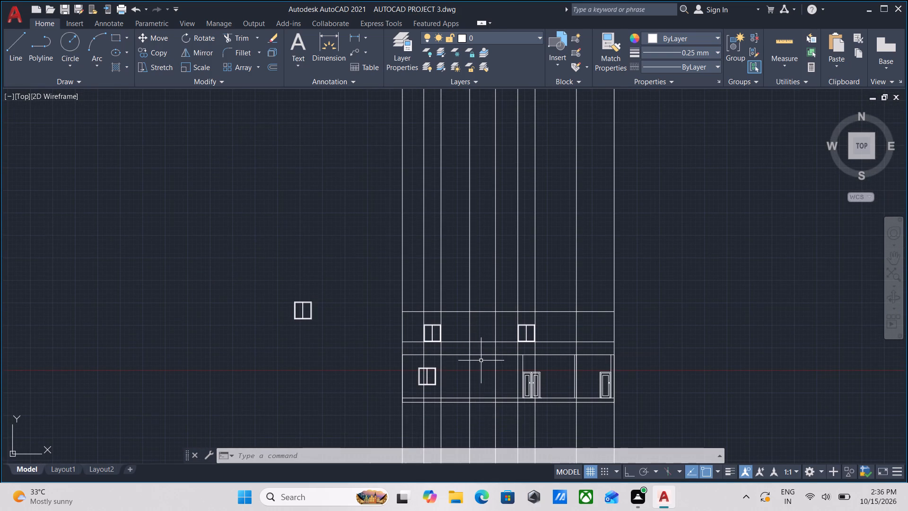
middle_drag(482, 374, 481, 395)
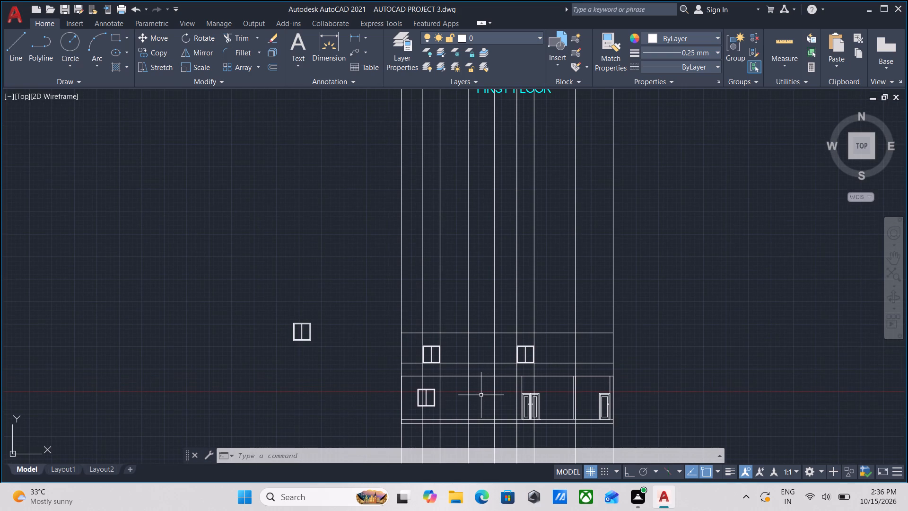
middle_drag(481, 395, 480, 405)
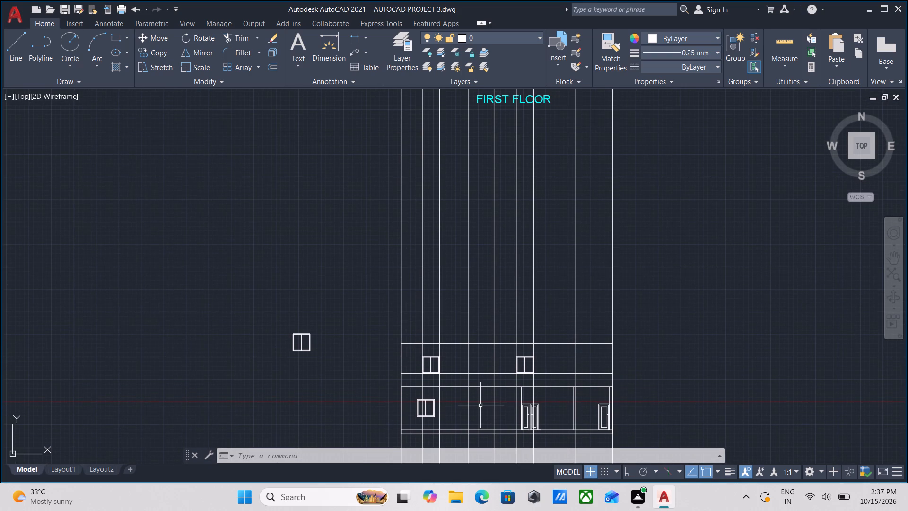
scroll(480, 405, down, 2)
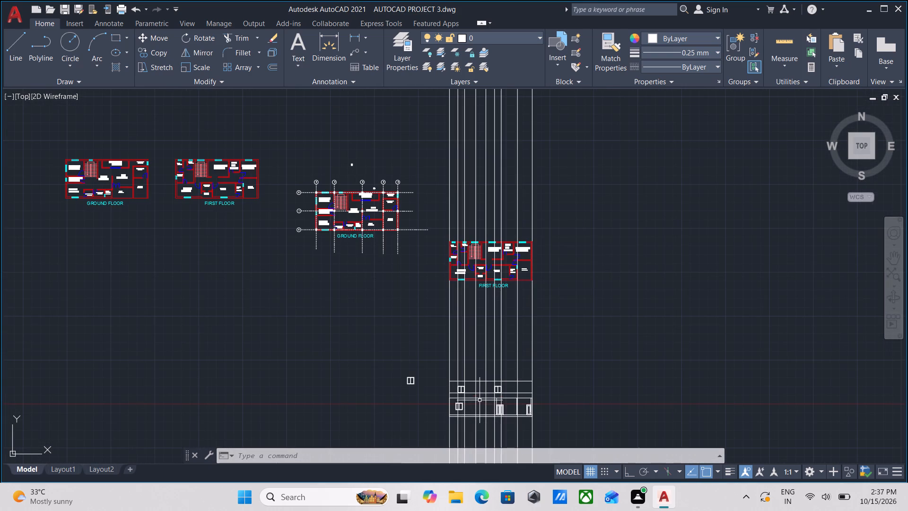
scroll(468, 248, up, 3)
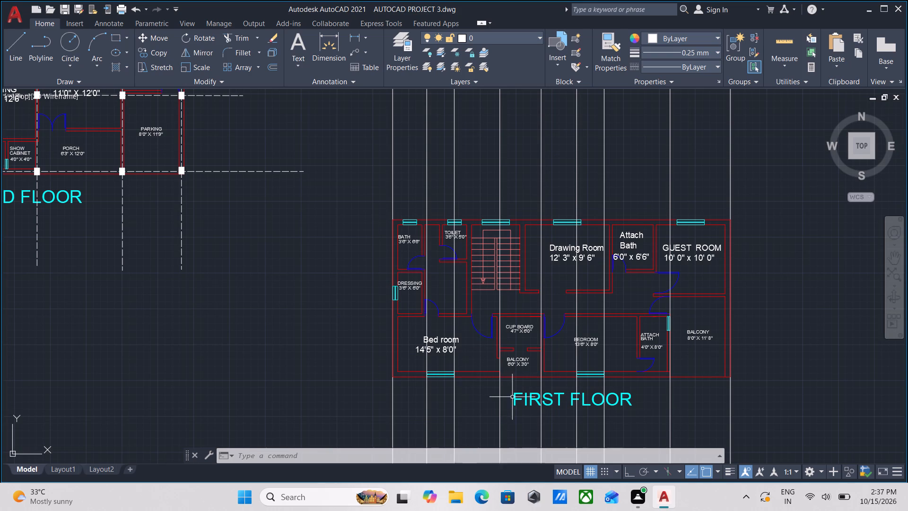
scroll(518, 427, down, 1)
middle_drag(518, 427, 505, 386)
scroll(505, 382, down, 1)
middle_drag(505, 382, 504, 382)
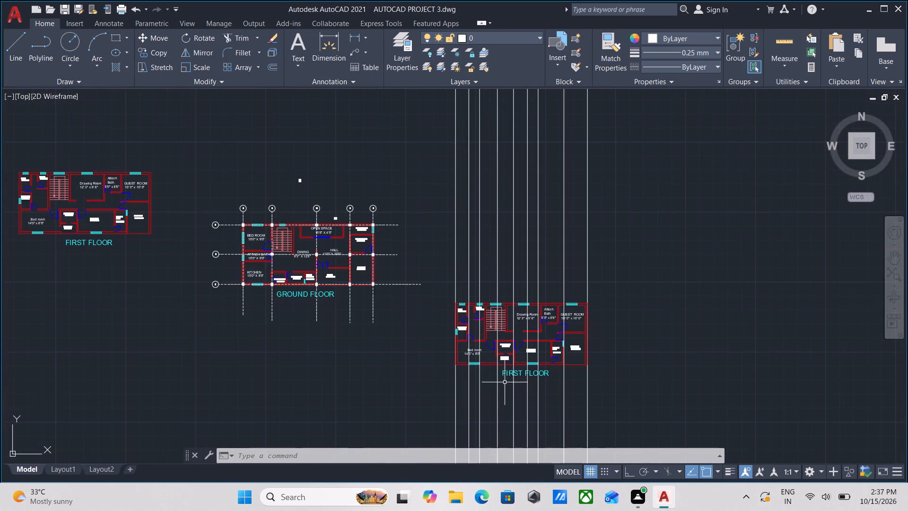
middle_drag(504, 382, 497, 325)
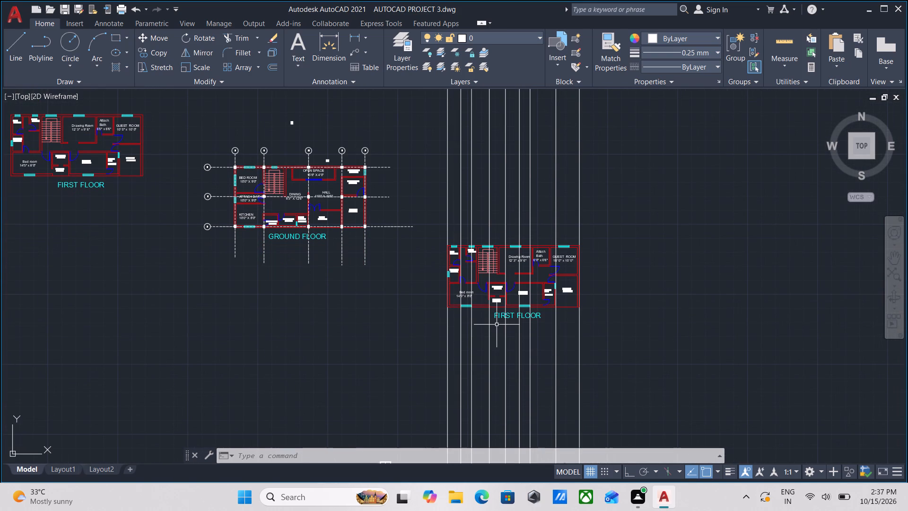
scroll(463, 301, up, 3)
scroll(526, 311, down, 1)
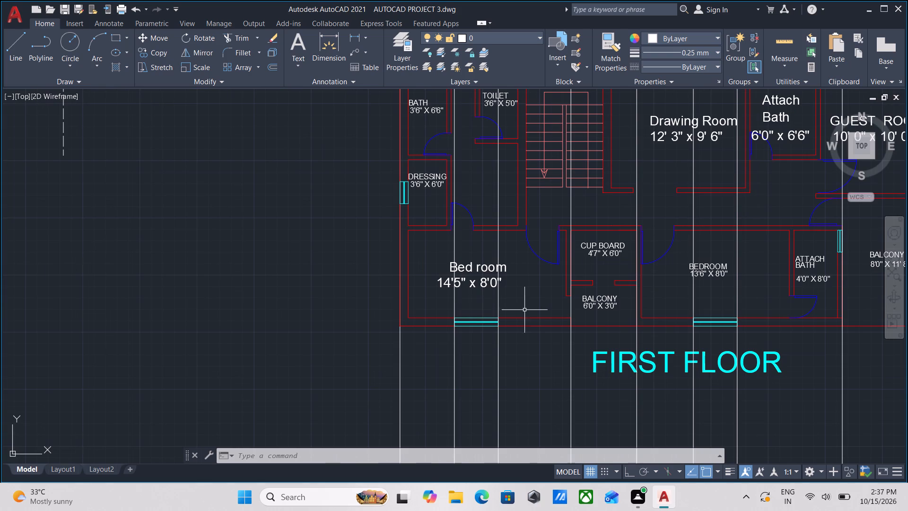
scroll(526, 311, down, 1)
middle_drag(538, 388, 513, 327)
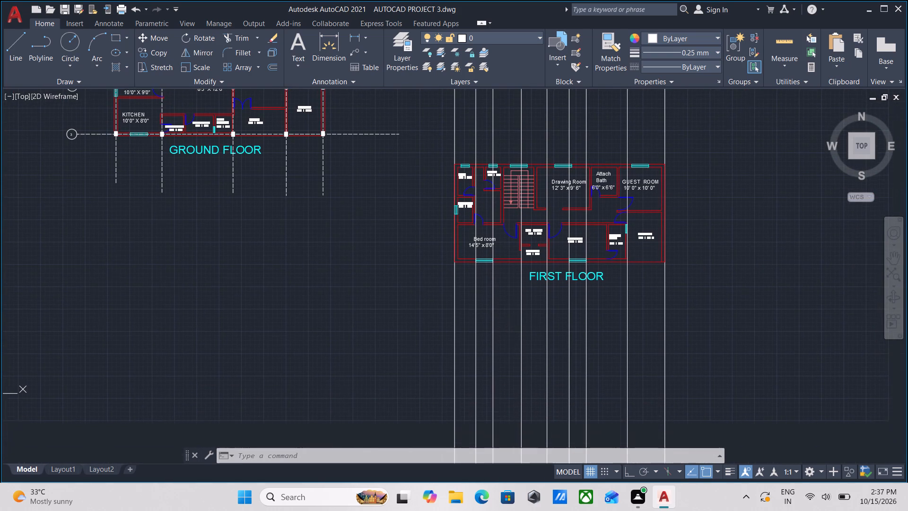
scroll(521, 351, down, 1)
middle_drag(521, 351, 510, 285)
scroll(515, 431, up, 2)
scroll(487, 391, down, 1)
middle_drag(487, 391, 487, 458)
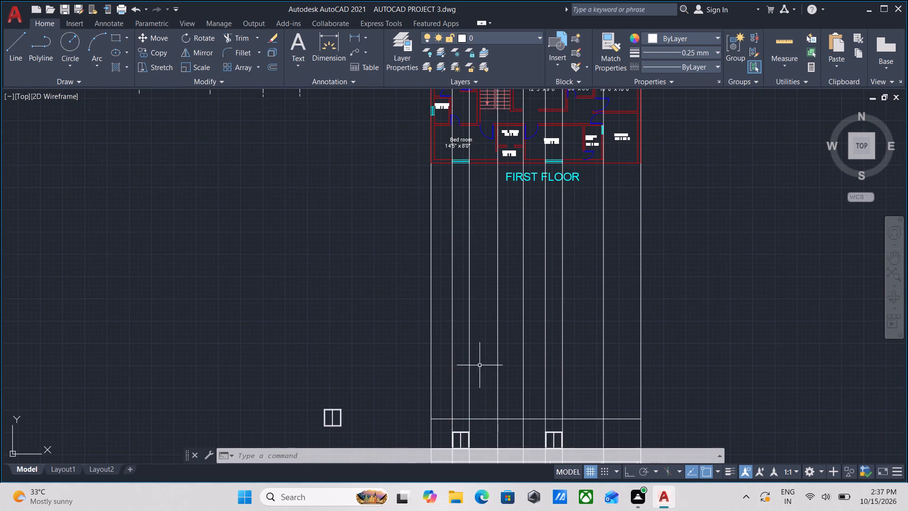
middle_drag(475, 334, 475, 365)
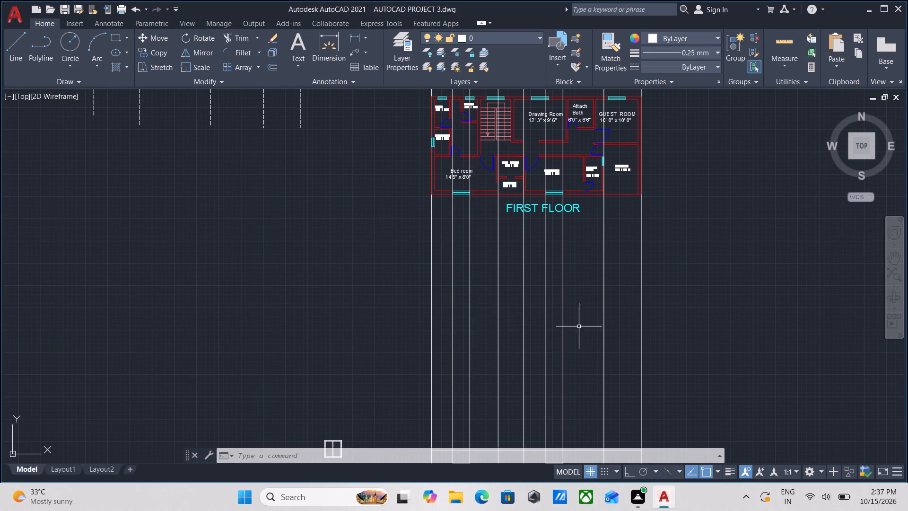
Review the original ground floor and first floor plans against the projected first floor plan and the front elevation.
scroll(620, 276, up, 2)
scroll(620, 275, down, 2)
scroll(704, 290, down, 1)
middle_drag(704, 290, 585, 341)
middle_drag(318, 356, 437, 464)
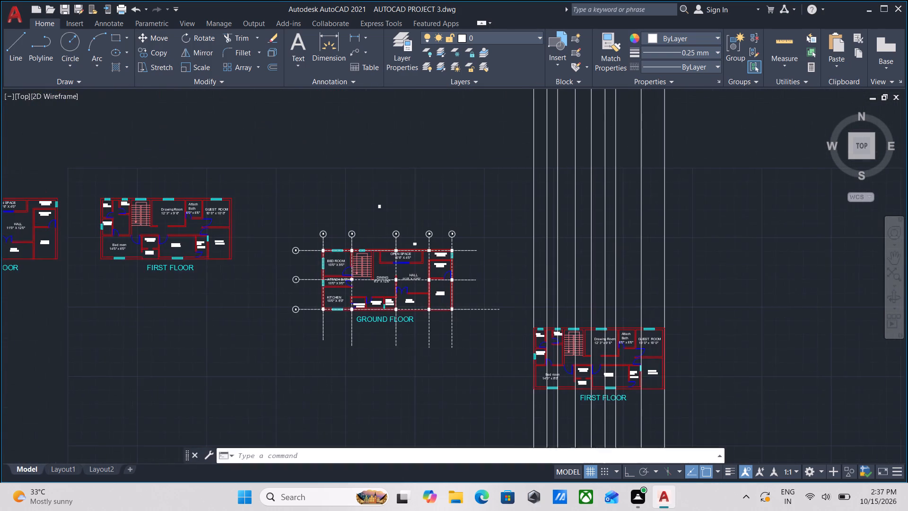
middle_drag(241, 364, 393, 417)
scroll(205, 294, up, 2)
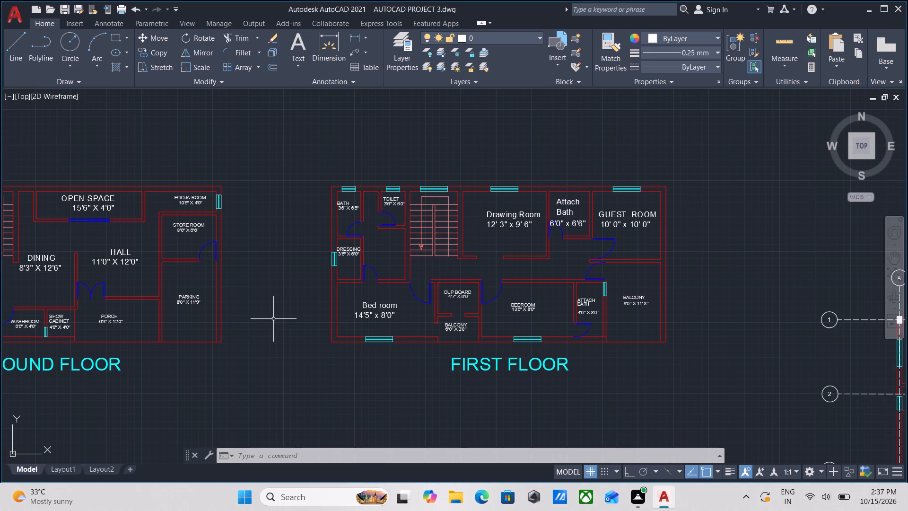
scroll(273, 318, down, 1)
scroll(384, 381, down, 2)
middle_drag(389, 379, 371, 299)
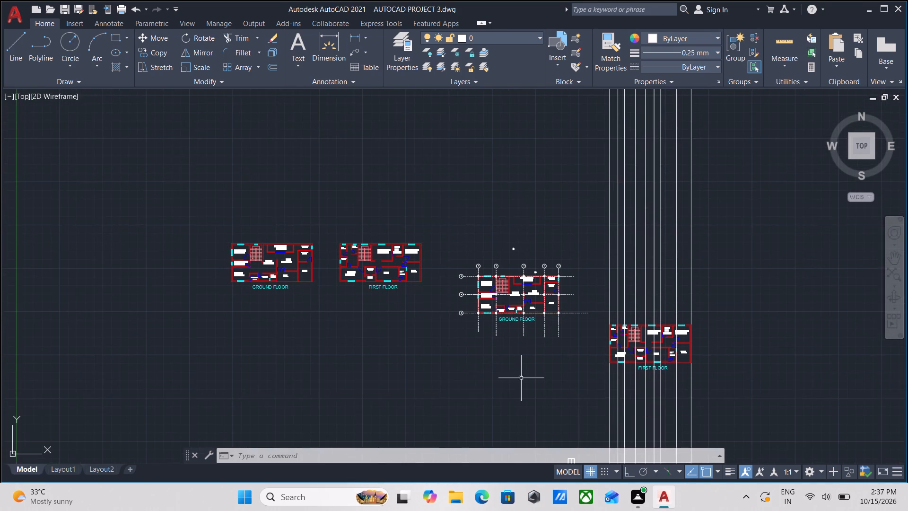
middle_drag(577, 384, 540, 361)
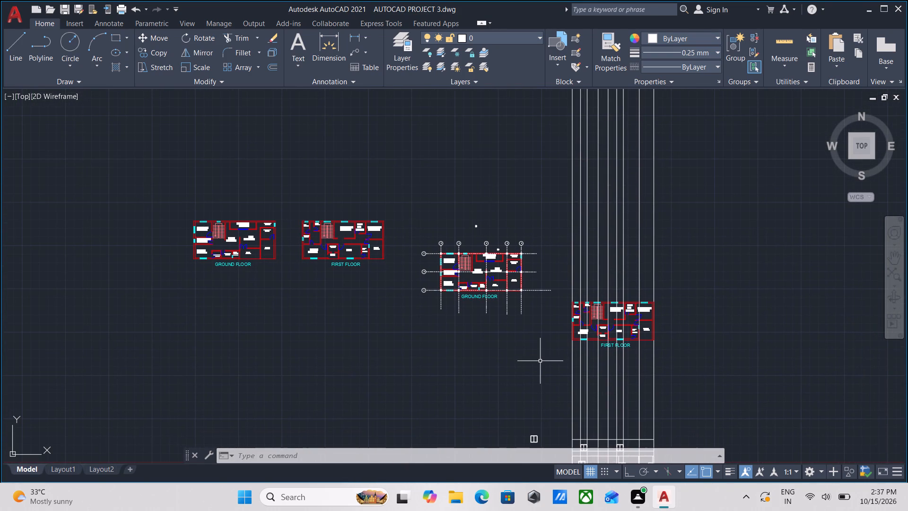
scroll(671, 375, up, 3)
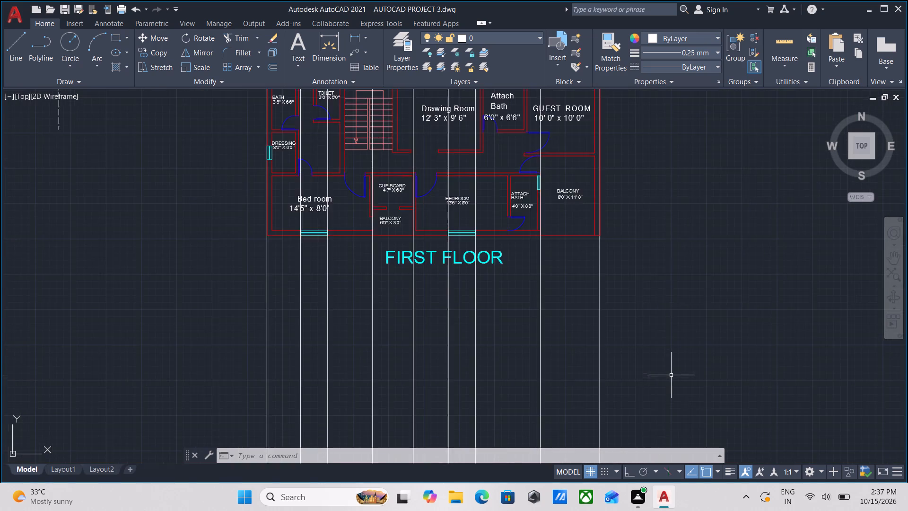
scroll(671, 375, down, 2)
middle_drag(671, 375, 649, 296)
middle_drag(584, 384, 526, 342)
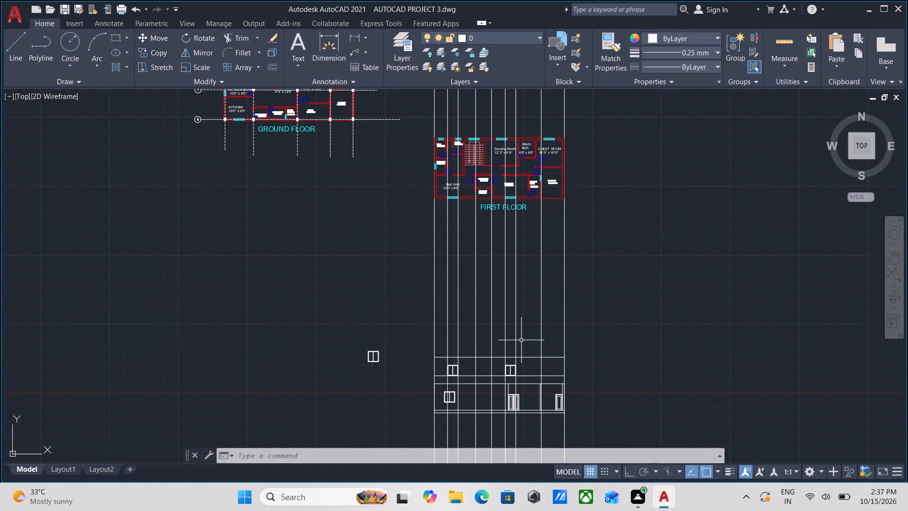
Examine the 8'0" x 11'8" balcony and its outer wall in the first floor plan against the front elevation below.
scroll(565, 397, up, 2)
middle_drag(476, 346, 435, 371)
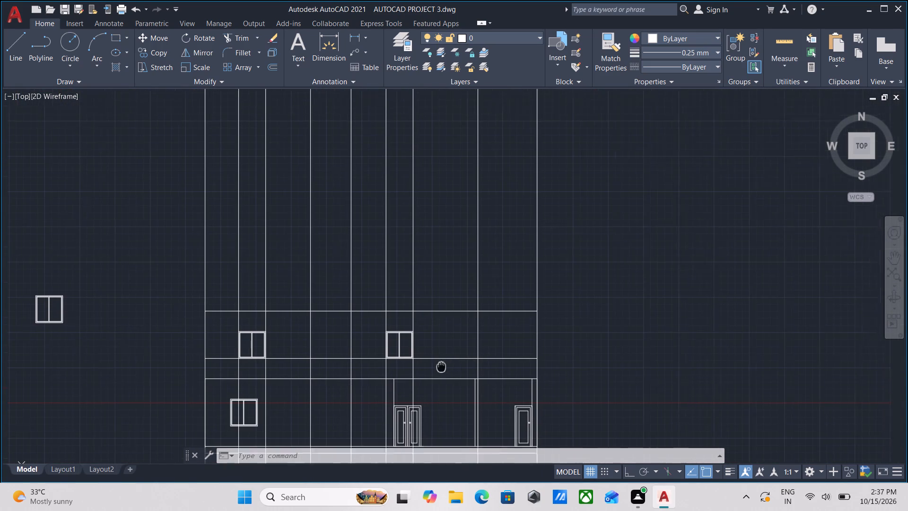
scroll(445, 355, down, 1)
middle_drag(445, 355, 412, 364)
middle_drag(430, 264, 378, 357)
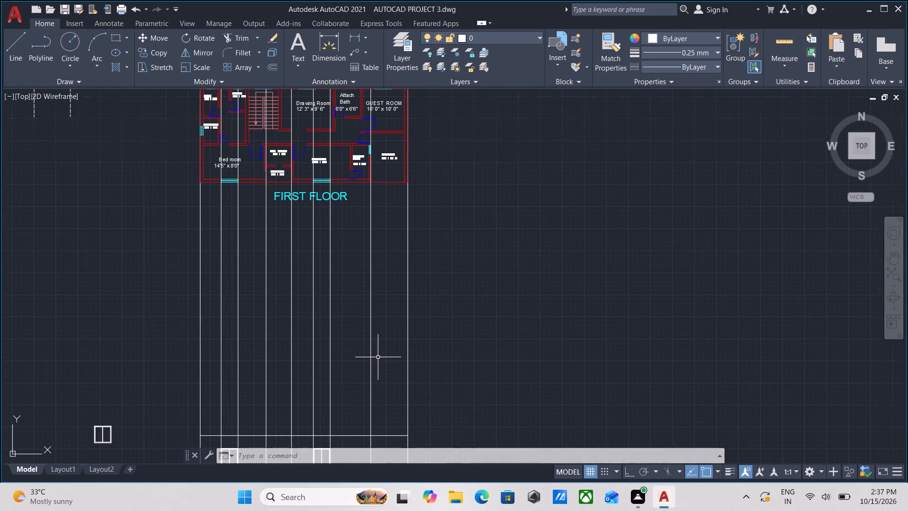
middle_drag(370, 204, 339, 281)
scroll(338, 240, up, 3)
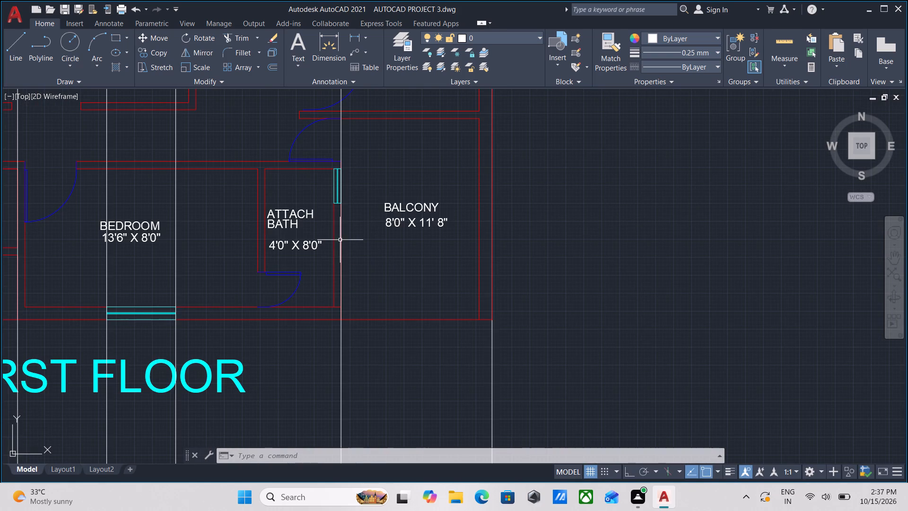
scroll(375, 244, down, 1)
middle_drag(375, 245, 370, 255)
scroll(422, 290, down, 1)
middle_drag(422, 290, 421, 256)
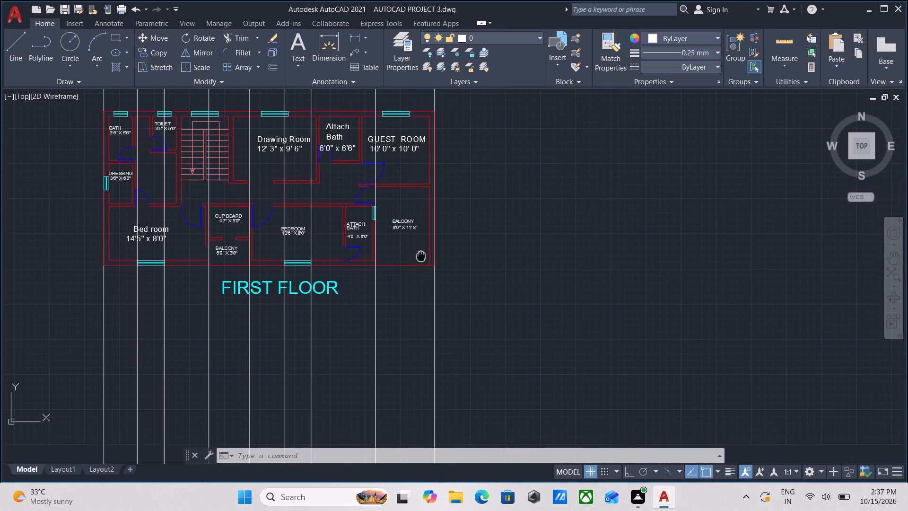
scroll(426, 277, down, 1)
middle_drag(426, 279, 426, 264)
scroll(426, 277, down, 1)
With Ortho on, project a vertical construction line from the inner face of the 8'0" x 11'8" balcony's outer wall down through the elevation.
scroll(423, 264, up, 2)
middle_drag(423, 264, 429, 290)
text(xl)
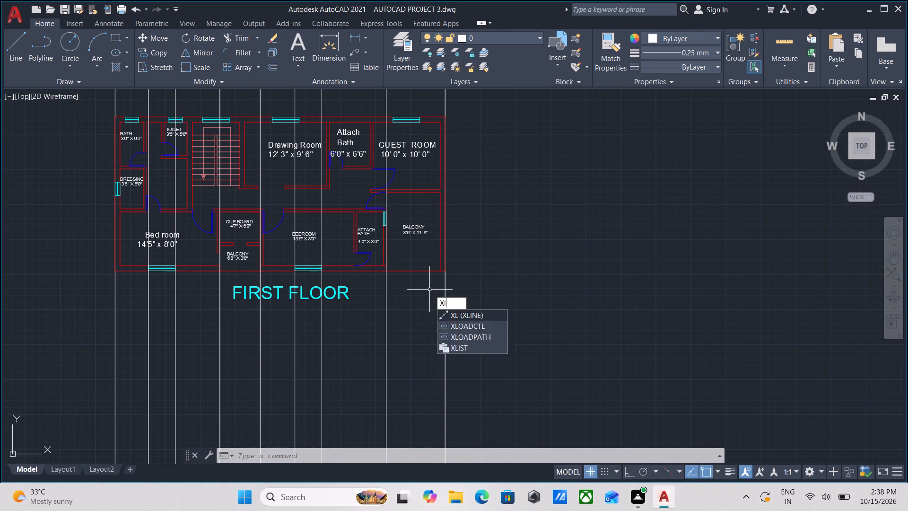
key(Return)
scroll(436, 263, up, 3)
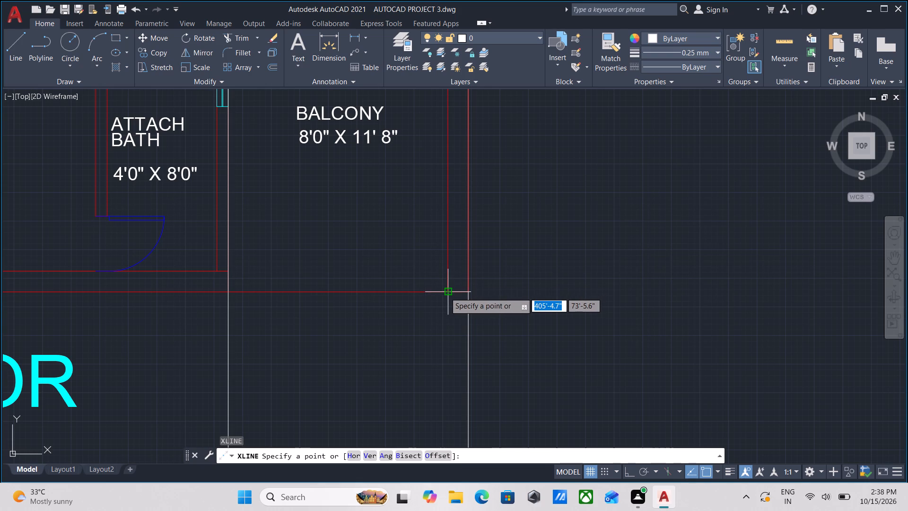
click(445, 292)
middle_drag(440, 357, 470, 260)
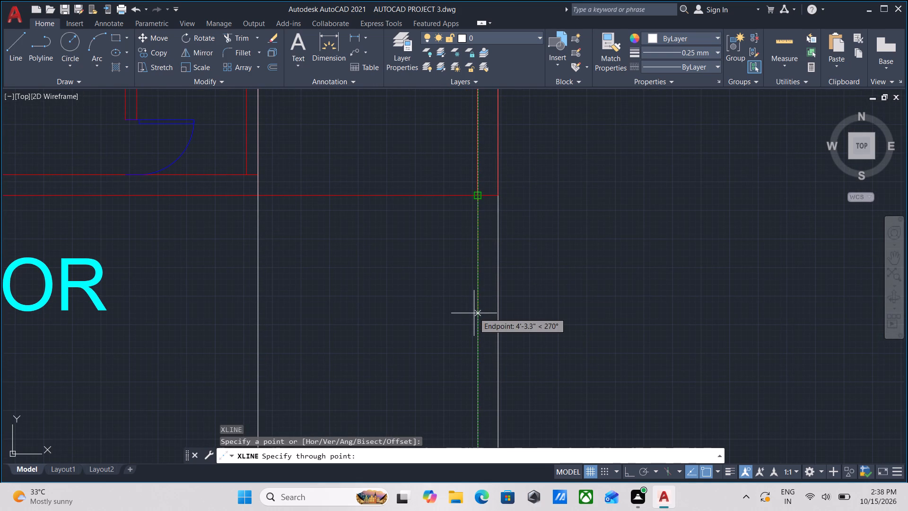
key(F8)
middle_drag(477, 318, 518, 176)
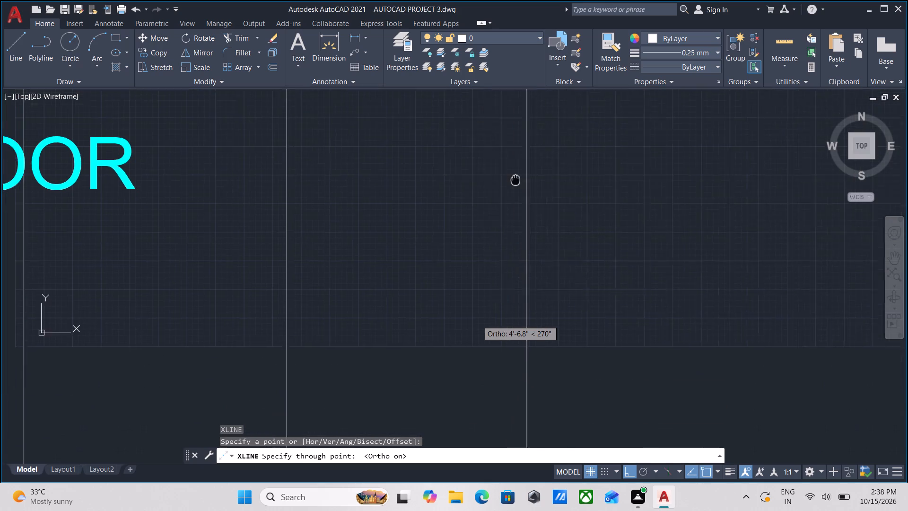
scroll(530, 222, down, 2)
middle_drag(530, 222, 562, 124)
scroll(568, 183, down, 1)
middle_drag(567, 186, 561, 66)
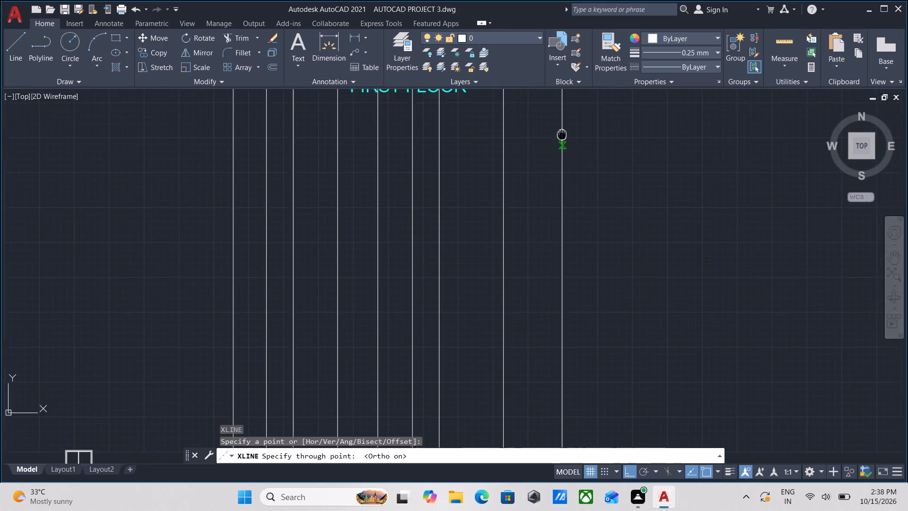
middle_drag(561, 66, 562, 45)
scroll(559, 109, down, 1)
middle_drag(559, 109, 558, 70)
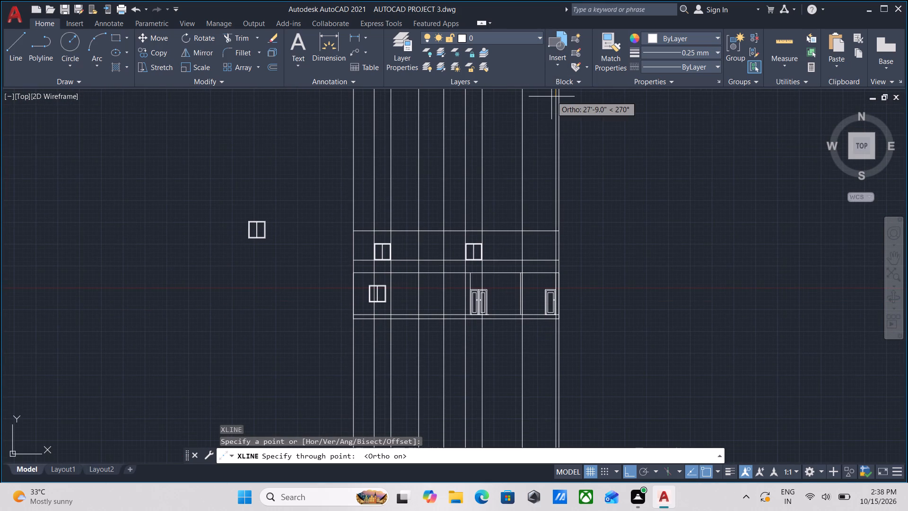
click(551, 97)
key(Escape)
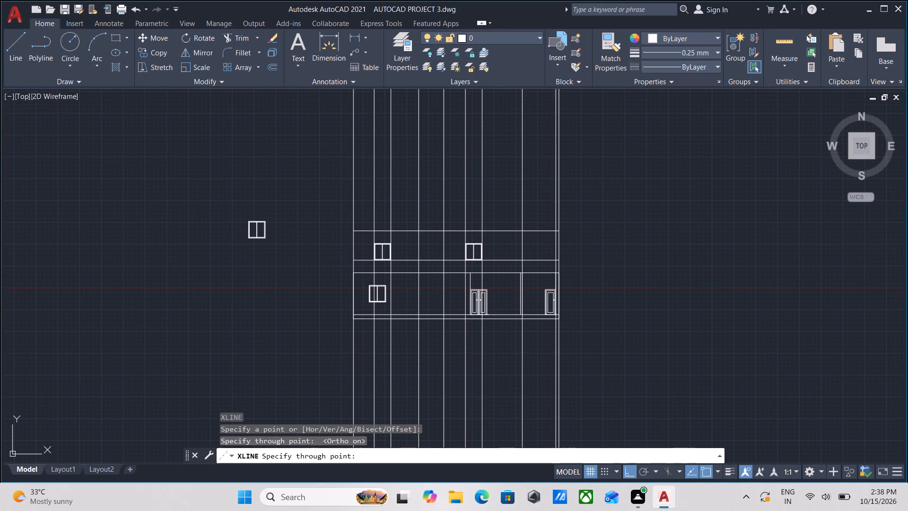
Examine the balcony bay of the first floor elevation, its sill line and its construction lines against the first floor plan.
scroll(502, 268, up, 2)
scroll(542, 249, up, 2)
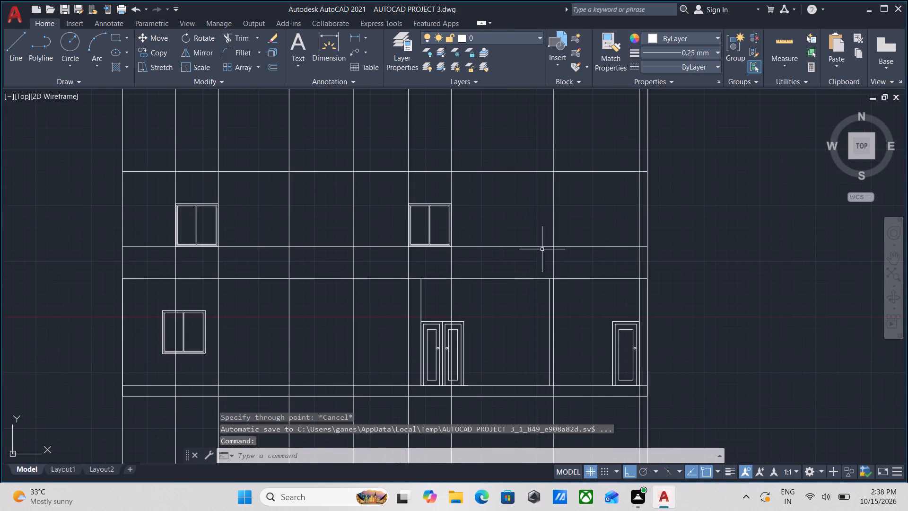
scroll(542, 249, down, 2)
middle_drag(542, 249, 544, 270)
scroll(544, 270, down, 1)
middle_drag(544, 270, 549, 294)
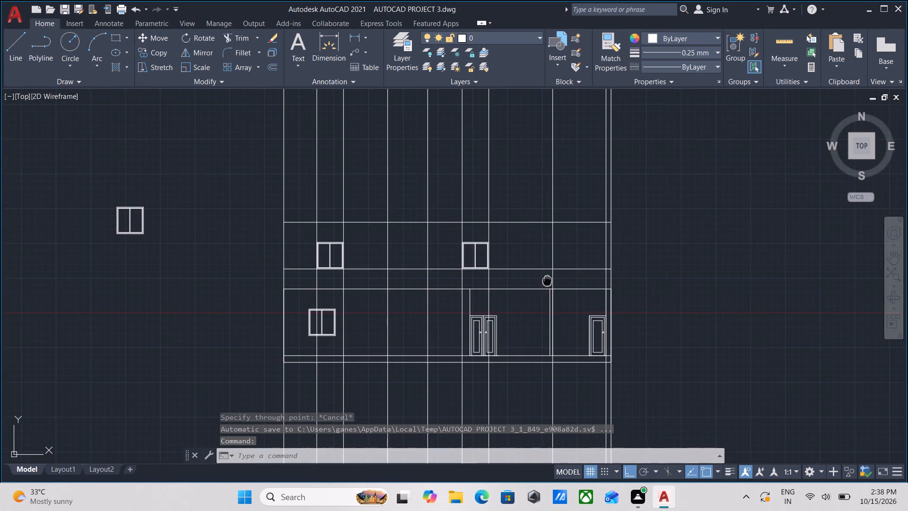
middle_drag(549, 294, 549, 294)
scroll(549, 294, up, 1)
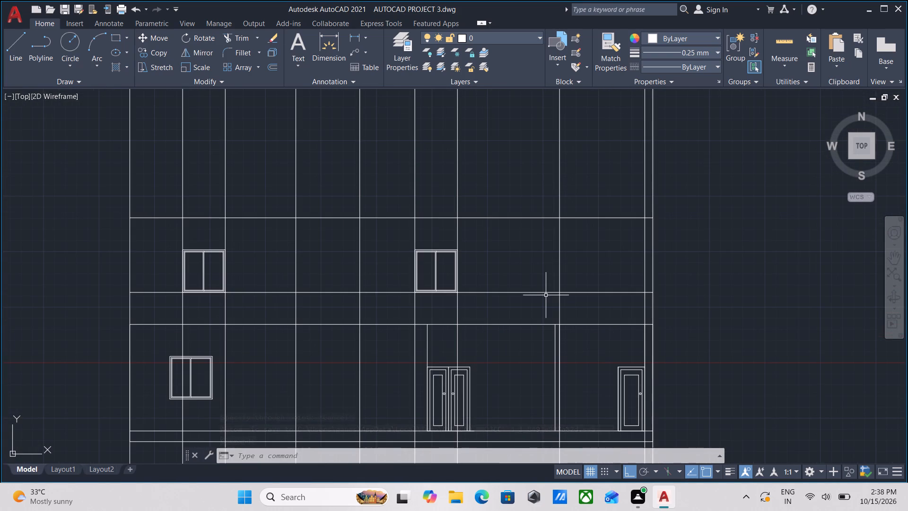
middle_drag(543, 297, 547, 335)
scroll(547, 336, down, 1)
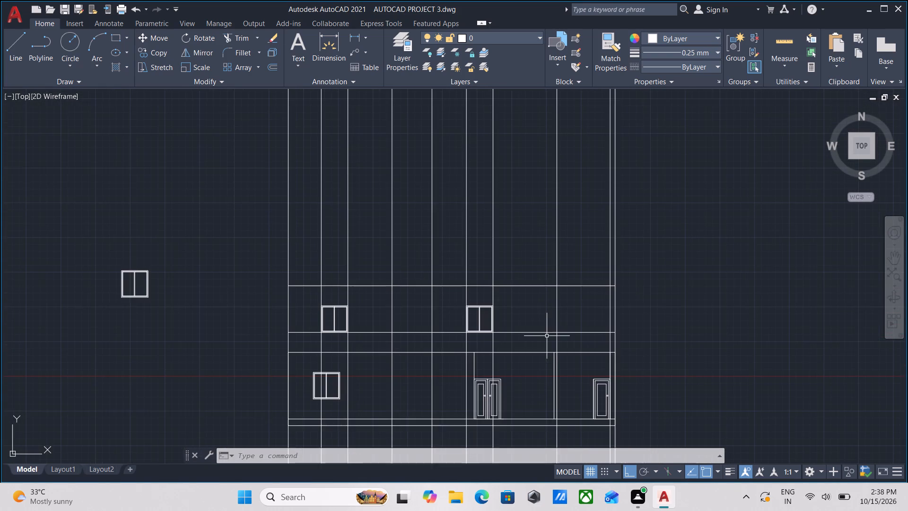
middle_drag(547, 336, 527, 394)
scroll(532, 381, down, 1)
scroll(512, 322, down, 1)
middle_drag(512, 322, 514, 348)
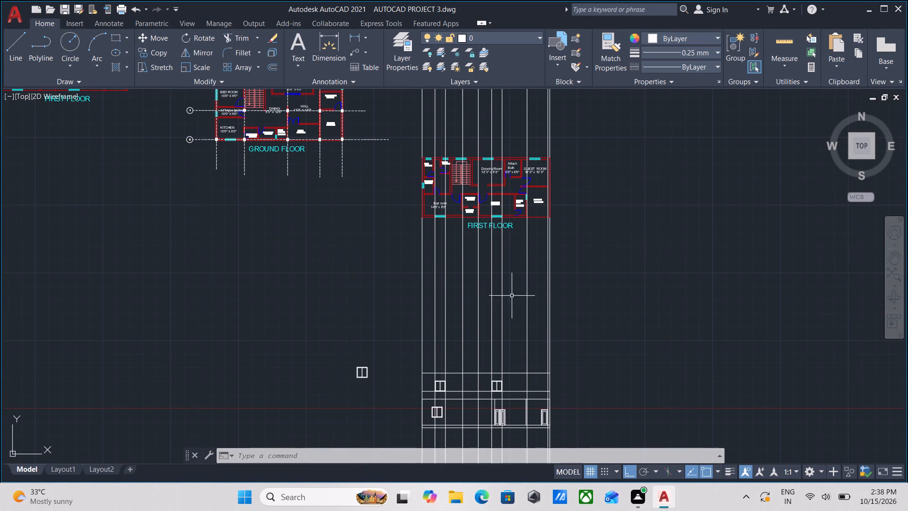
scroll(515, 396, up, 1)
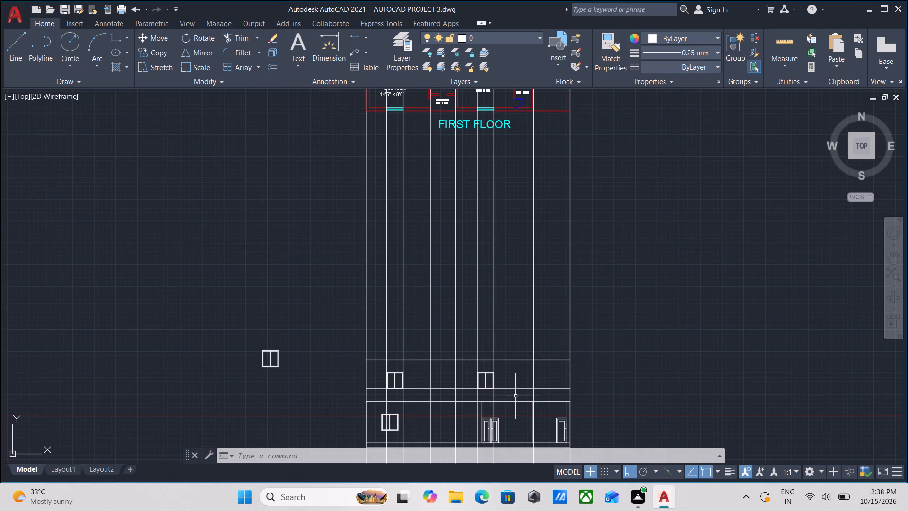
scroll(517, 395, down, 1)
scroll(520, 396, up, 6)
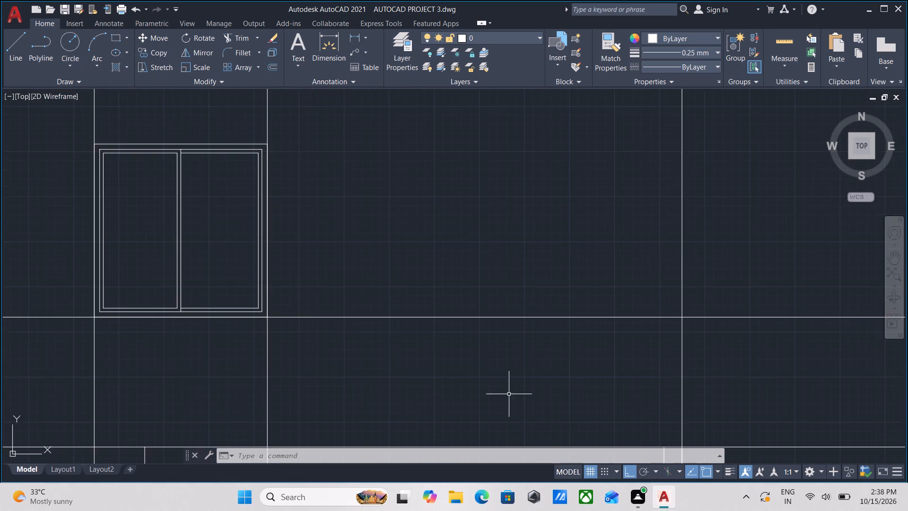
scroll(509, 390, down, 3)
middle_drag(509, 390, 508, 340)
scroll(514, 333, down, 2)
middle_drag(514, 333, 515, 348)
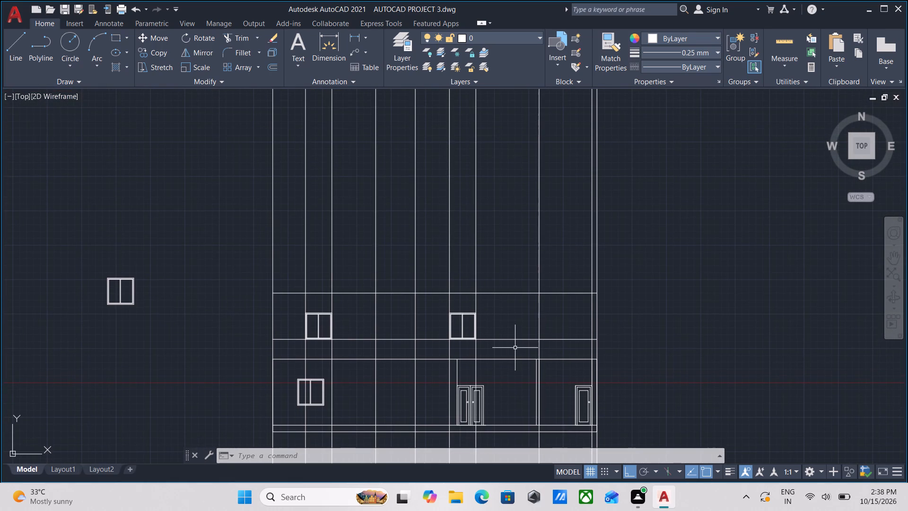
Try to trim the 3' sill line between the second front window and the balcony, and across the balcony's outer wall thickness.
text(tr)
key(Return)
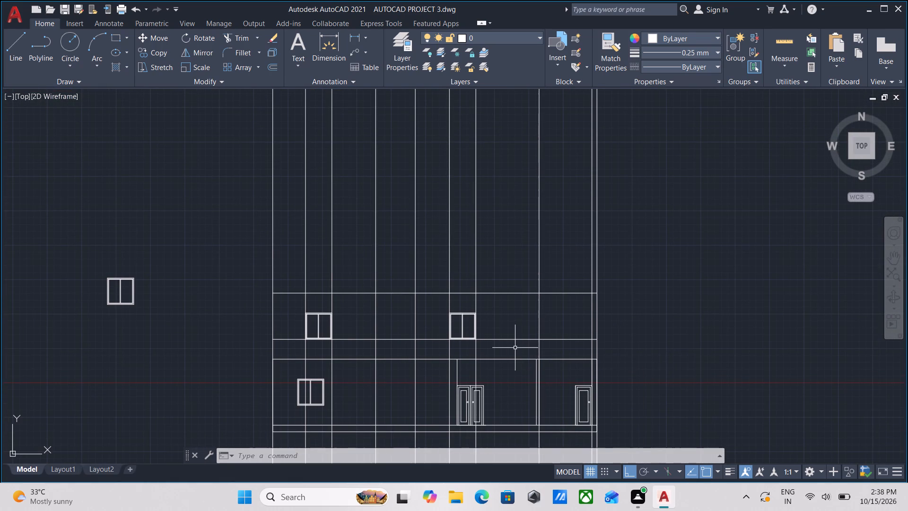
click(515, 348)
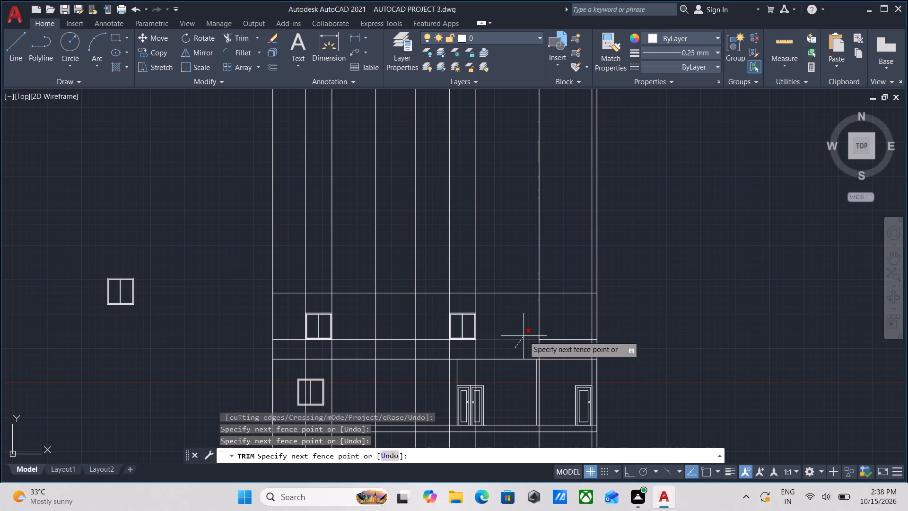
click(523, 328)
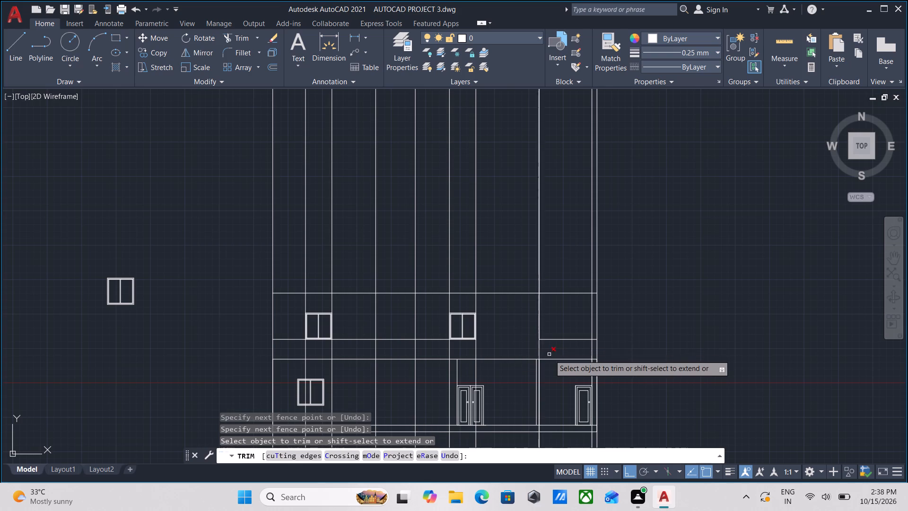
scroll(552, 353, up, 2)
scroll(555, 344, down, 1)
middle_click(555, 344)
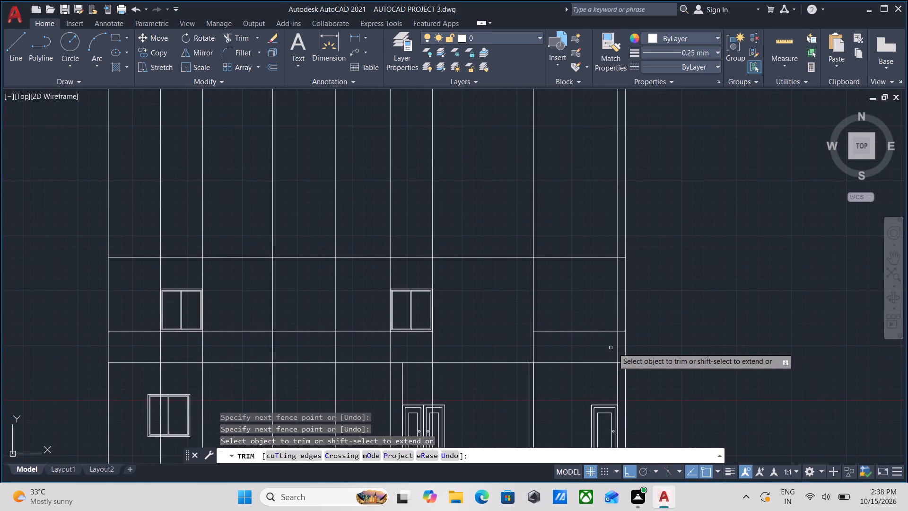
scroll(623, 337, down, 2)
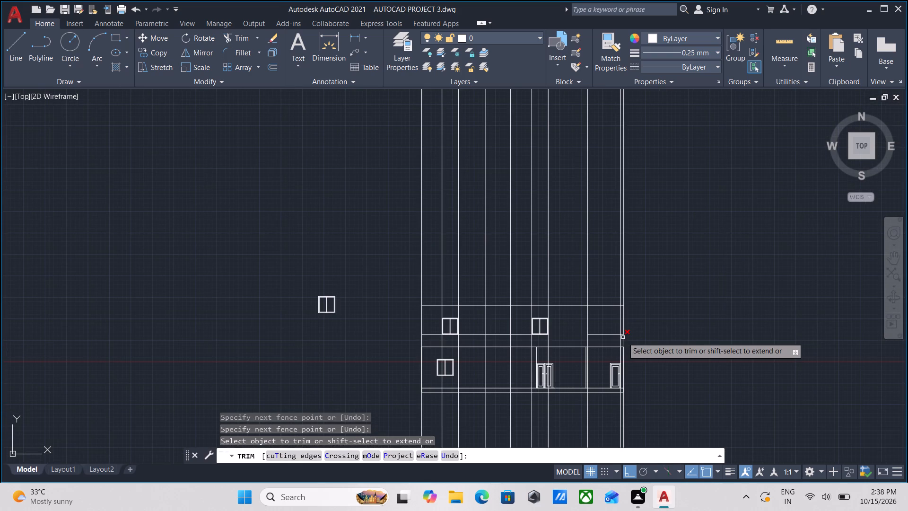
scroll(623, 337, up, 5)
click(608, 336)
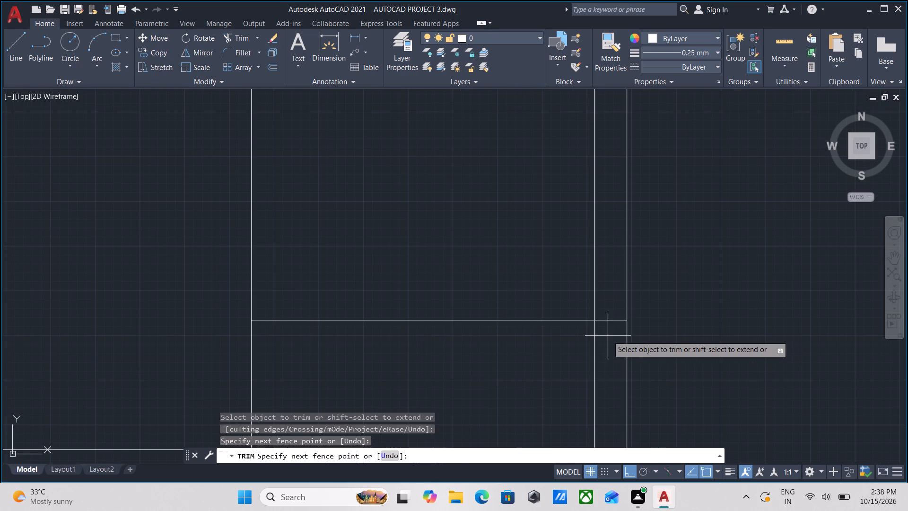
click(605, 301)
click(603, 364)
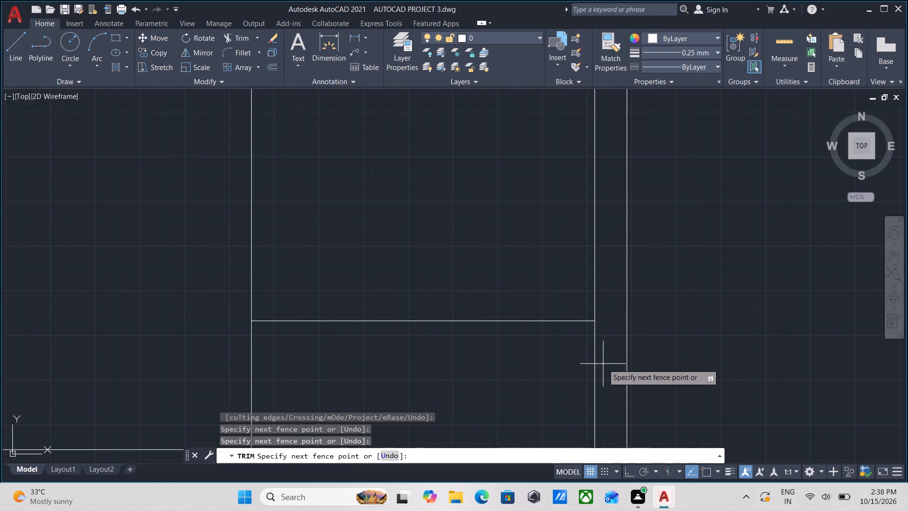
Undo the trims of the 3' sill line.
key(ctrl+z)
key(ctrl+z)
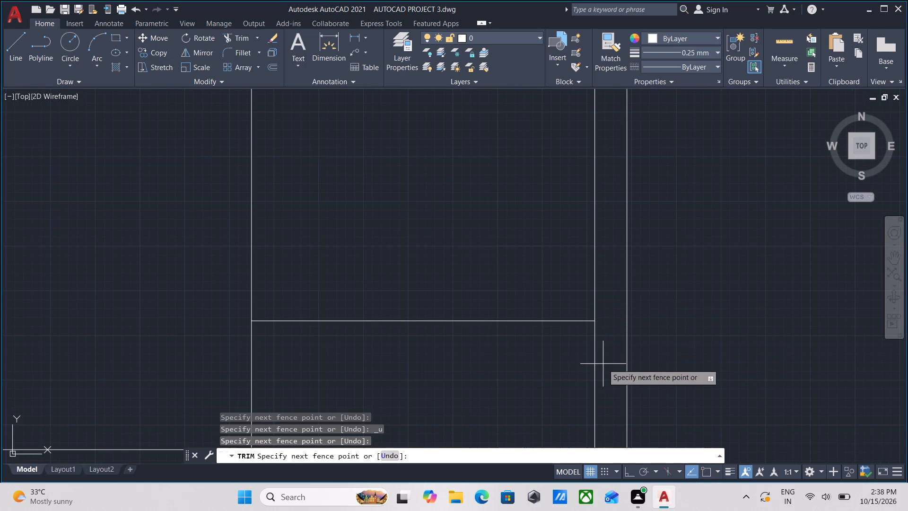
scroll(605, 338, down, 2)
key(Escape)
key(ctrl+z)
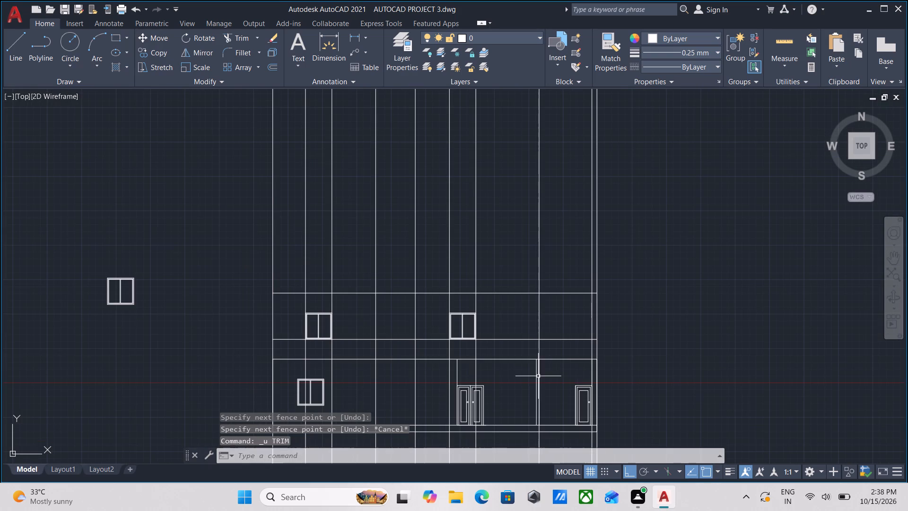
Trim the balcony outer wall's inner construction line between the ground floor's top line and the 3' sill line.
scroll(574, 346, up, 2)
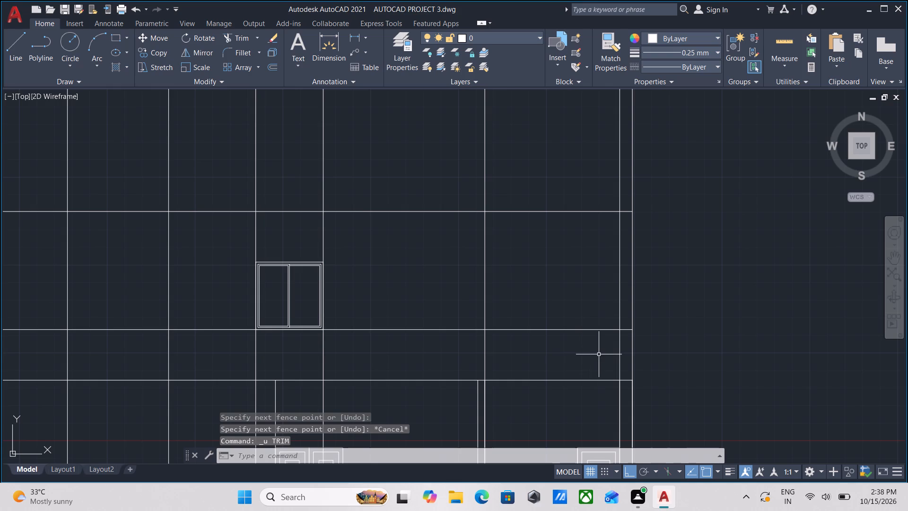
scroll(624, 365, up, 1)
scroll(624, 365, down, 1)
scroll(622, 356, up, 1)
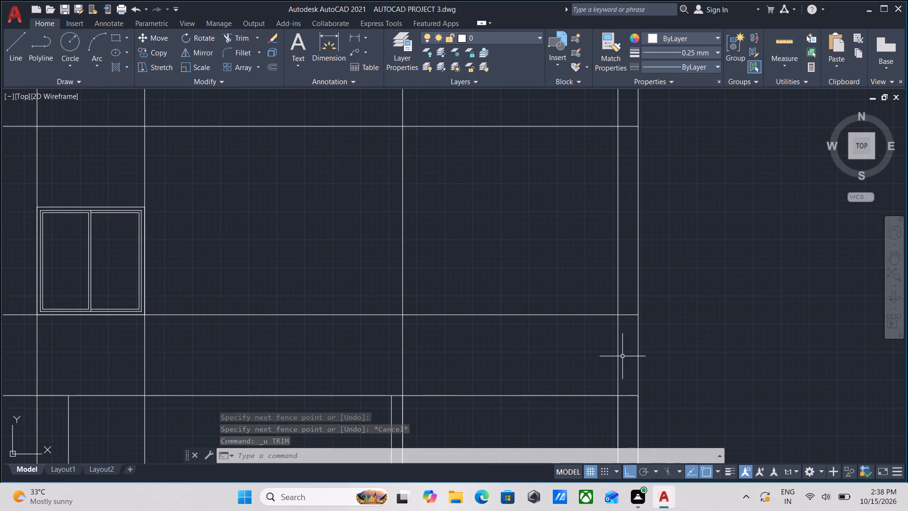
text(tr)
key(Return)
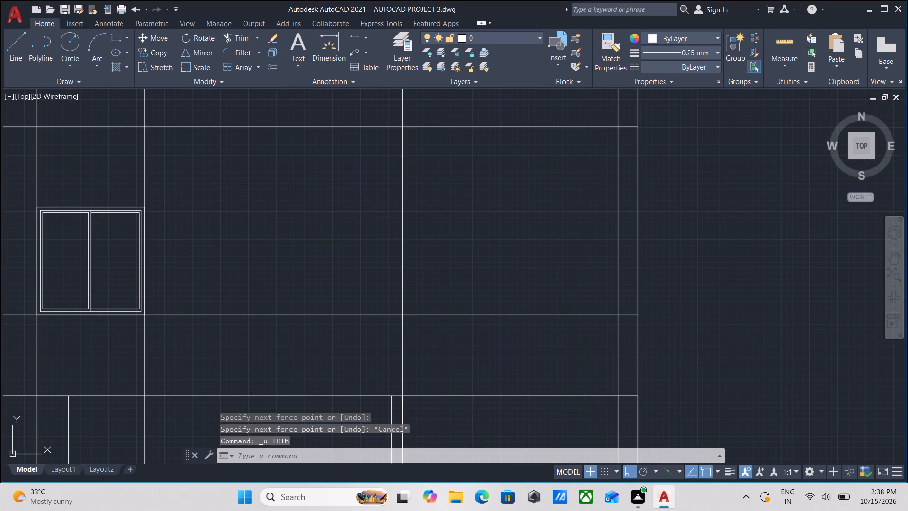
click(622, 356)
click(542, 356)
scroll(550, 351, down, 1)
middle_drag(550, 351, 553, 352)
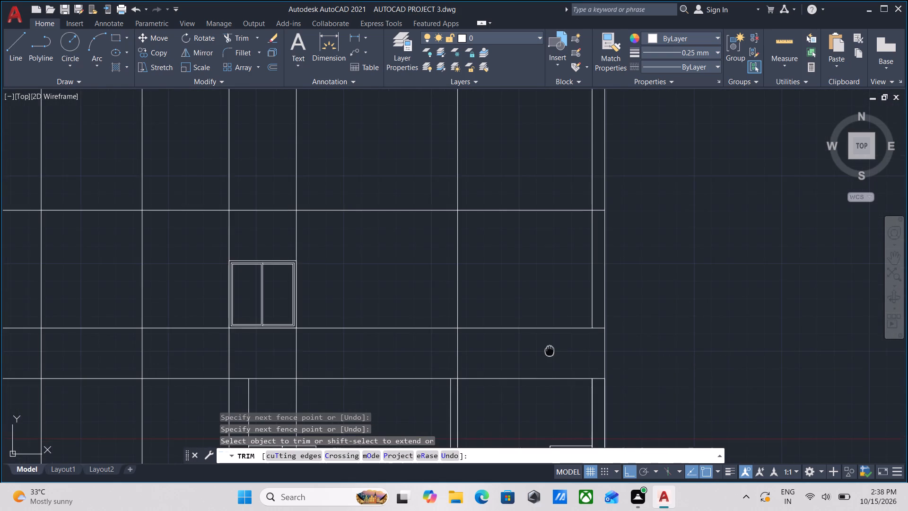
middle_drag(553, 352, 580, 353)
scroll(580, 352, down, 1)
middle_drag(580, 352, 580, 360)
scroll(580, 360, up, 2)
key(Escape)
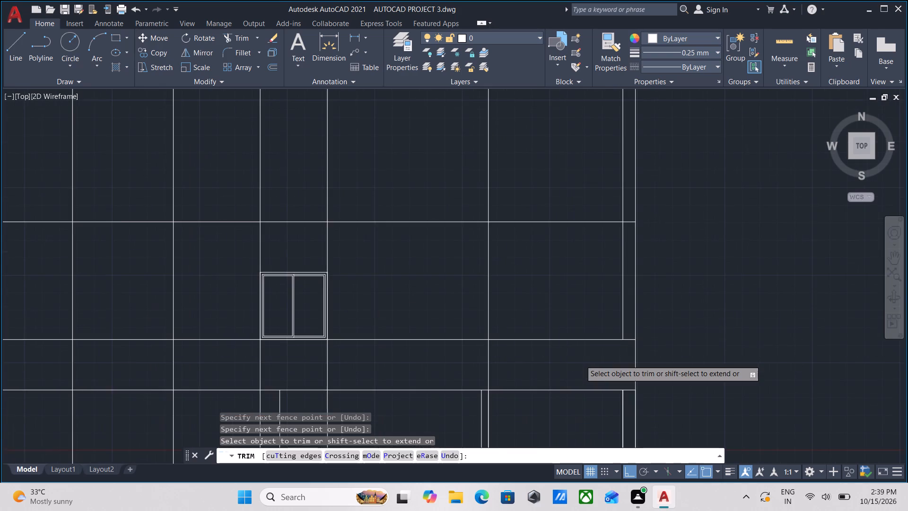
Hatch the 8'0" x 11'8" balcony's parapet band on the first floor elevation with a solid fill at 73 transparency.
key(h)
key(Return)
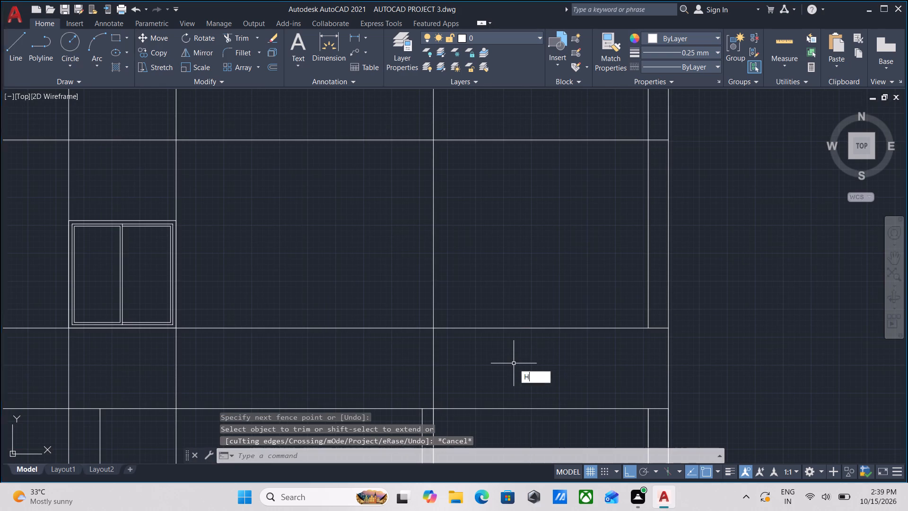
scroll(524, 352, down, 3)
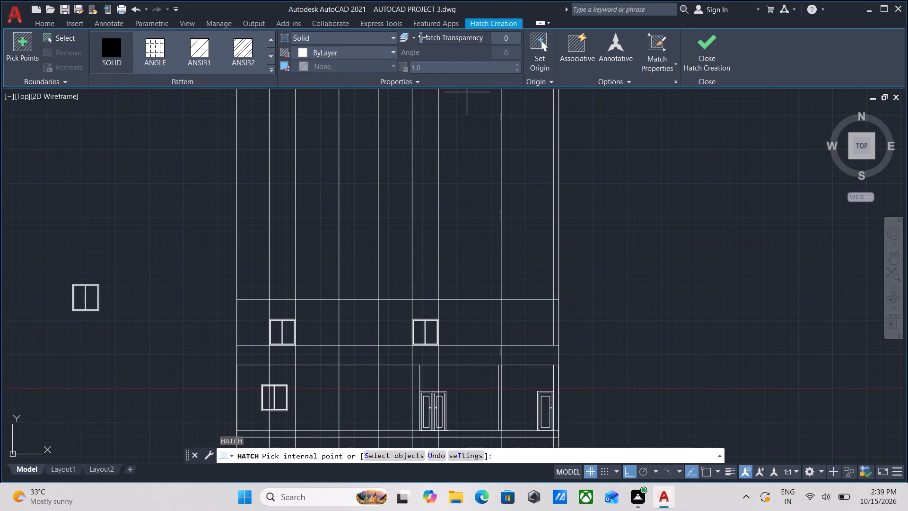
drag(426, 37, 502, 37)
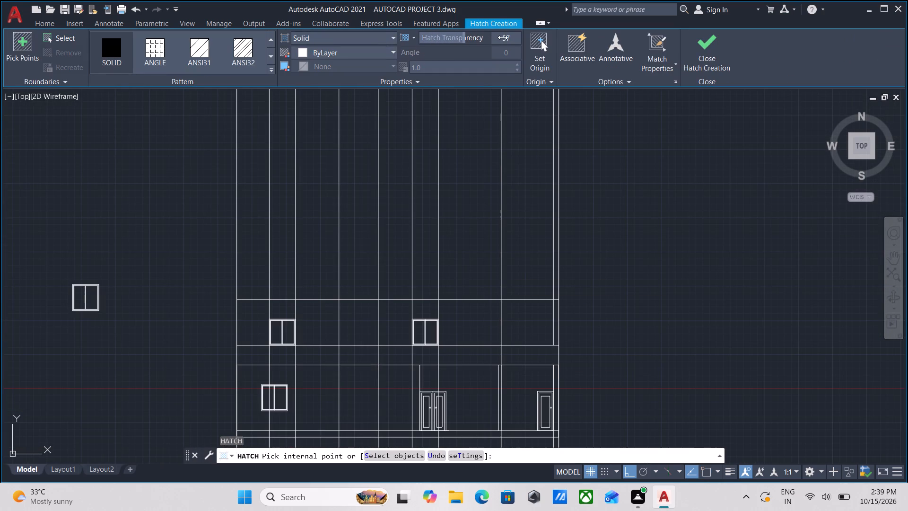
scroll(513, 354, up, 2)
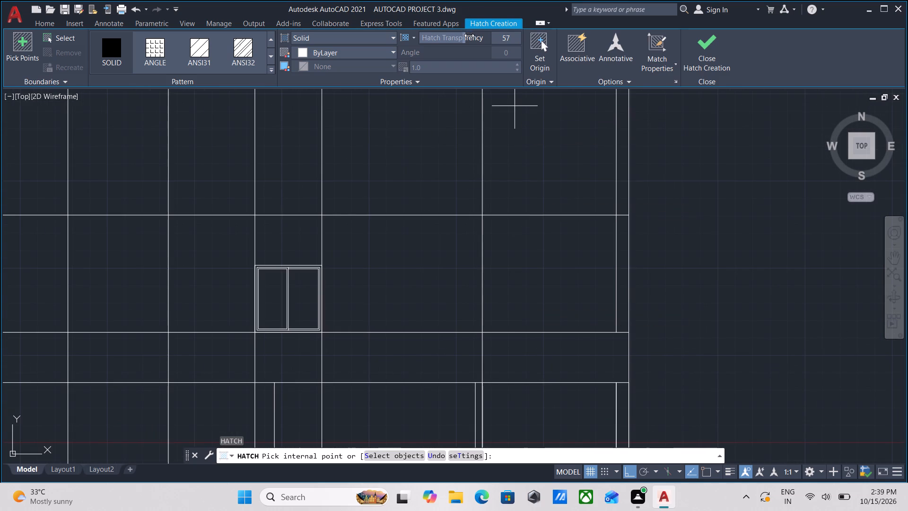
drag(467, 38, 489, 38)
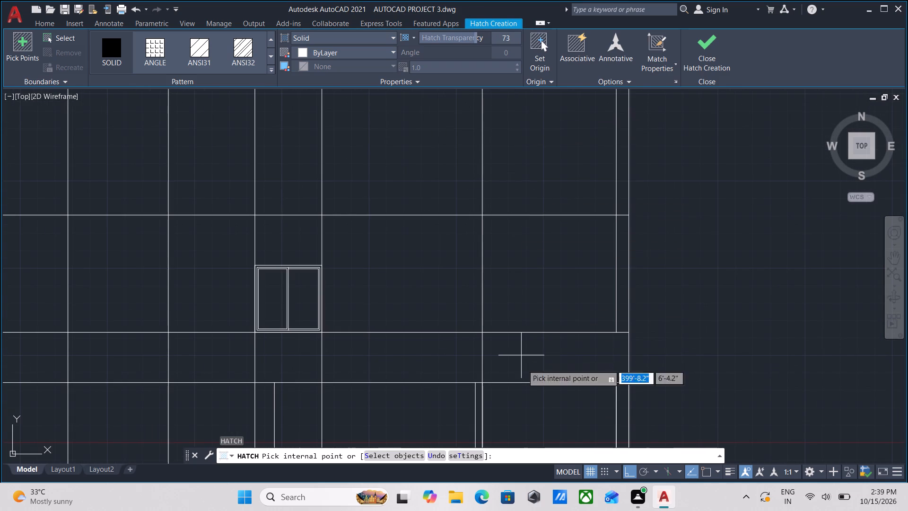
click(533, 359)
Add the 6'0" x 3'0" balcony's parapet band between the two first floor windows to the solid hatch and finish hatching.
scroll(557, 243, down, 1)
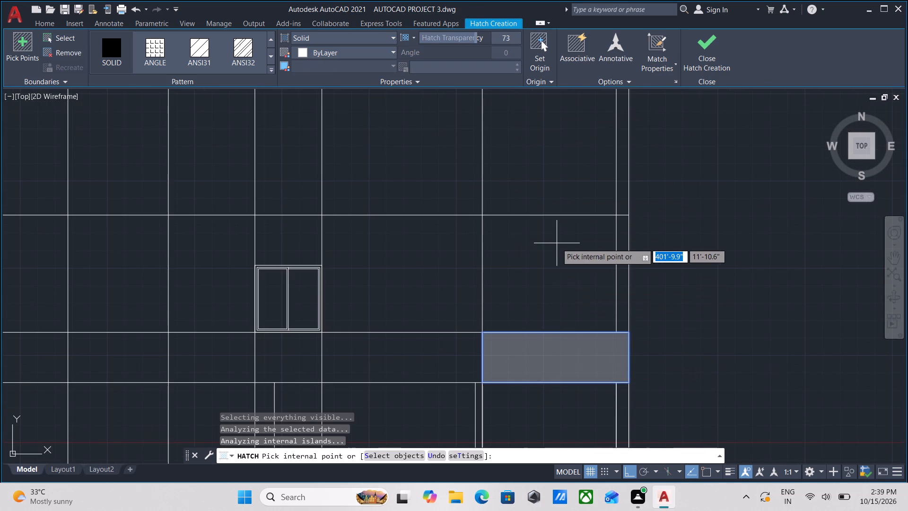
middle_drag(557, 244, 575, 267)
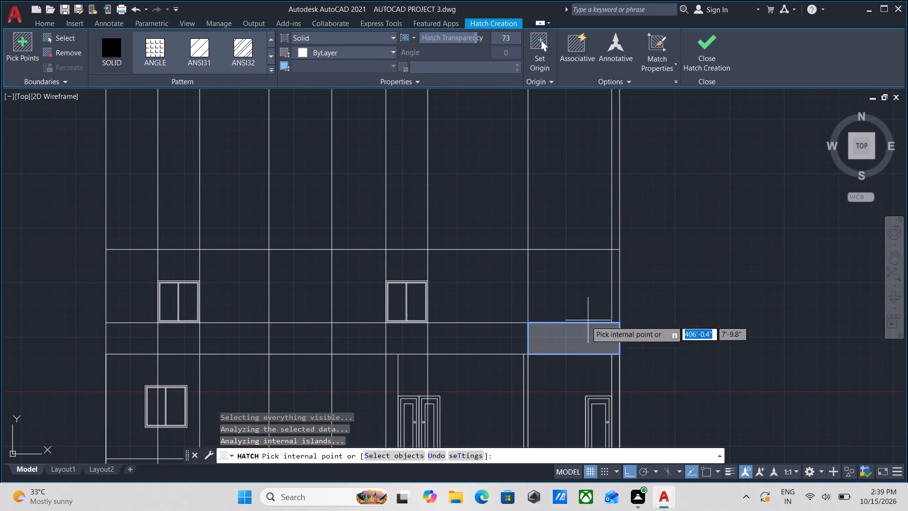
scroll(272, 334, down, 2)
middle_drag(282, 340, 410, 424)
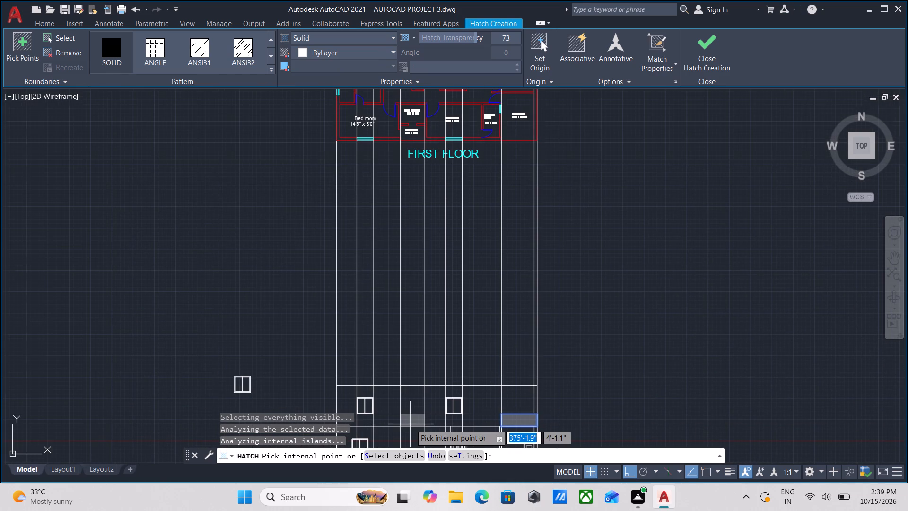
scroll(410, 424, up, 2)
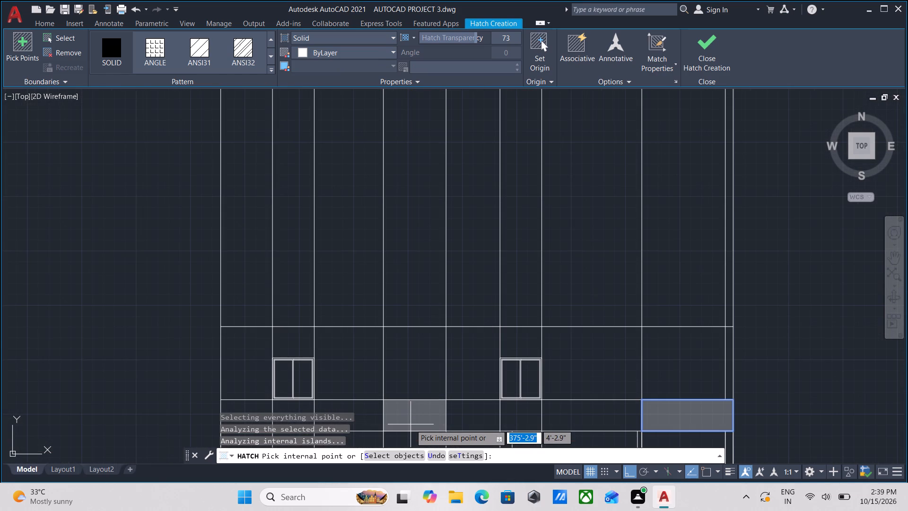
click(410, 424)
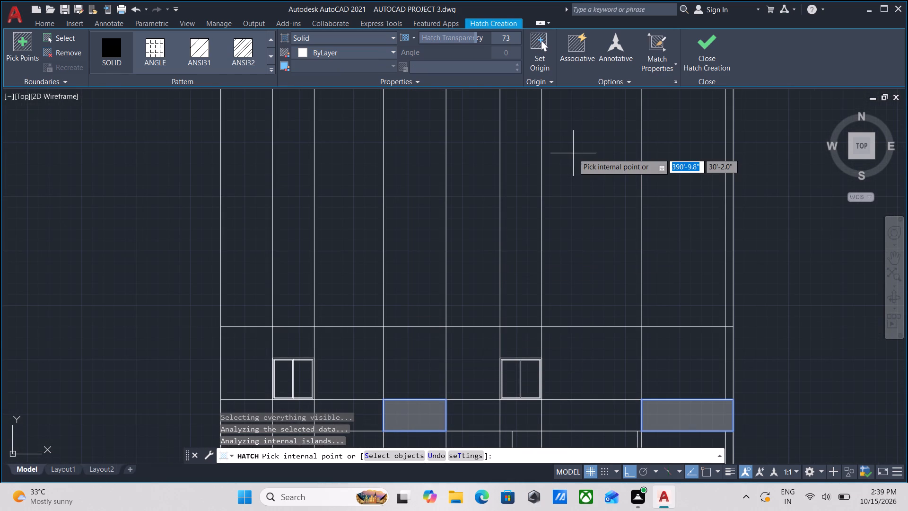
scroll(573, 156, down, 2)
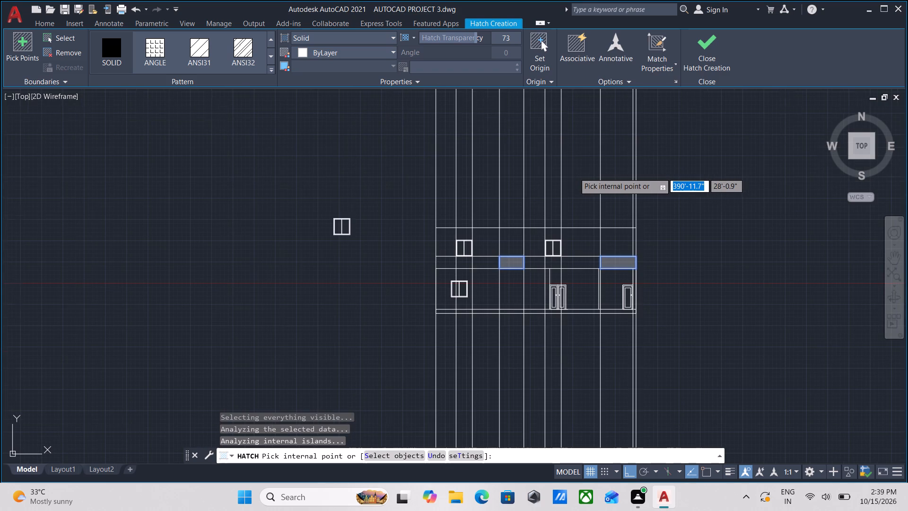
middle_drag(574, 164, 569, 224)
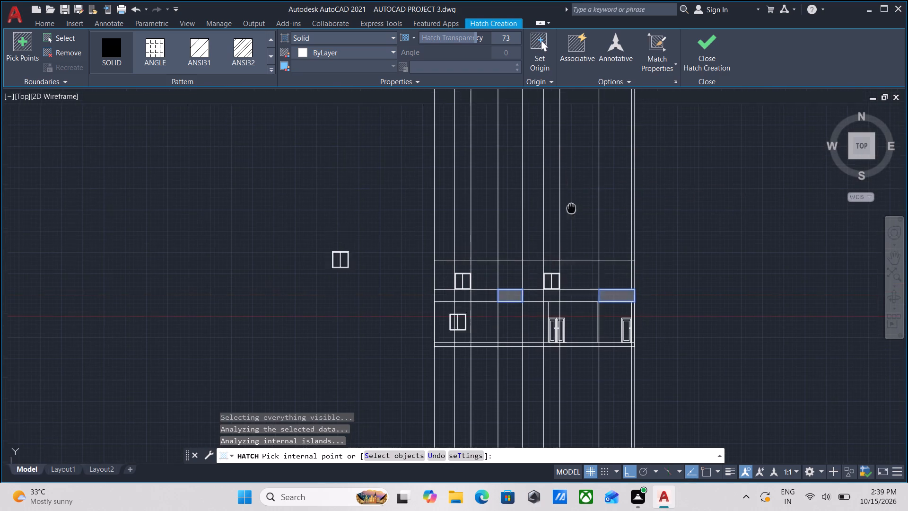
middle_drag(569, 224, 561, 271)
scroll(660, 223, down, 1)
middle_drag(660, 223, 637, 275)
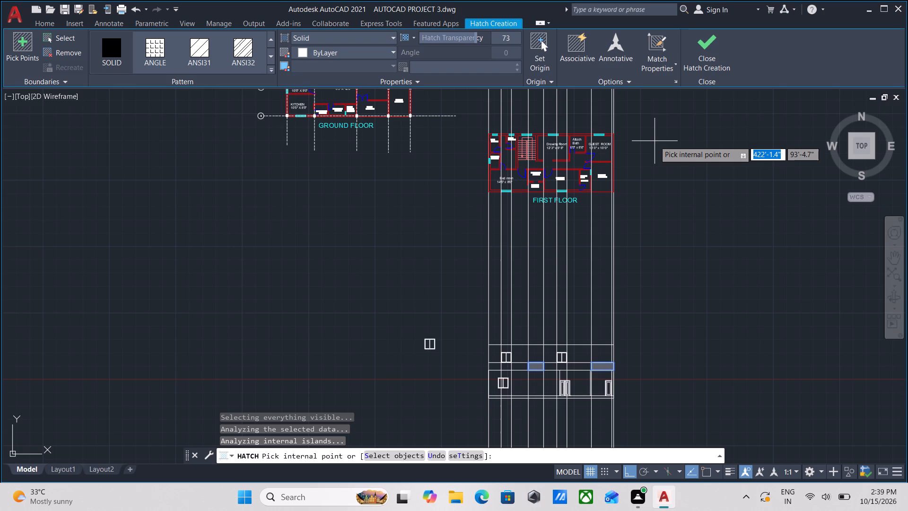
scroll(594, 238, up, 2)
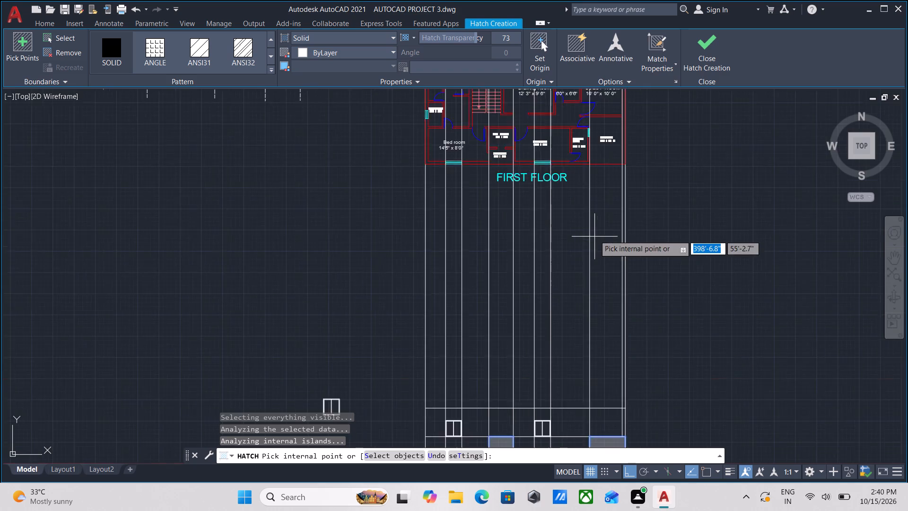
click(707, 55)
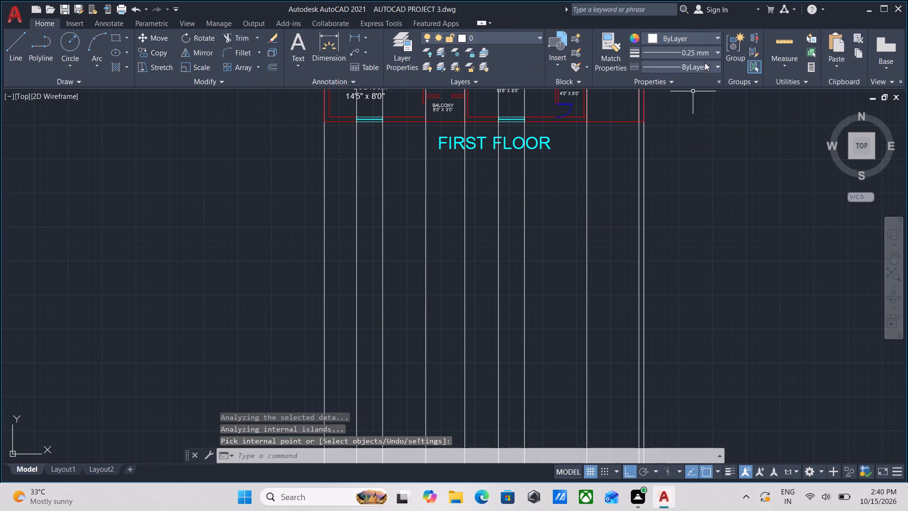
Erase all the full-length vertical construction lines running through the front elevation from the first floor plan.
scroll(701, 252, down, 3)
middle_drag(701, 252, 656, 167)
scroll(650, 260, up, 3)
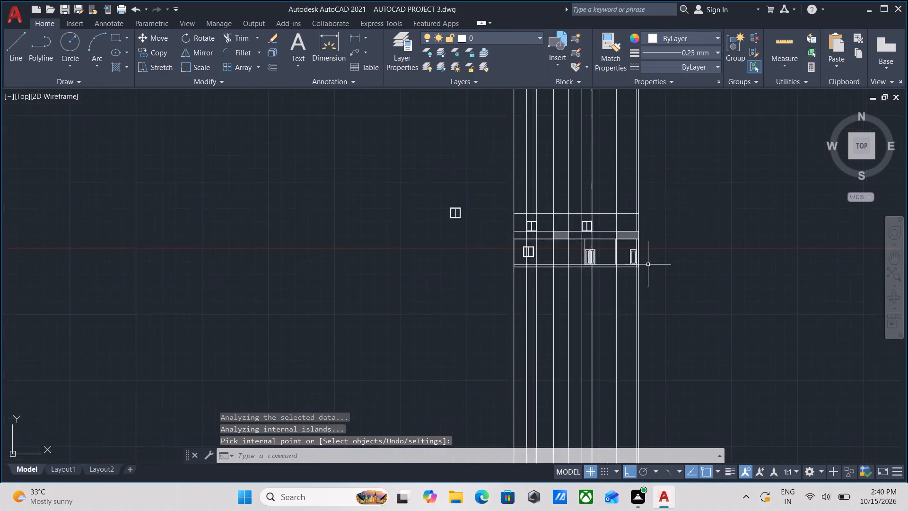
scroll(648, 264, up, 1)
scroll(477, 212, up, 2)
scroll(441, 187, down, 2)
middle_drag(441, 187, 460, 154)
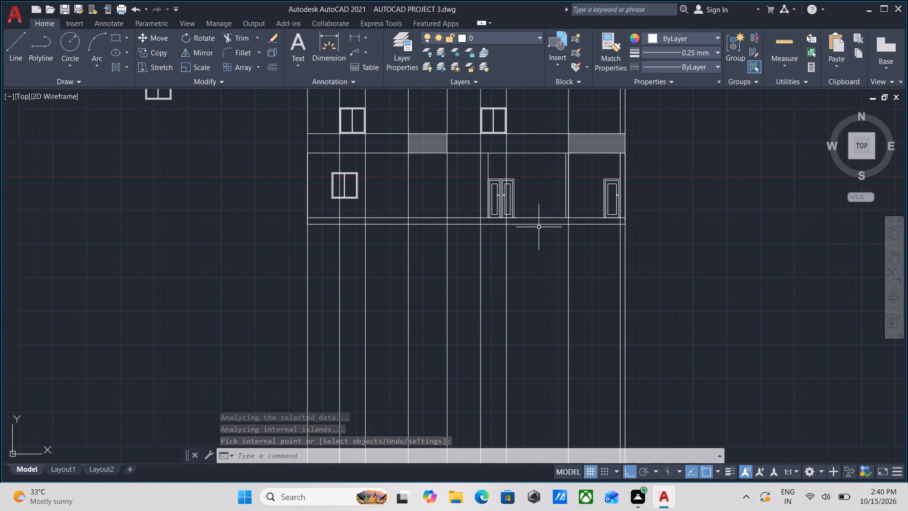
click(698, 345)
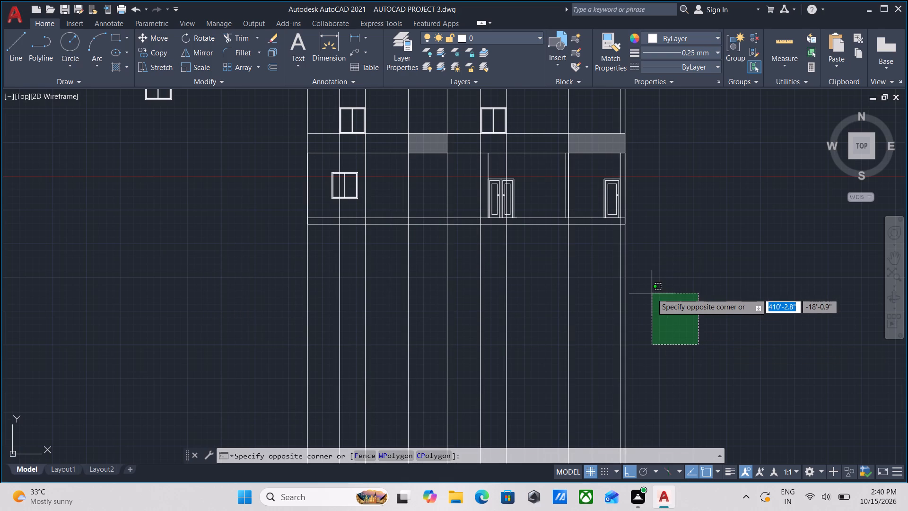
click(159, 303)
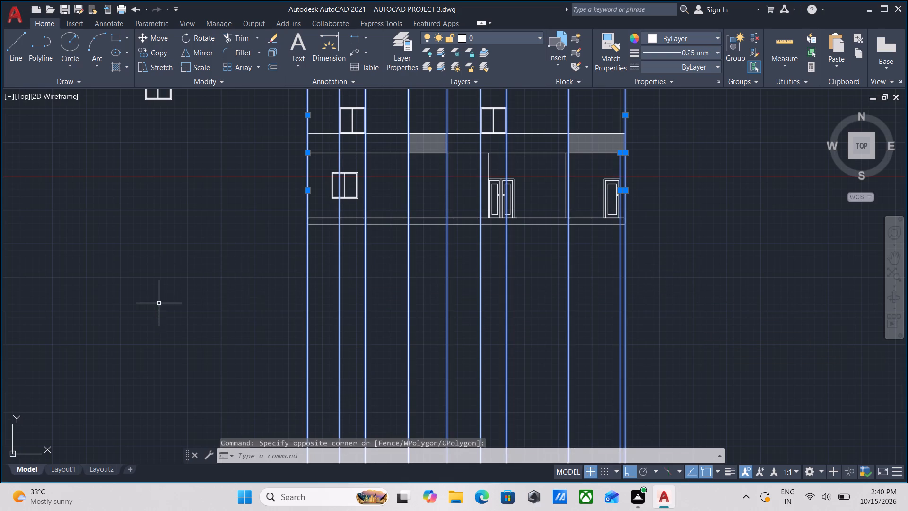
right_click(159, 303)
click(212, 103)
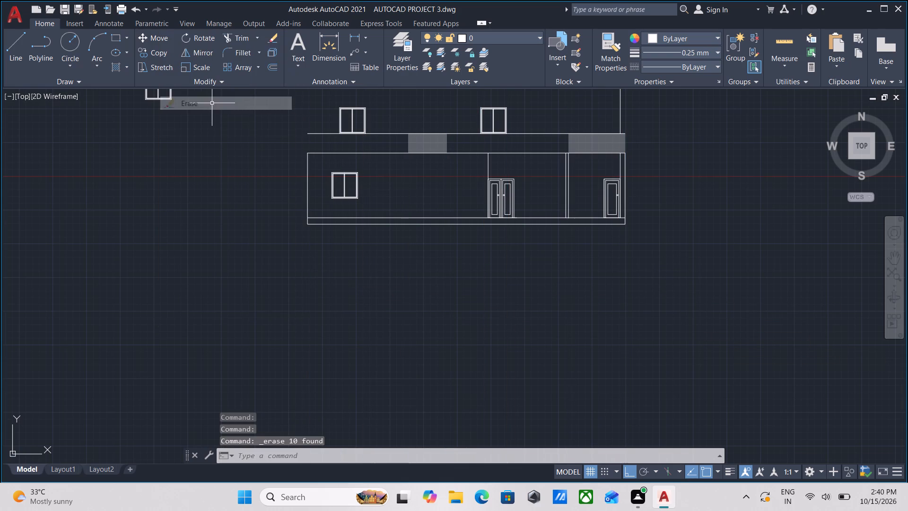
Erase the remaining vertical construction line above the hatched parapet near the elevation's outer balcony edge.
middle_drag(403, 178, 415, 321)
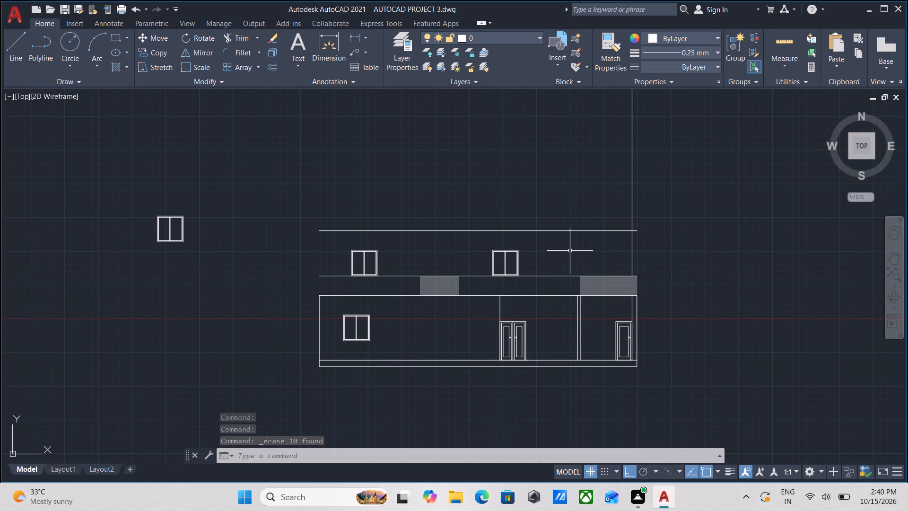
scroll(649, 246, up, 2)
click(642, 251)
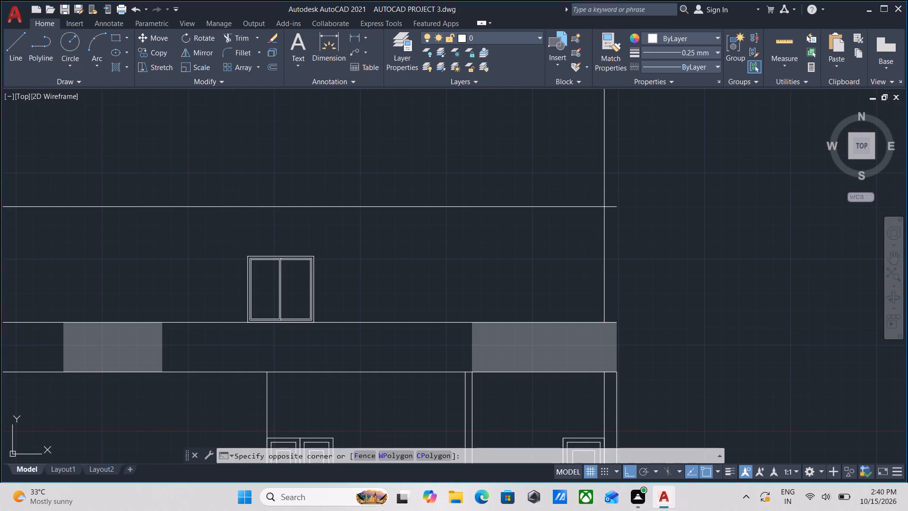
click(577, 244)
right_click(577, 244)
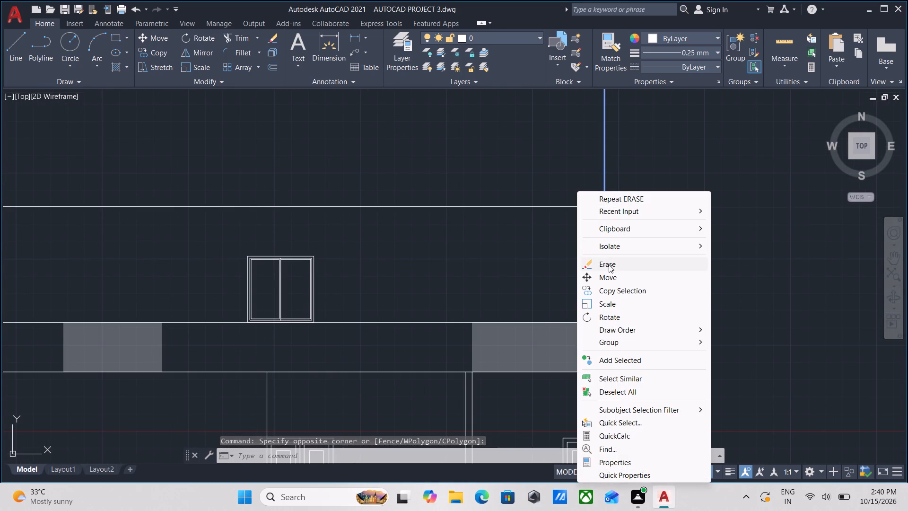
click(609, 264)
Draw a vertical construction line from the attached bath and balcony wall corner on the first floor plan through the front elevation.
scroll(451, 264, down, 2)
middle_drag(433, 264, 505, 287)
middle_drag(397, 296, 412, 294)
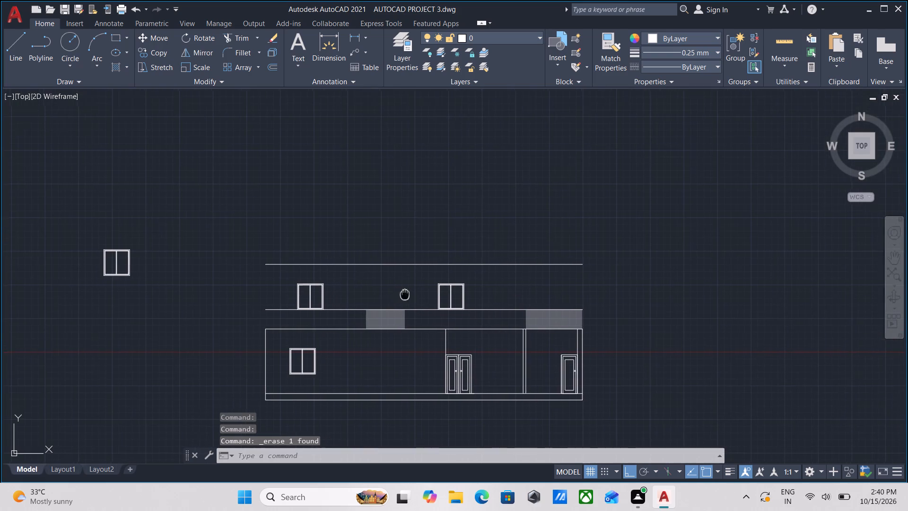
middle_drag(412, 294, 425, 297)
scroll(491, 288, down, 1)
middle_drag(491, 288, 491, 329)
scroll(493, 327, down, 2)
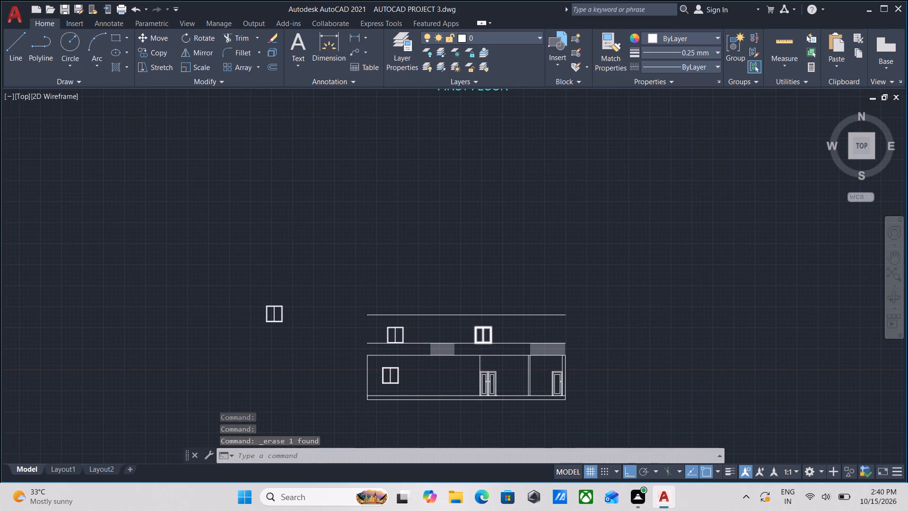
scroll(493, 327, down, 1)
scroll(494, 300, up, 3)
scroll(485, 244, down, 1)
middle_drag(485, 244, 485, 256)
scroll(491, 335, up, 1)
middle_drag(495, 297, 497, 323)
middle_drag(505, 264, 506, 285)
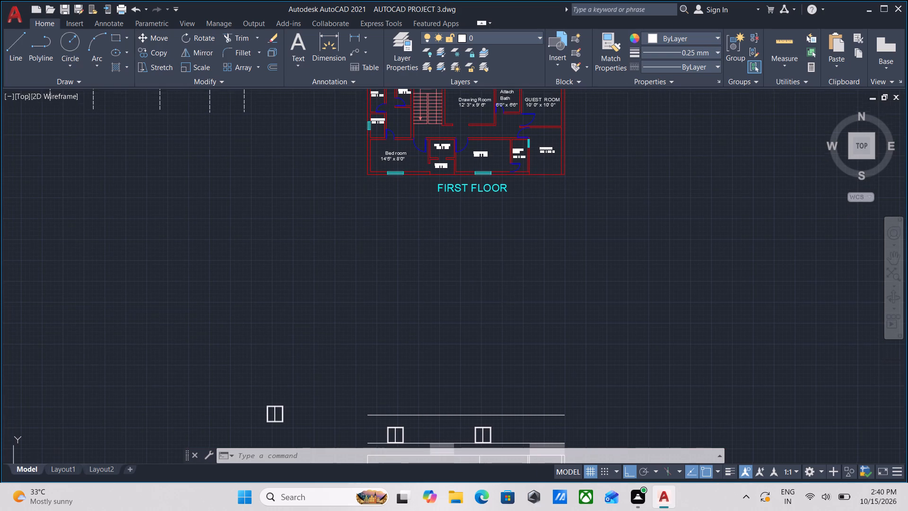
text(xl)
key(Return)
scroll(530, 155, up, 2)
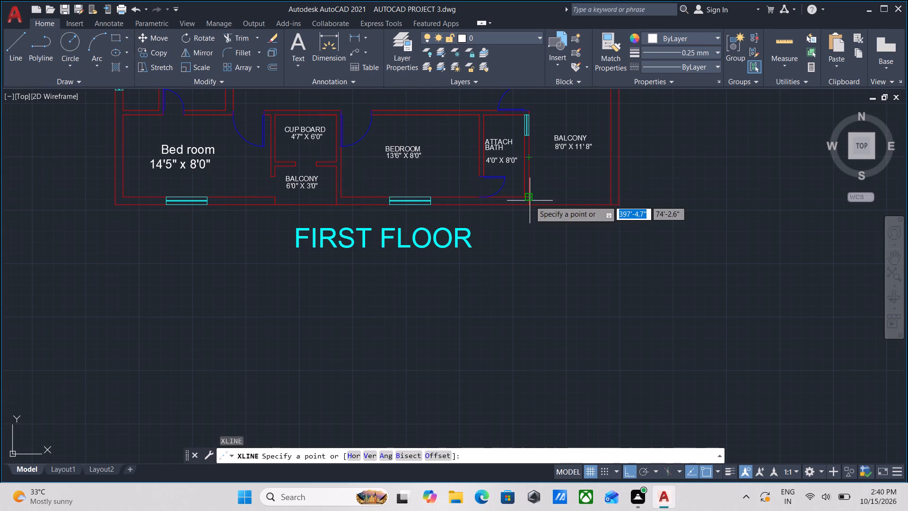
click(530, 201)
middle_drag(528, 306, 524, 157)
scroll(529, 246, down, 2)
middle_drag(528, 252, 530, 87)
click(530, 90)
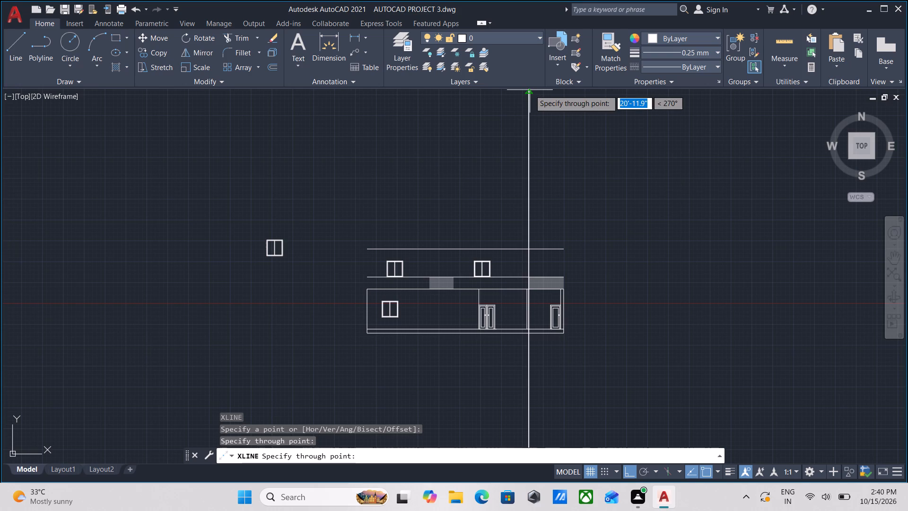
middle_drag(530, 90, 536, 168)
key(Escape)
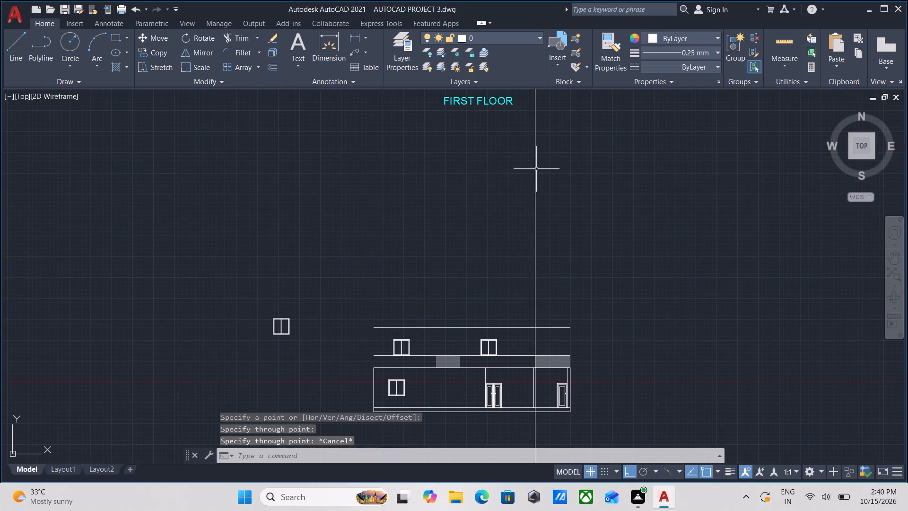
Draw a vertical construction line from the balcony's outer front corner on the first floor plan through the front elevation.
scroll(567, 256, down, 1)
middle_drag(567, 256, 556, 343)
middle_drag(553, 279, 551, 252)
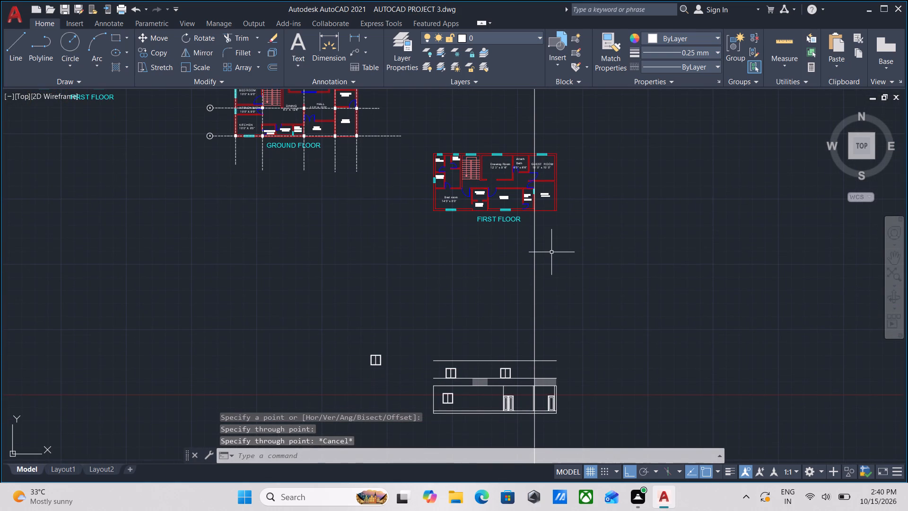
middle_drag(551, 252, 552, 231)
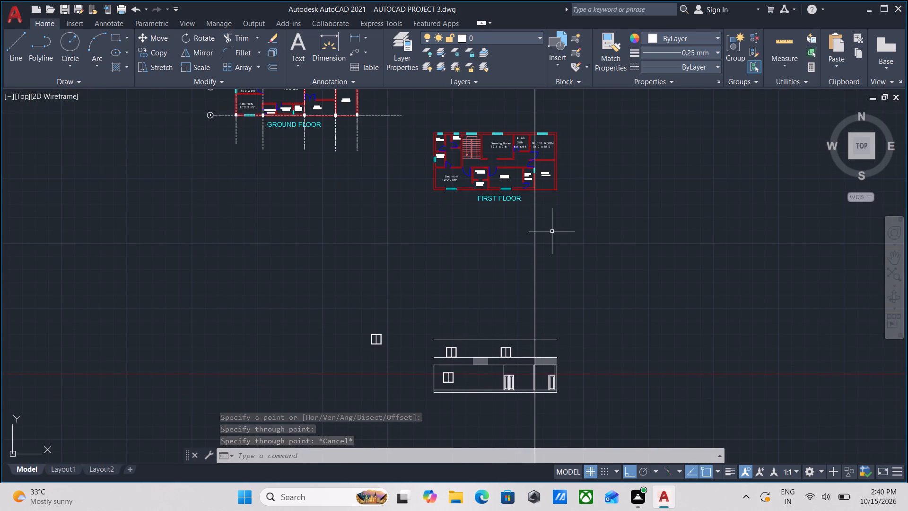
text(xl)
key(Return)
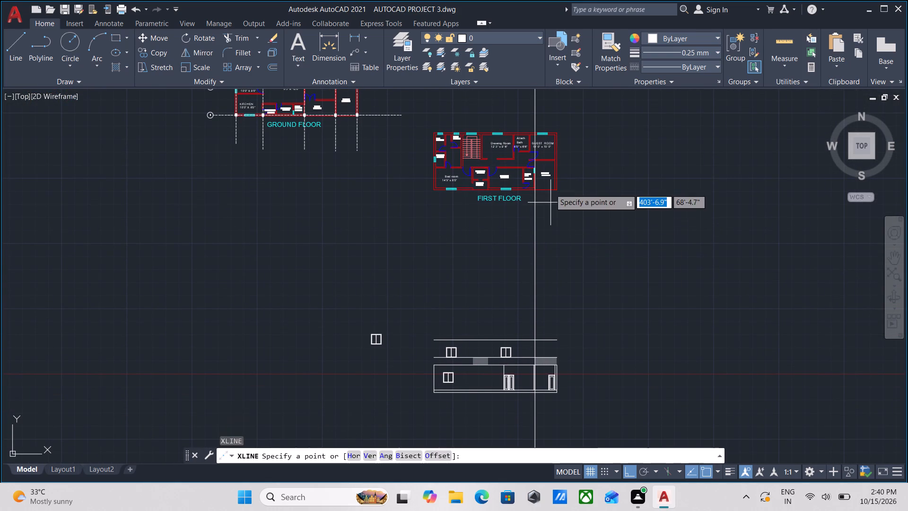
scroll(550, 189, up, 5)
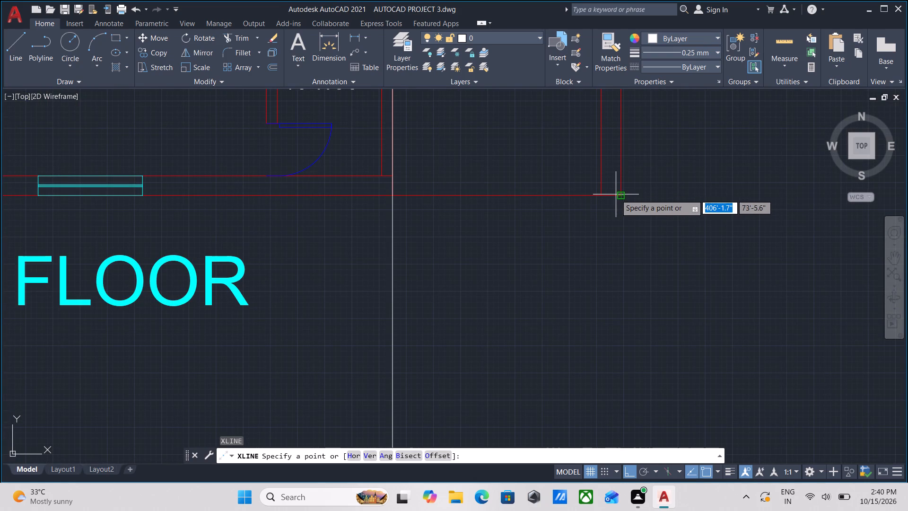
click(616, 194)
middle_drag(618, 264, 619, 147)
scroll(620, 138, down, 4)
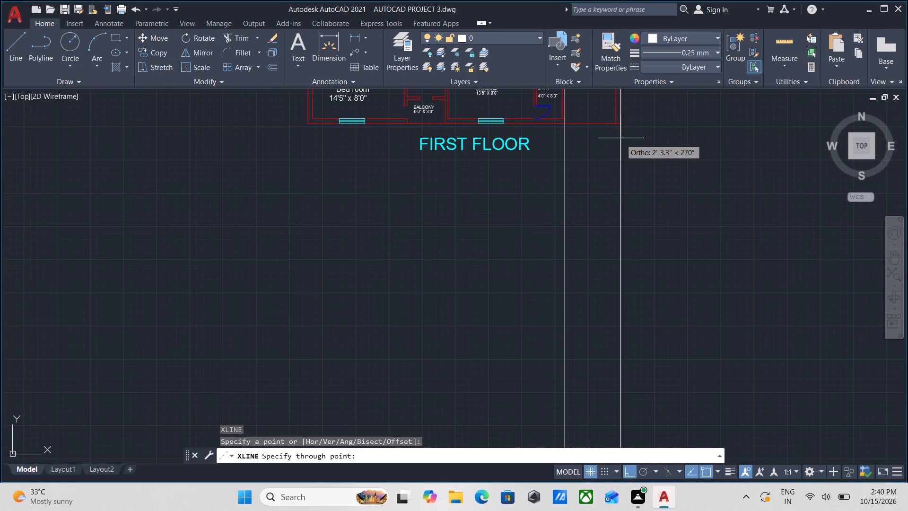
scroll(627, 280, down, 1)
middle_drag(627, 278, 590, 93)
click(600, 188)
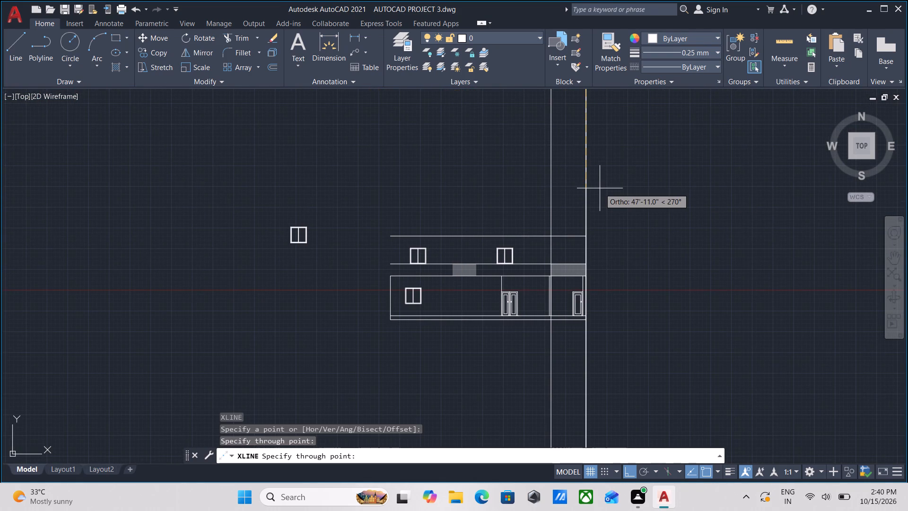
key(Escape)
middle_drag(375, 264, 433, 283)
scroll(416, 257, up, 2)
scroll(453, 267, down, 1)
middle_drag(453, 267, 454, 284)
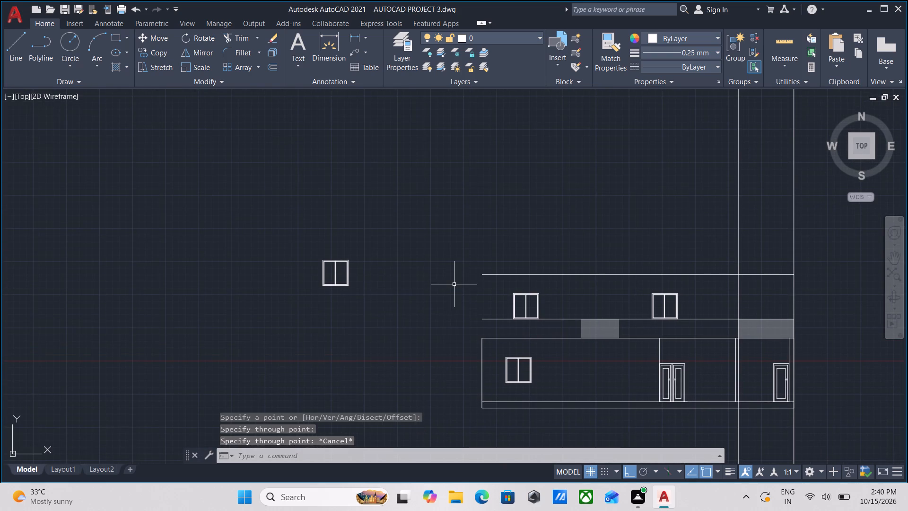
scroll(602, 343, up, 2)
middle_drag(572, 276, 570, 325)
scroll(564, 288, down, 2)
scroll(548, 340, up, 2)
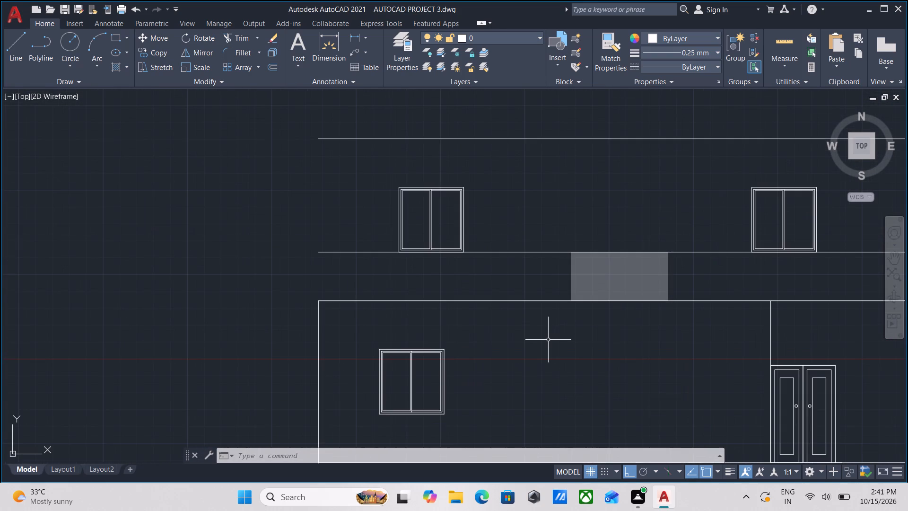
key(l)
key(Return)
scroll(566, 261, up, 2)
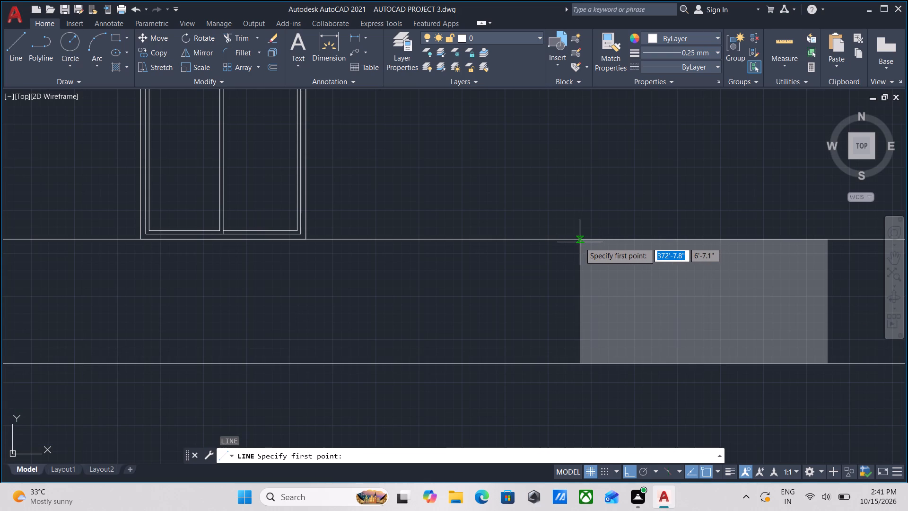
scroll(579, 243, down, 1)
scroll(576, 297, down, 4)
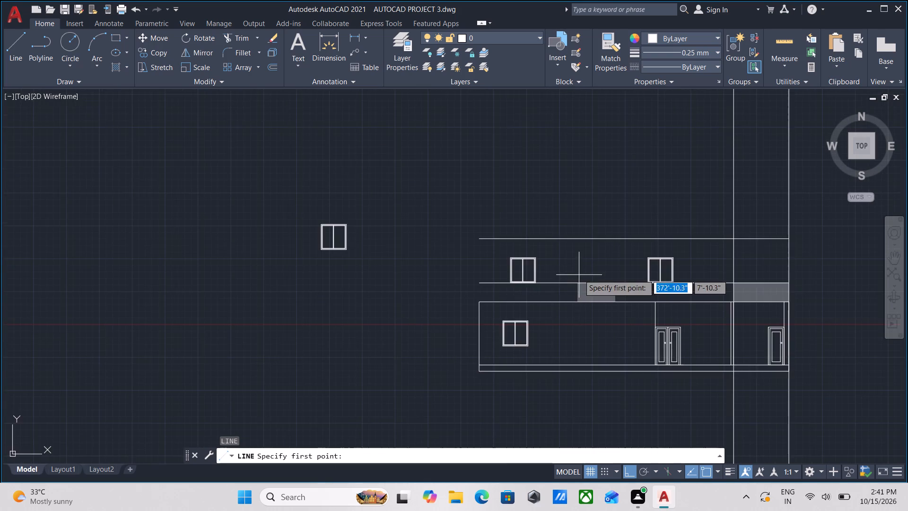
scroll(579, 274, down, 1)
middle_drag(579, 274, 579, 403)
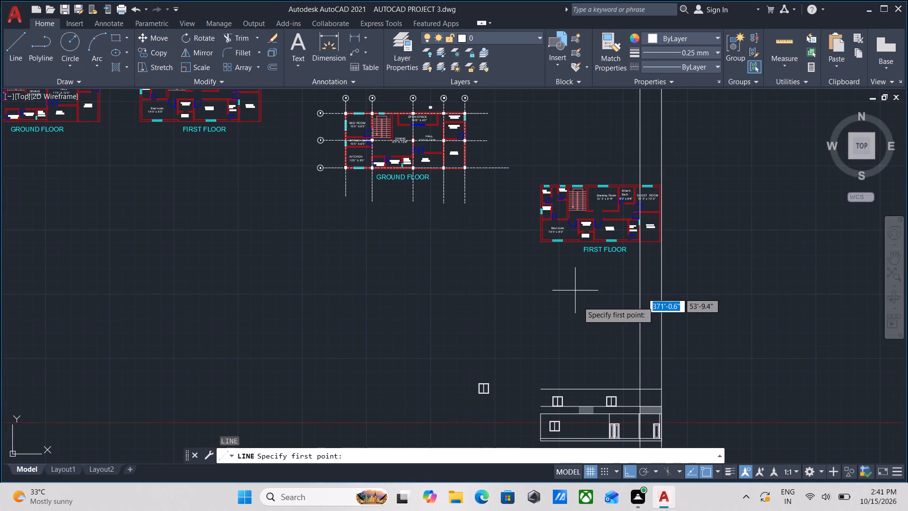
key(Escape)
Trim the two vertical construction lines above the first floor roof line in the front elevation.
scroll(640, 388, up, 2)
middle_drag(691, 414, 680, 387)
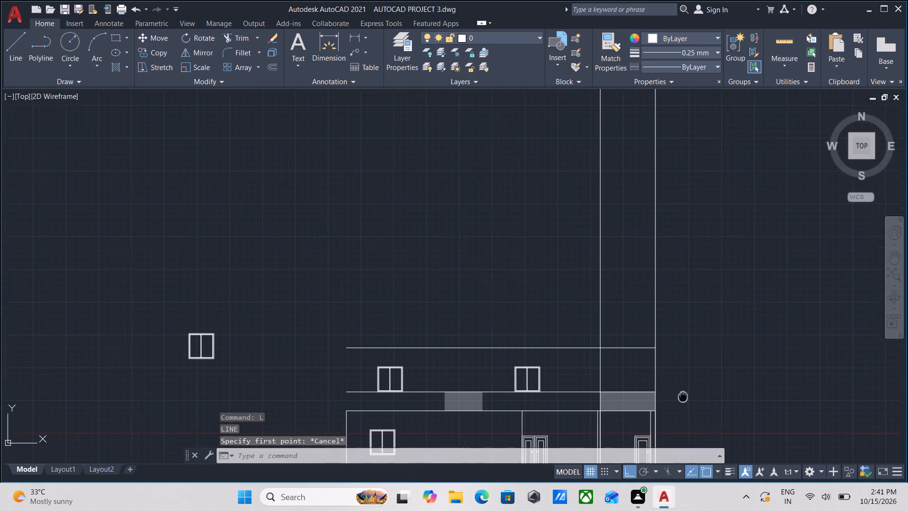
middle_drag(680, 387, 677, 373)
text(tr)
key(Return)
click(666, 282)
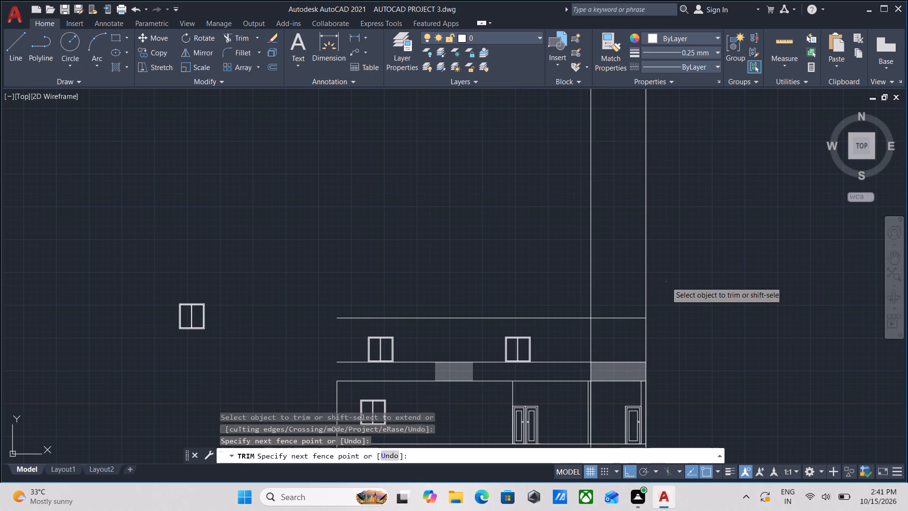
click(515, 285)
middle_drag(515, 285, 572, 283)
middle_drag(488, 289, 512, 302)
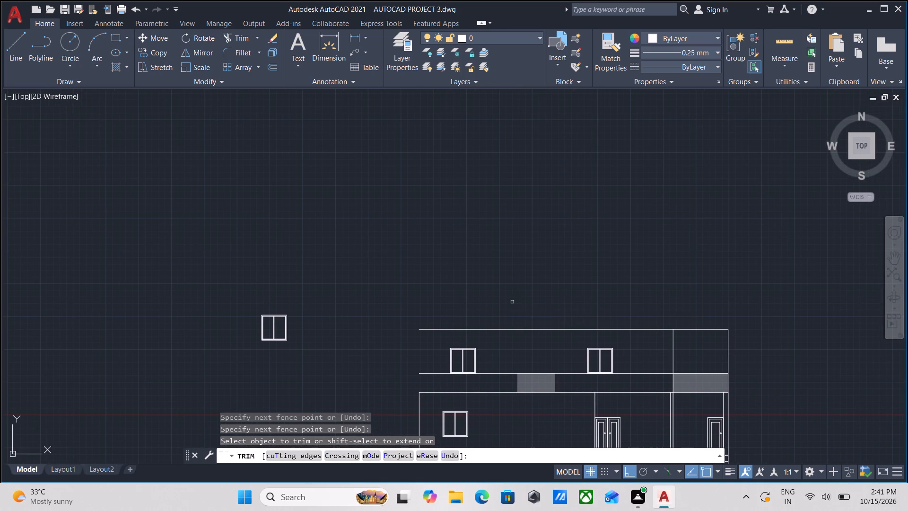
key(Escape)
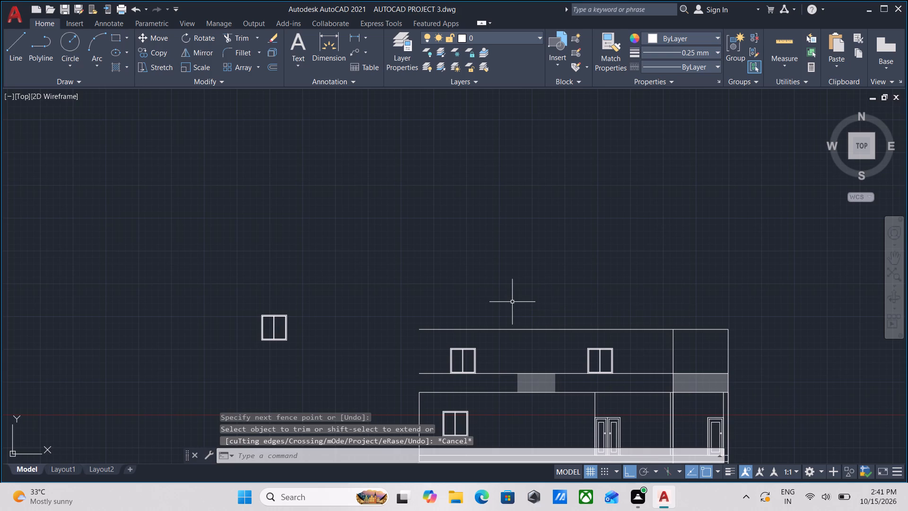
Draw the first floor's left wall edge as a vertical line from the ground floor's upper left corner to the roof line's end.
key(l)
key(Return)
scroll(437, 398, up, 1)
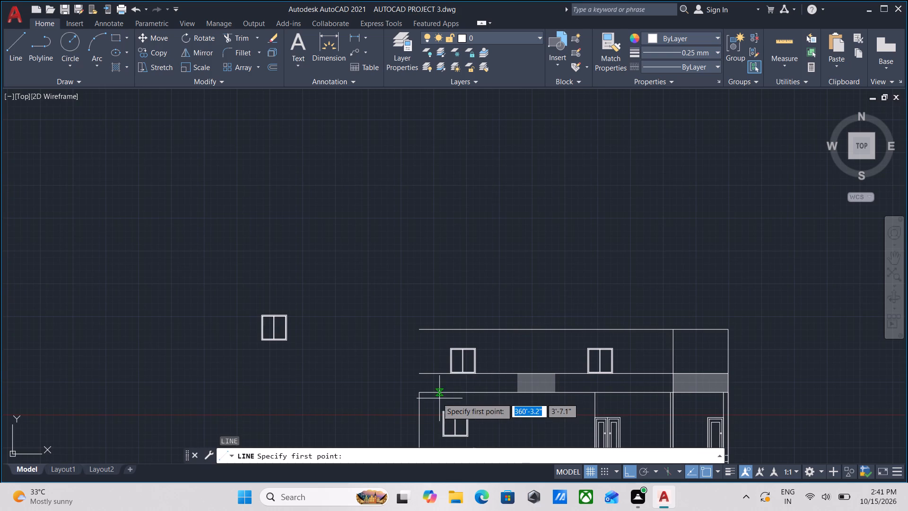
scroll(435, 397, up, 1)
click(395, 388)
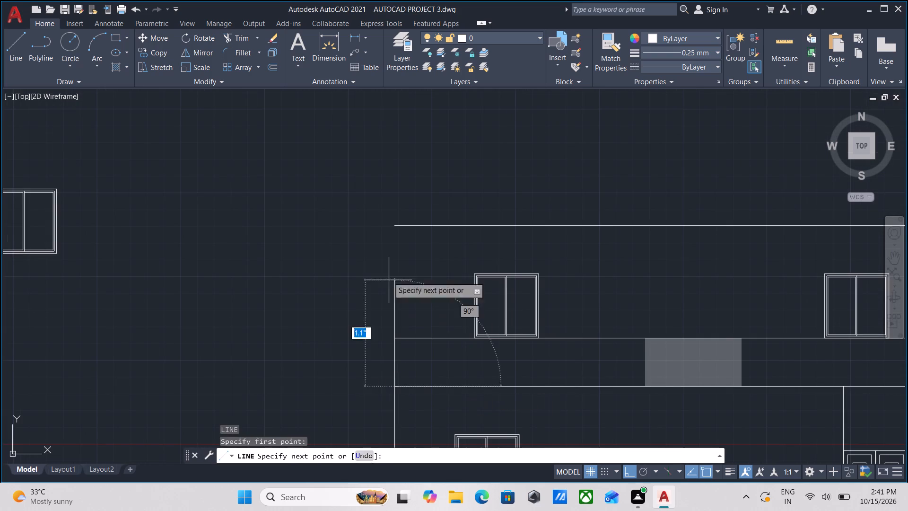
click(397, 225)
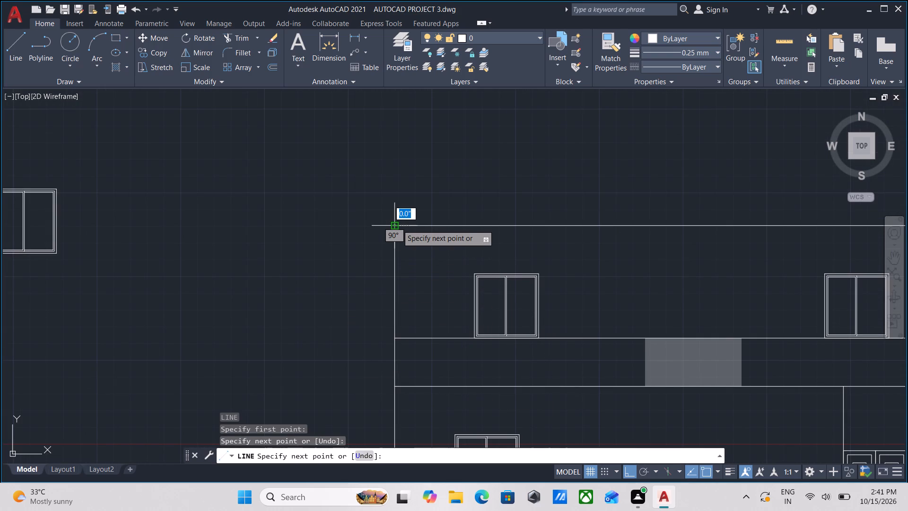
key(Escape)
Stretch the left end of the horizontal parapet-top line to the upper left corner of the small hatched balcony panel.
click(585, 355)
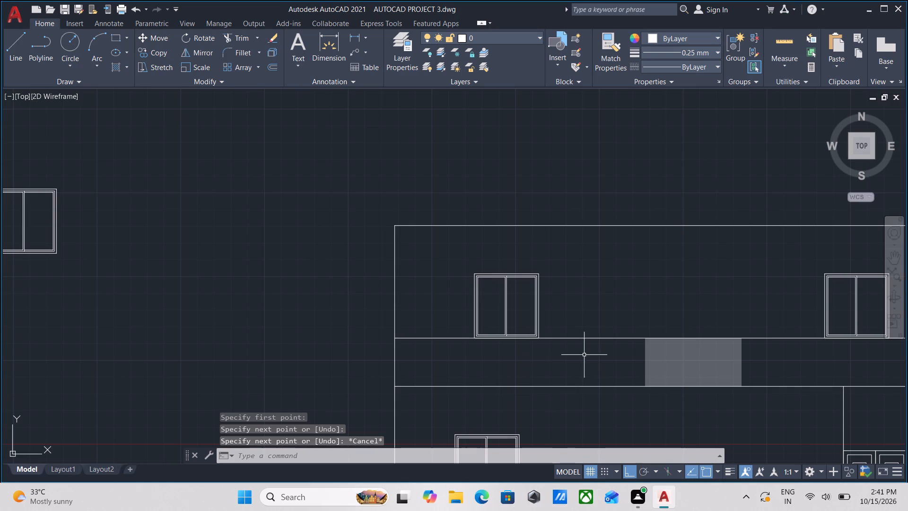
click(576, 304)
key(Escape)
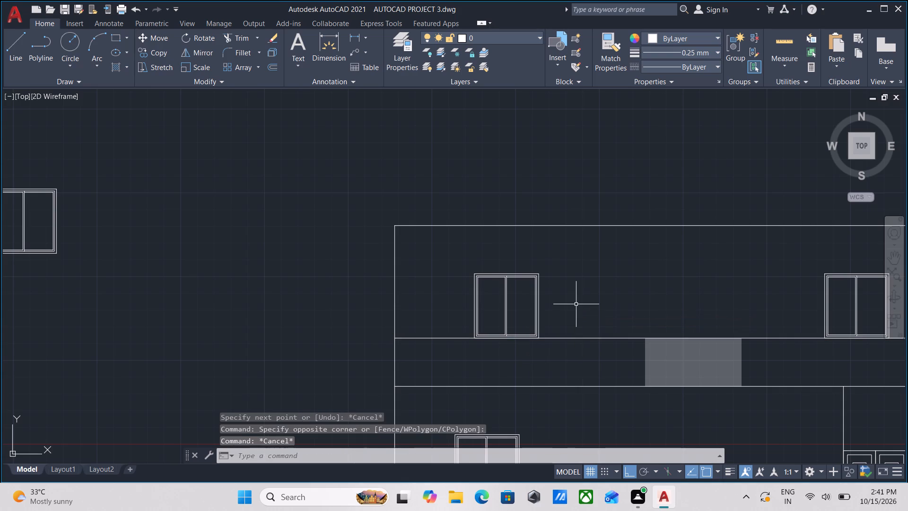
click(407, 352)
click(404, 319)
scroll(403, 344, up, 2)
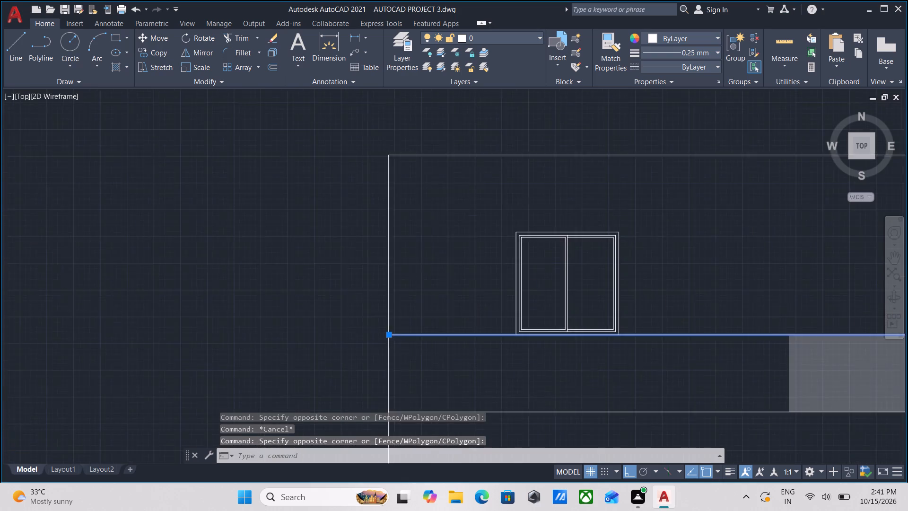
click(383, 329)
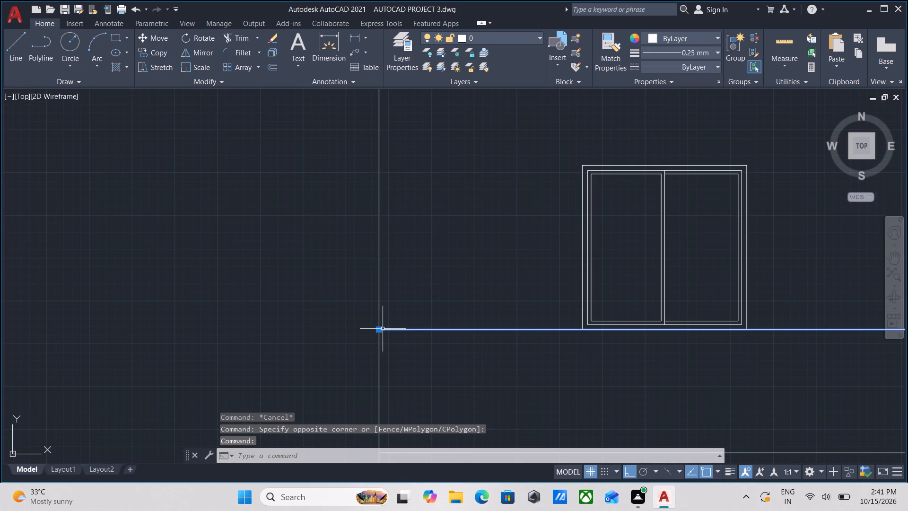
click(381, 330)
middle_drag(613, 347, 386, 345)
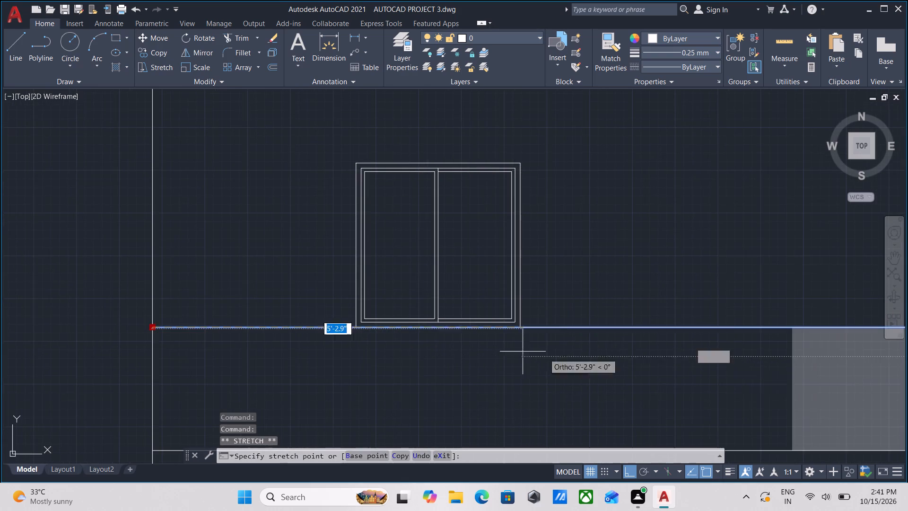
scroll(735, 368, down, 2)
middle_drag(723, 365, 629, 375)
scroll(654, 367, up, 3)
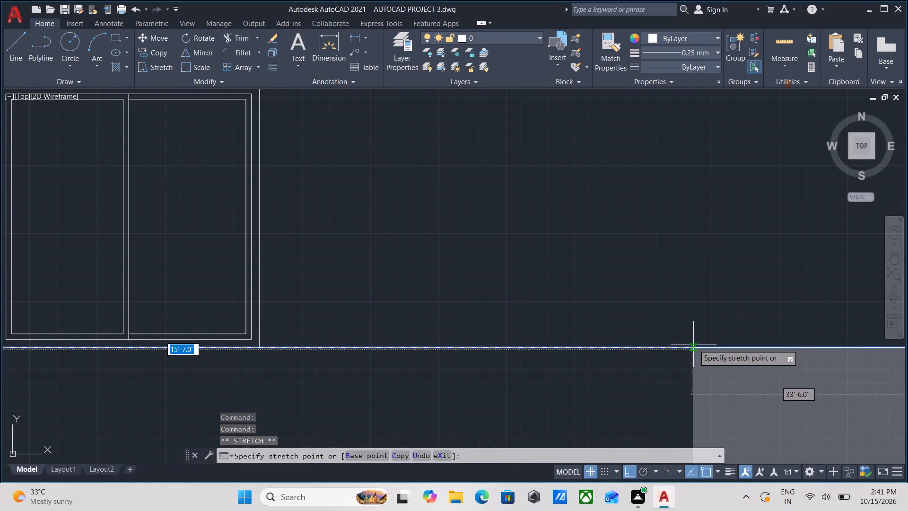
click(692, 347)
scroll(692, 347, down, 3)
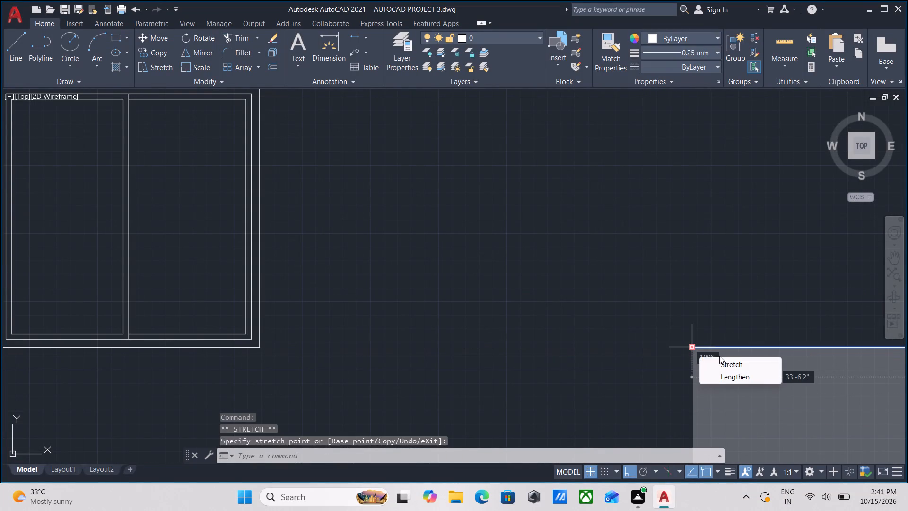
key(Escape)
Draw a 3' vertical line along the left edge of the small hatched balcony panel, from its top to the ground floor roof line.
scroll(727, 357, down, 2)
middle_drag(727, 357, 721, 356)
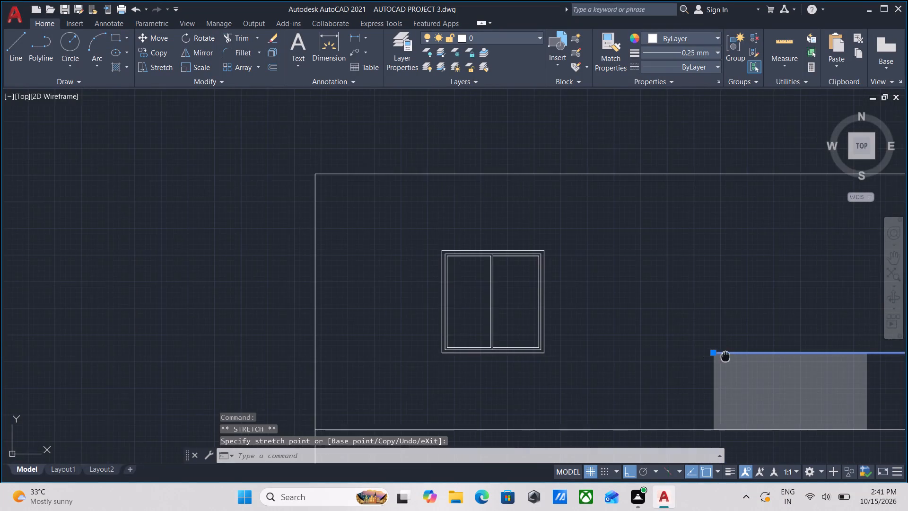
middle_drag(721, 356, 518, 369)
scroll(719, 354, down, 2)
middle_drag(719, 354, 602, 380)
scroll(688, 381, down, 1)
middle_drag(688, 381, 656, 388)
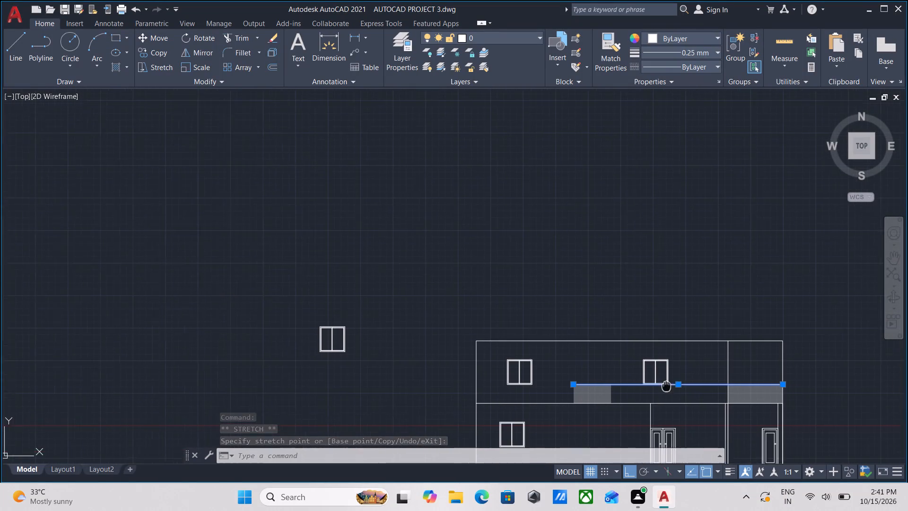
scroll(662, 399, up, 2)
scroll(694, 384, down, 1)
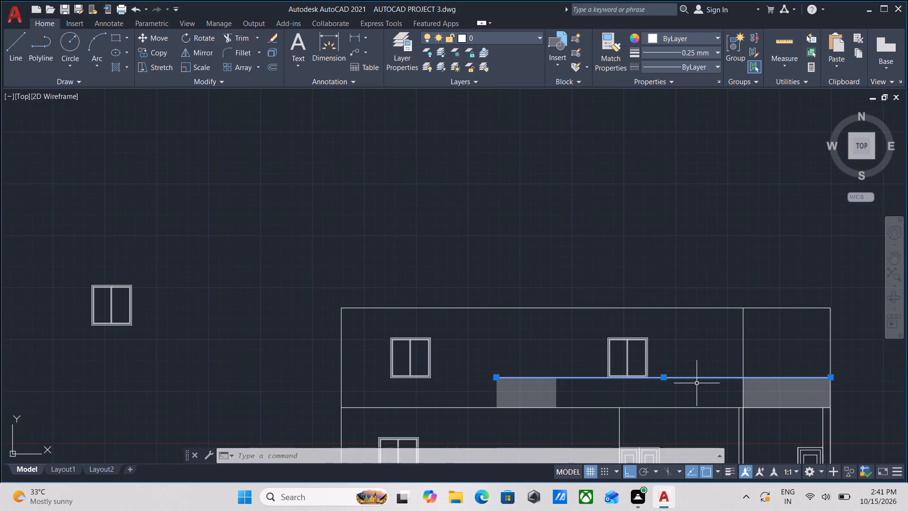
middle_drag(712, 380, 622, 398)
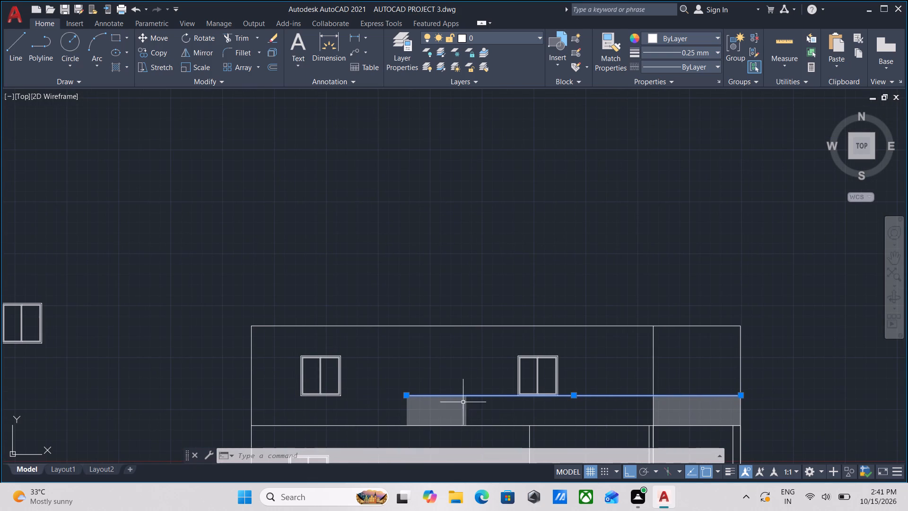
middle_drag(463, 402, 496, 370)
scroll(534, 379, up, 2)
key(Escape)
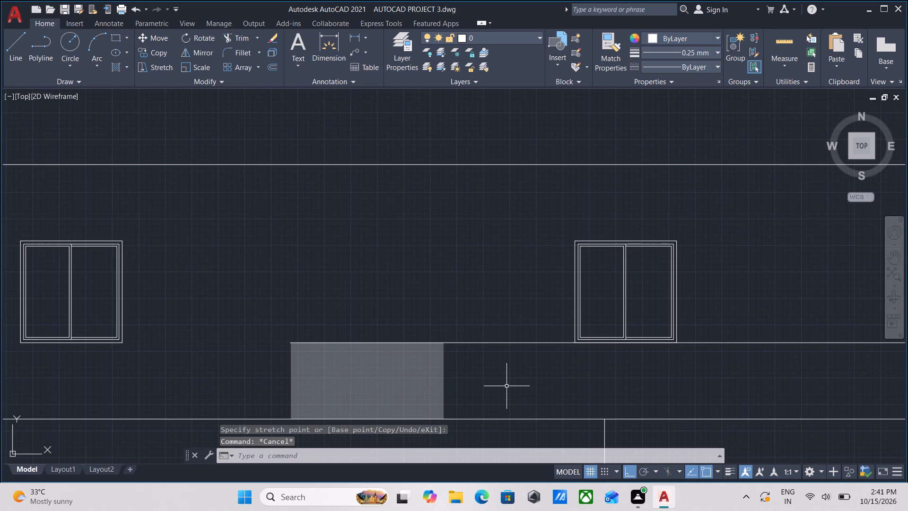
key(l)
key(Return)
scroll(293, 357, up, 2)
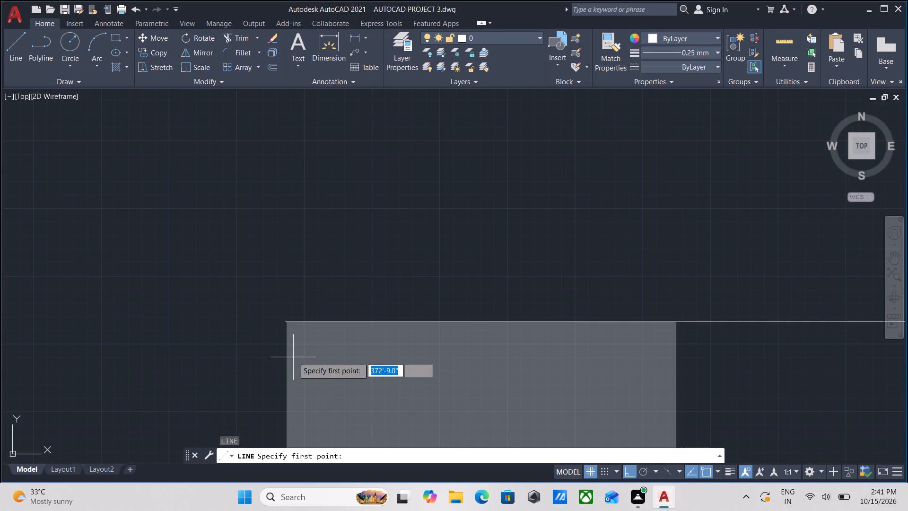
click(282, 322)
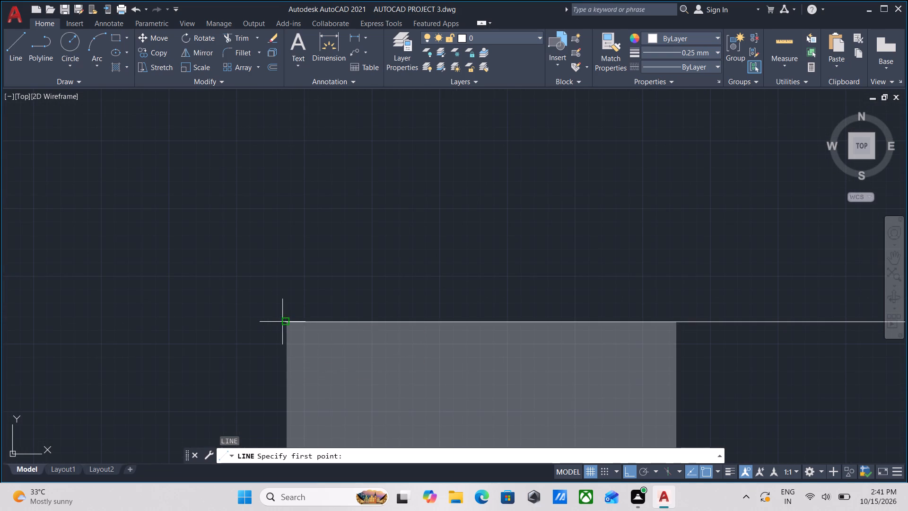
middle_drag(285, 374, 313, 263)
scroll(314, 335, down, 1)
middle_drag(314, 335, 316, 315)
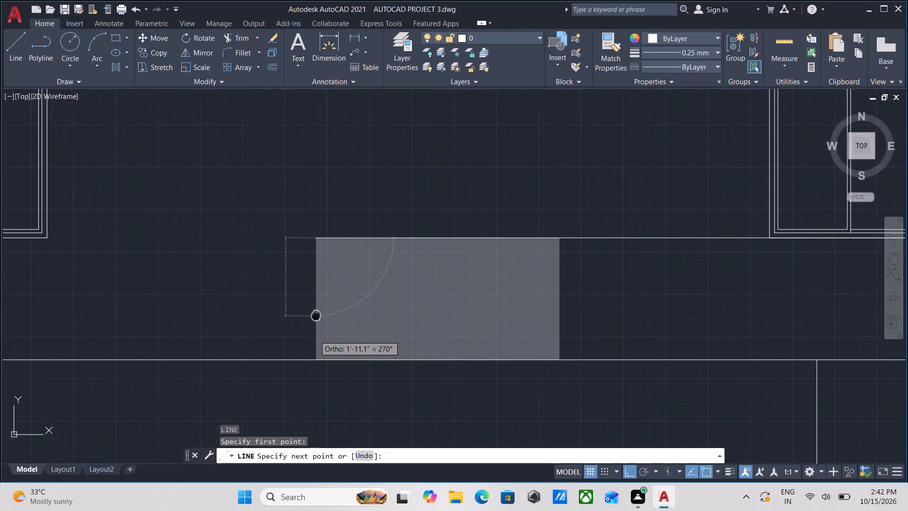
click(314, 361)
key(Escape)
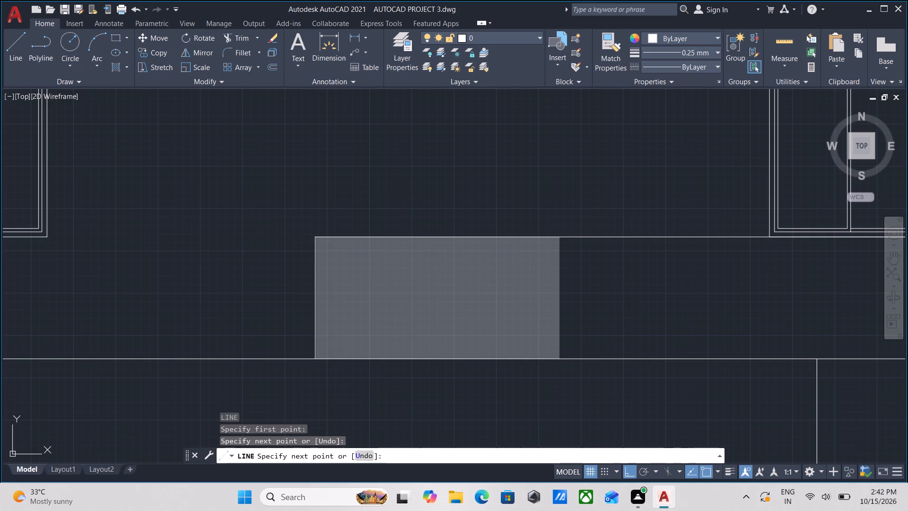
Draw a vertical line along the right edge of the small hatched balcony panel, from the parapet-top line to the ground floor roof line.
scroll(323, 362, down, 2)
middle_drag(446, 319, 471, 336)
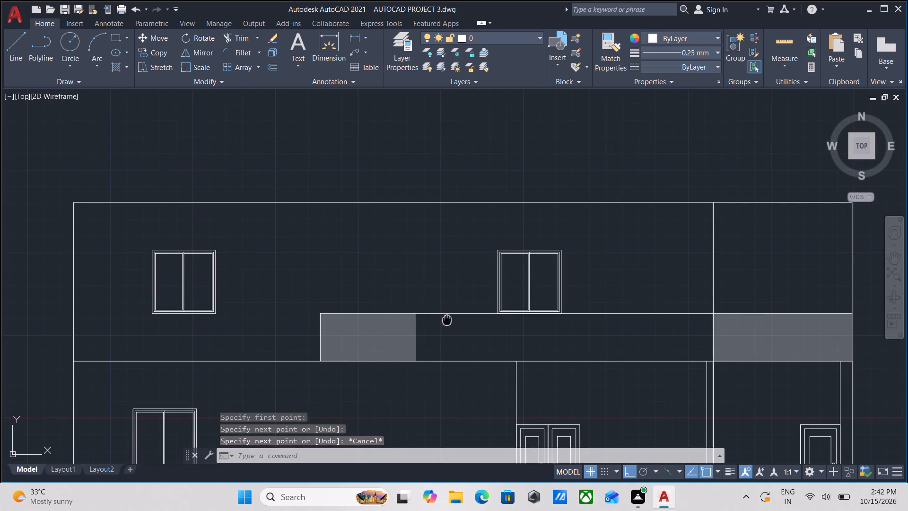
middle_drag(471, 336, 491, 352)
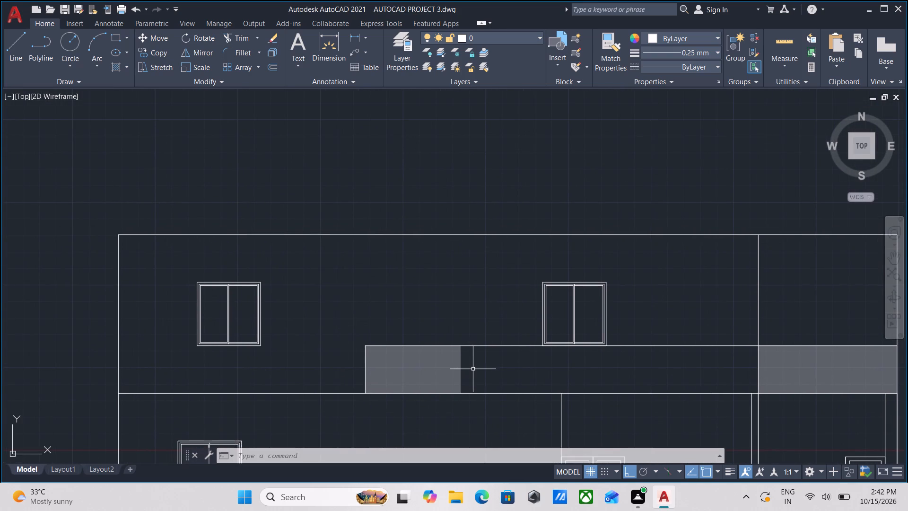
key(l)
key(Return)
scroll(466, 361, up, 2)
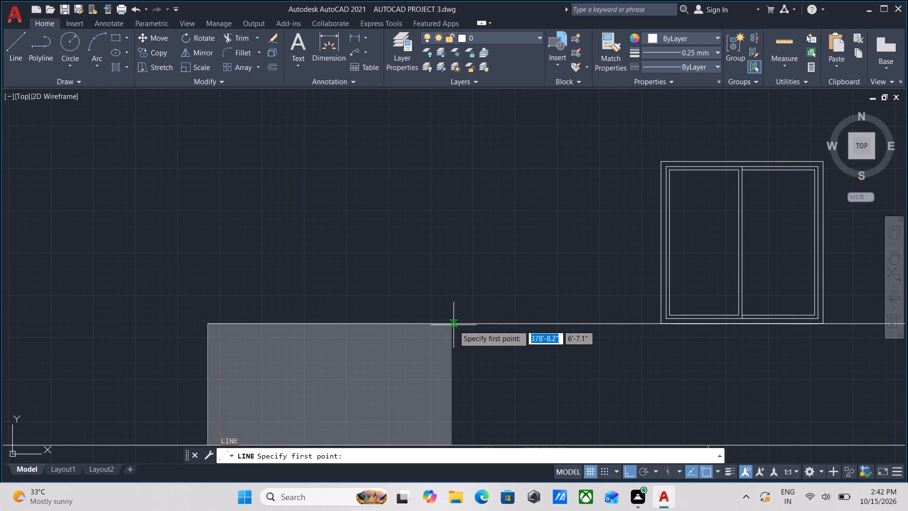
click(452, 325)
middle_drag(455, 390, 452, 371)
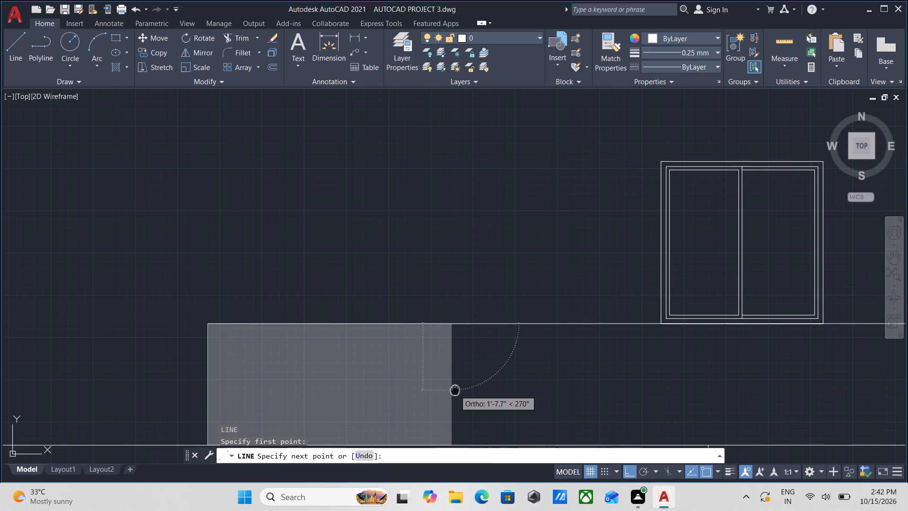
middle_drag(452, 371, 443, 298)
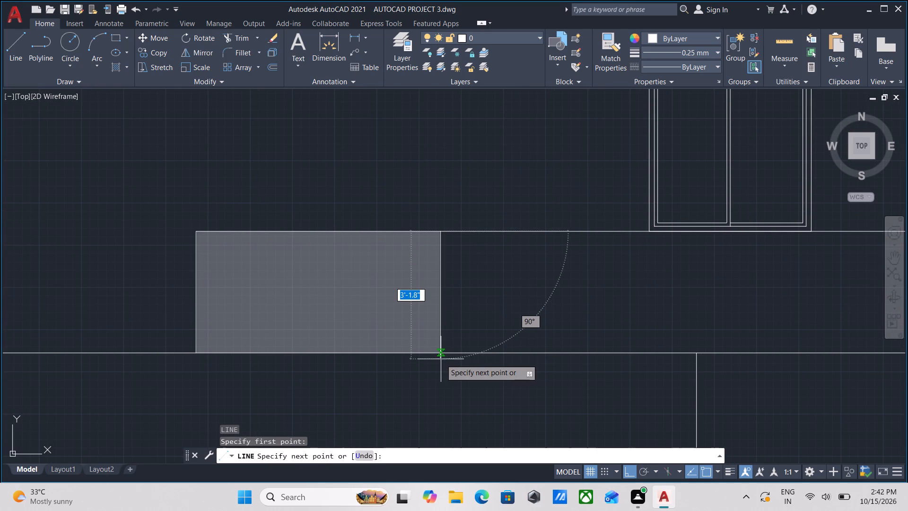
click(441, 357)
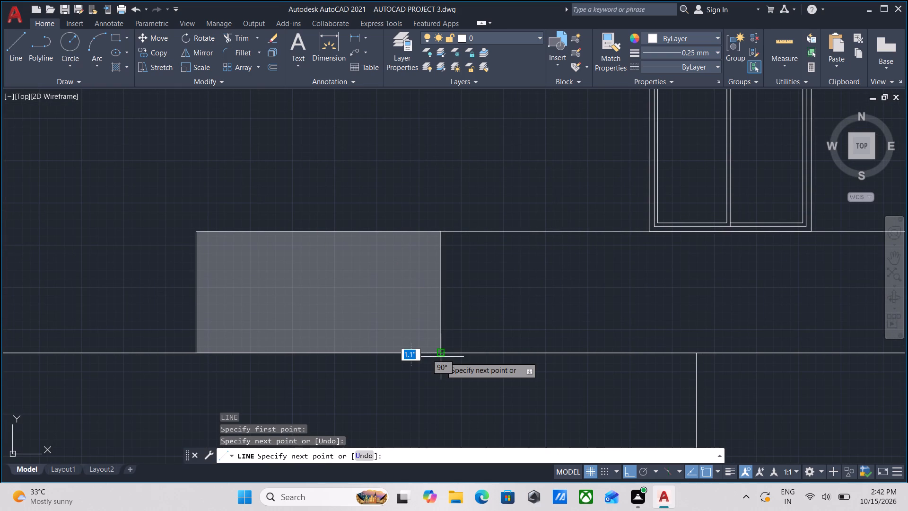
key(Escape)
scroll(488, 309, down, 1)
middle_drag(488, 309, 449, 392)
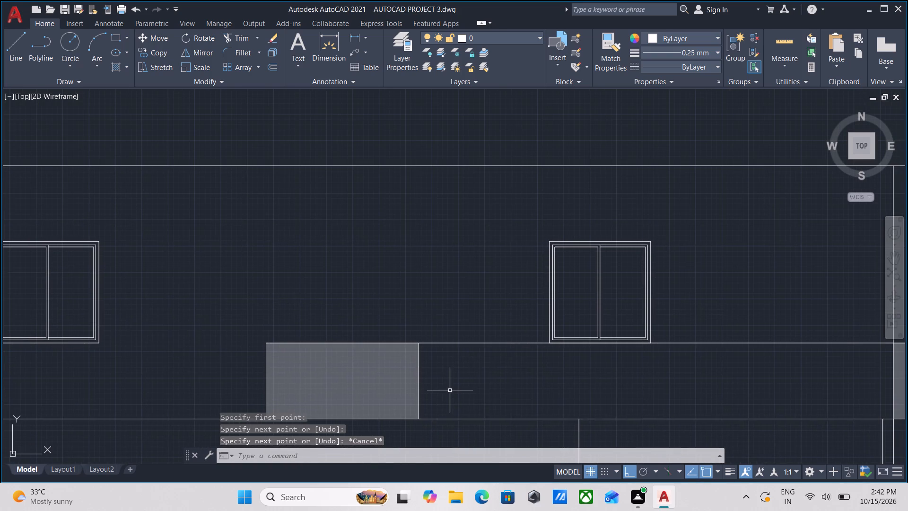
Trim away the horizontal parapet-top line between the small hatched balcony panel and the large hatched balcony panel.
text(tr)
key(Return)
click(450, 386)
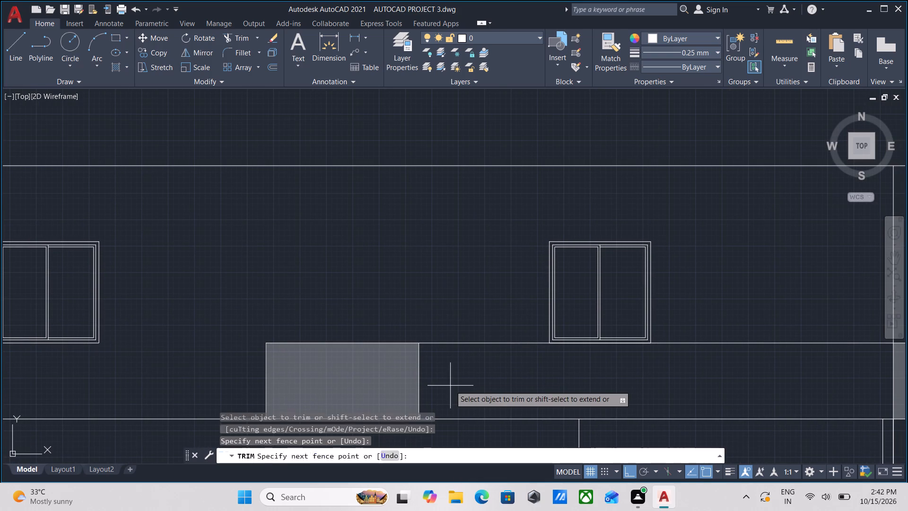
click(454, 303)
scroll(555, 384, down, 1)
middle_drag(555, 384, 445, 375)
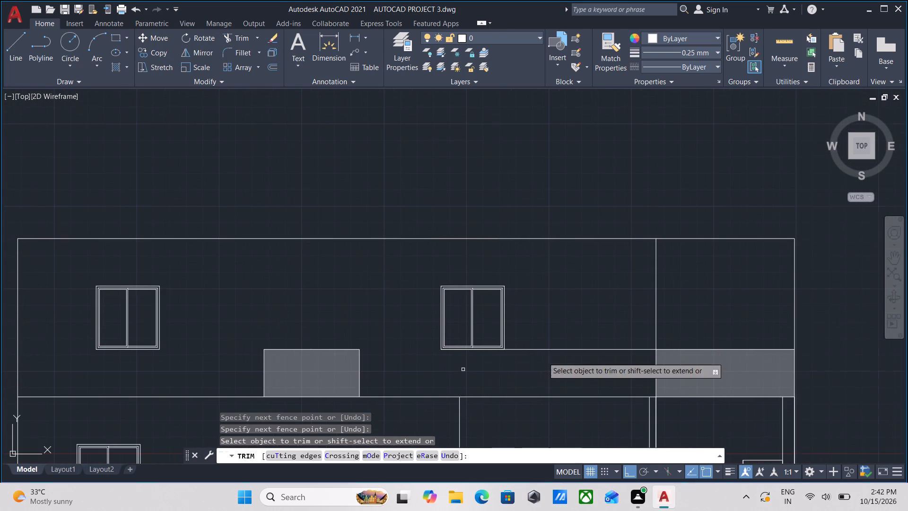
click(582, 355)
click(585, 316)
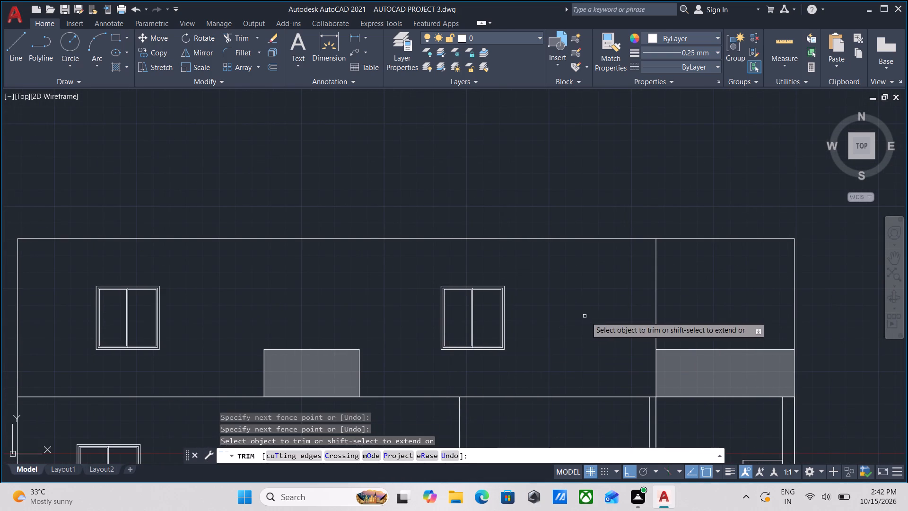
Examine the two-storey front elevation against the first floor plan above it.
scroll(630, 310, down, 3)
middle_drag(620, 315, 609, 367)
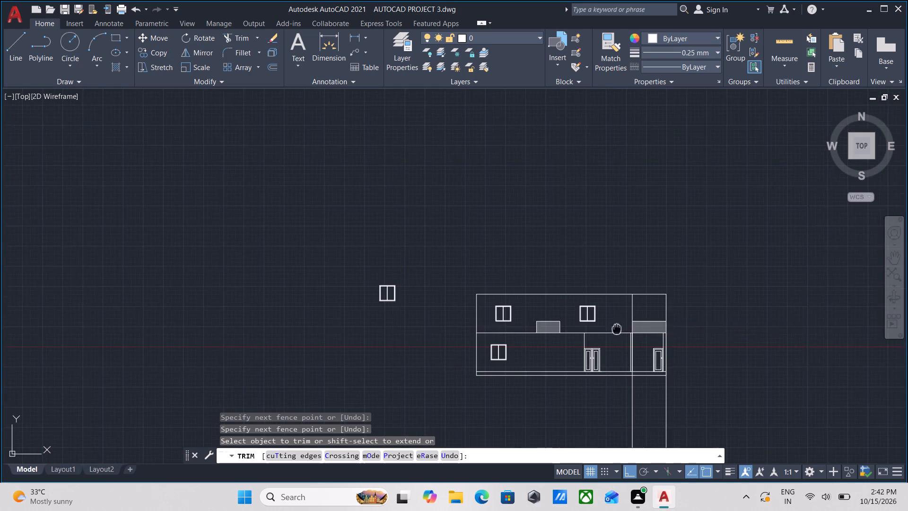
middle_drag(609, 367, 599, 417)
middle_drag(609, 248, 607, 284)
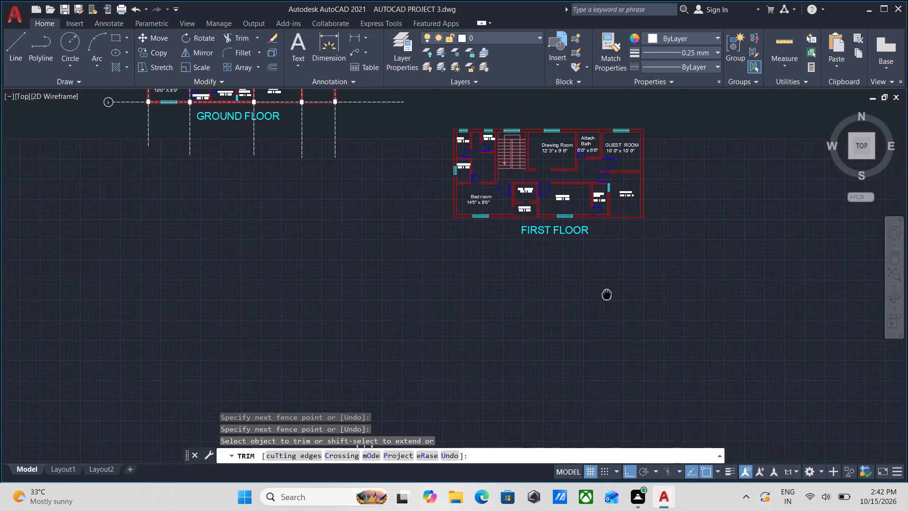
middle_drag(607, 284, 609, 278)
scroll(611, 314, down, 1)
middle_drag(611, 315, 629, 209)
scroll(620, 340, up, 1)
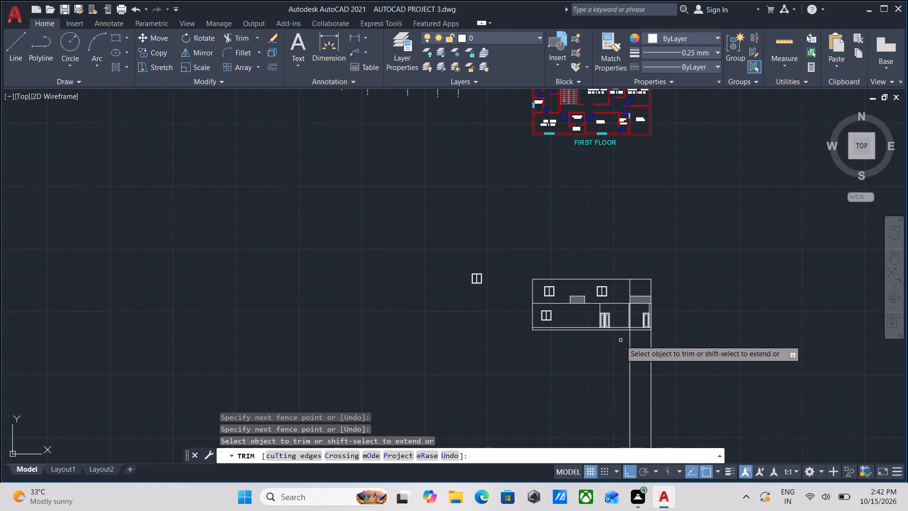
scroll(620, 340, up, 2)
middle_drag(570, 325, 566, 397)
middle_drag(402, 296, 407, 311)
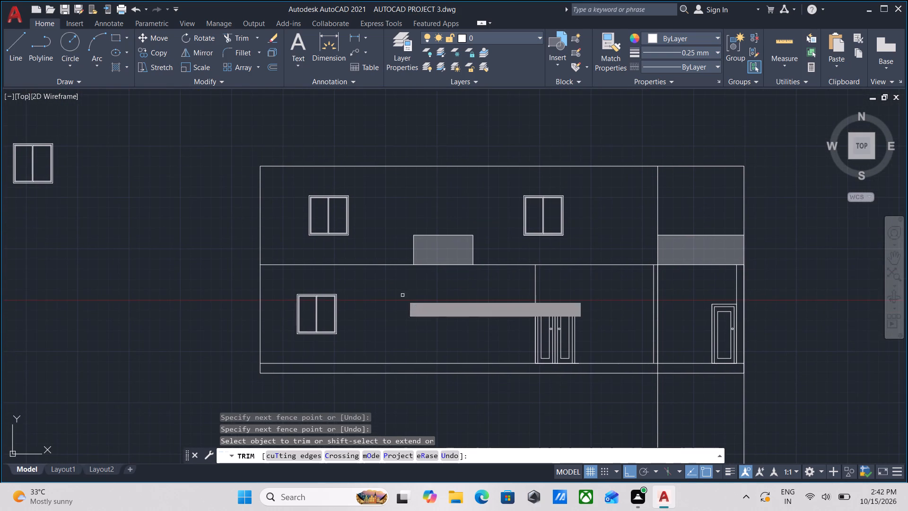
middle_drag(407, 311, 415, 338)
scroll(415, 335, down, 1)
middle_drag(415, 335, 415, 367)
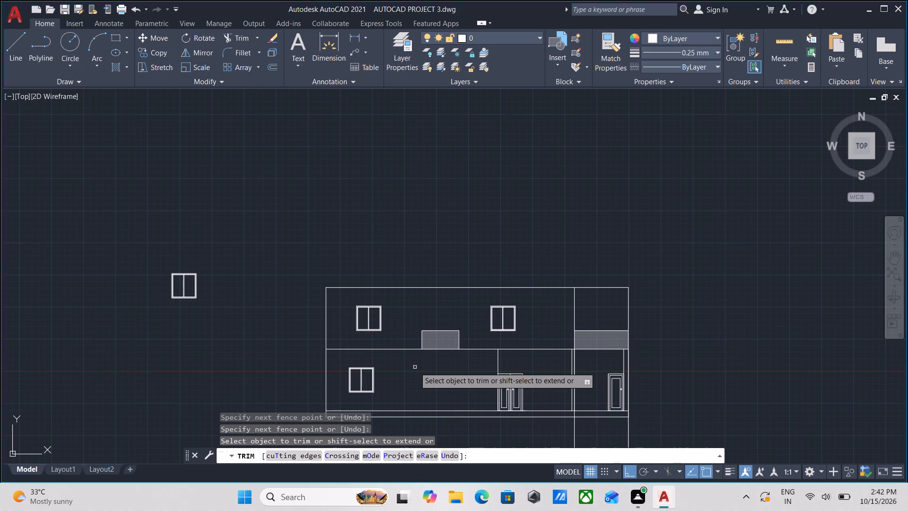
key(Escape)
Draw a vertical line from the upper left corner of the small hatched balcony panel up to the first floor roof line.
scroll(415, 367, up, 1)
middle_drag(417, 368, 420, 404)
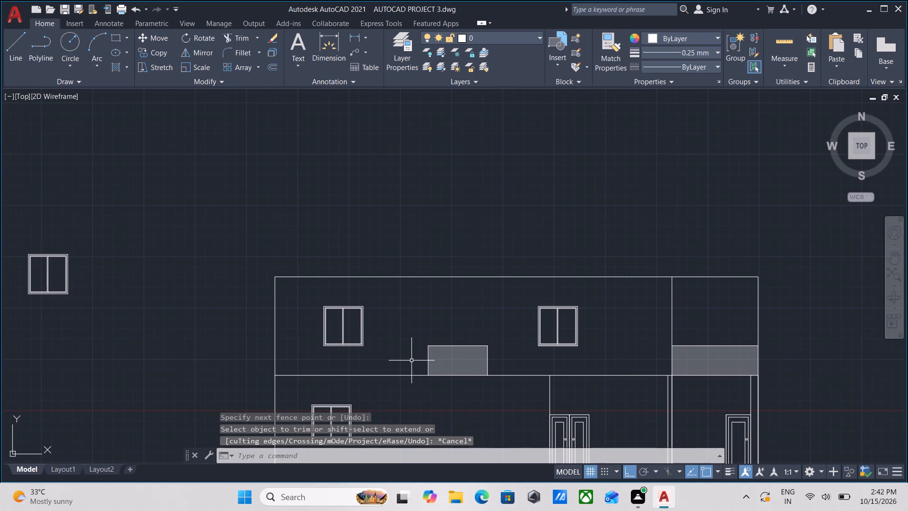
key(l)
key(Return)
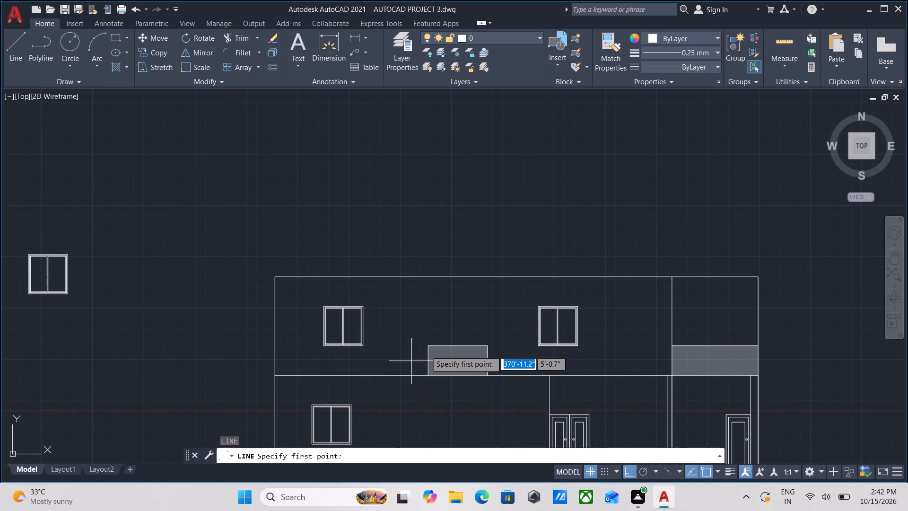
scroll(426, 351, up, 3)
click(432, 334)
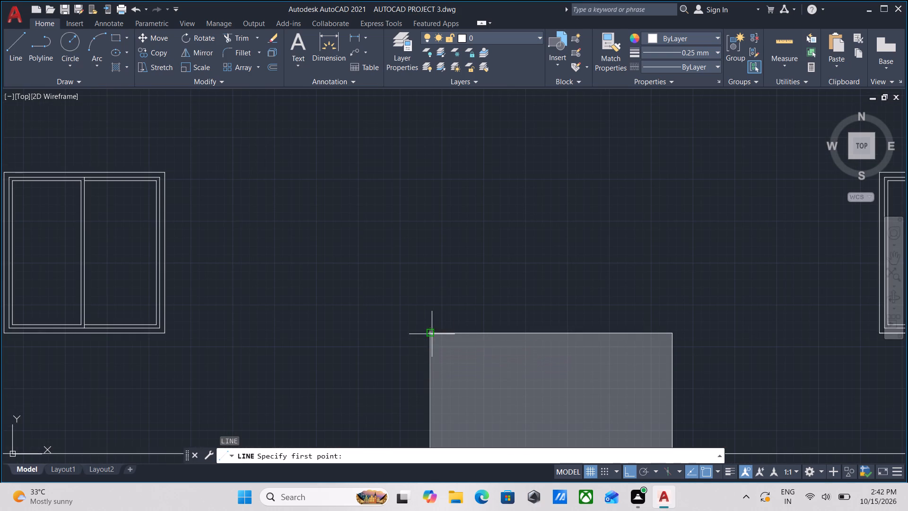
middle_drag(431, 207, 419, 378)
scroll(416, 225, down, 1)
middle_drag(413, 238, 409, 290)
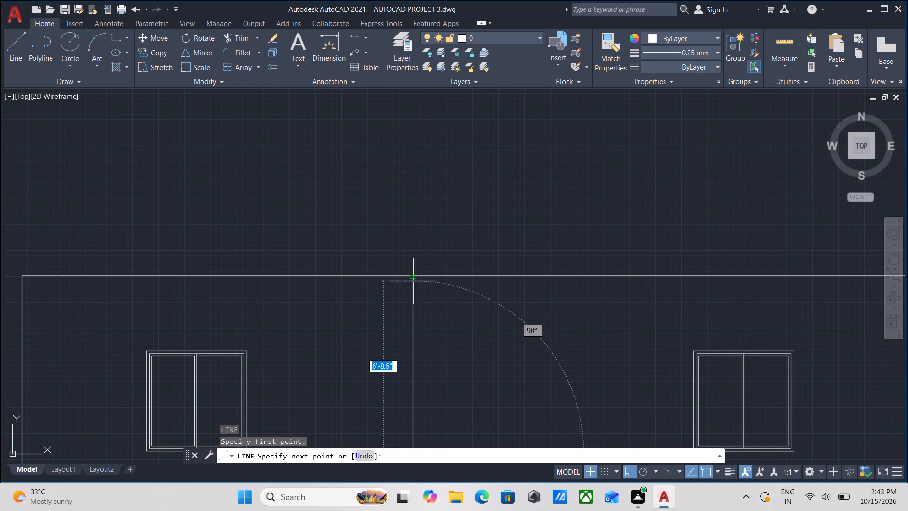
click(411, 275)
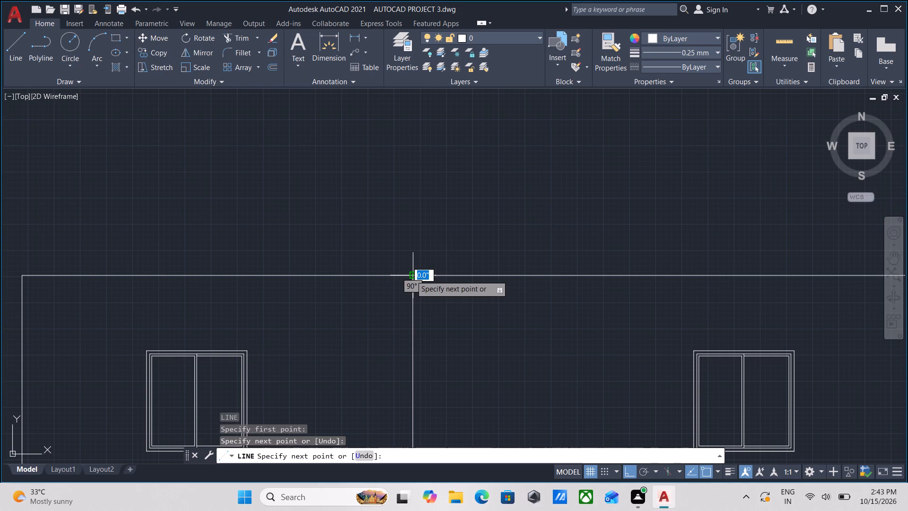
key(Escape)
scroll(420, 255, down, 3)
scroll(445, 312, up, 2)
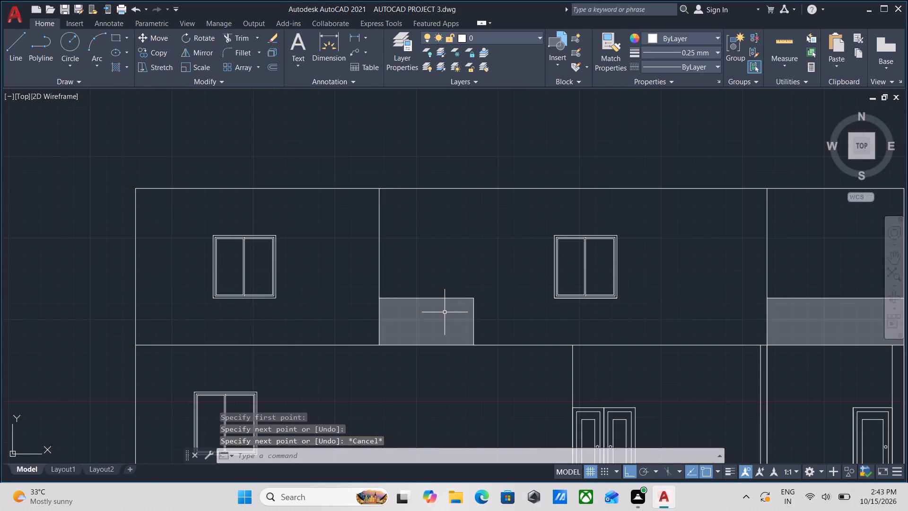
key(x)
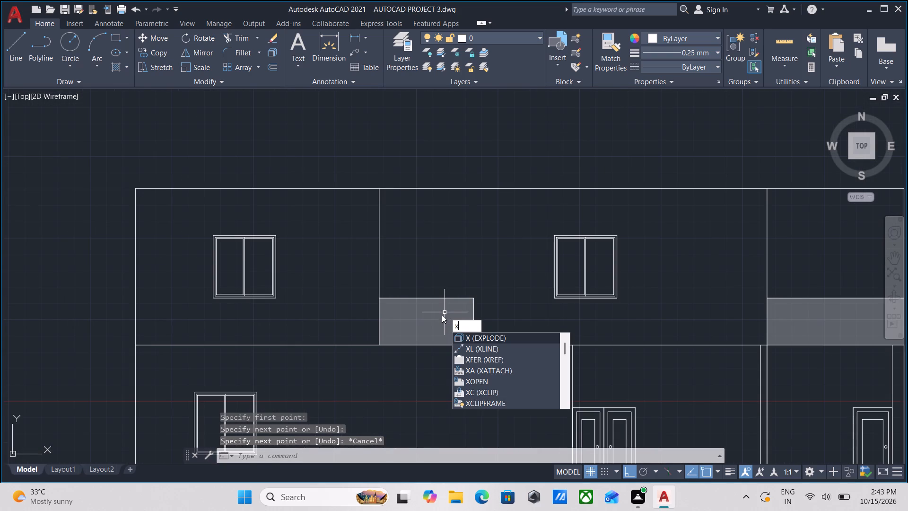
key(Escape)
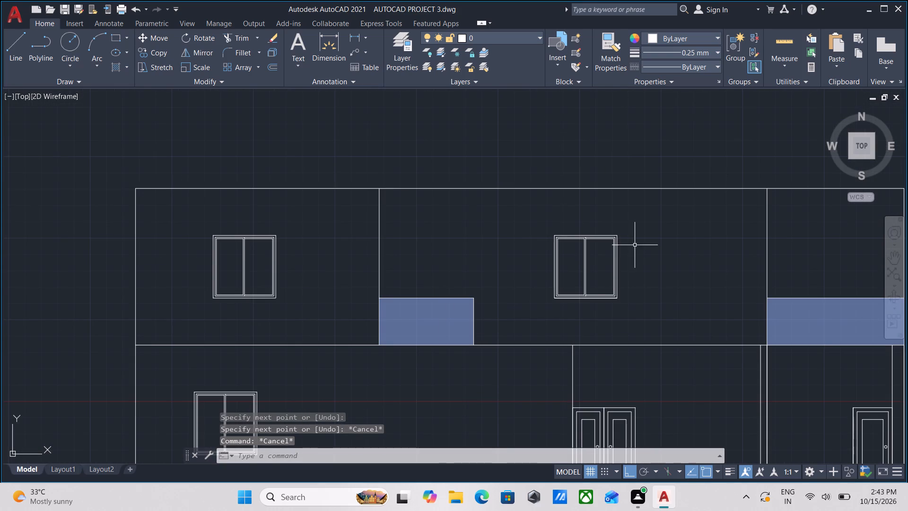
Draw a vertical line from the upper right corner of the small hatched balcony panel up to the first floor roof line.
key(l)
key(Return)
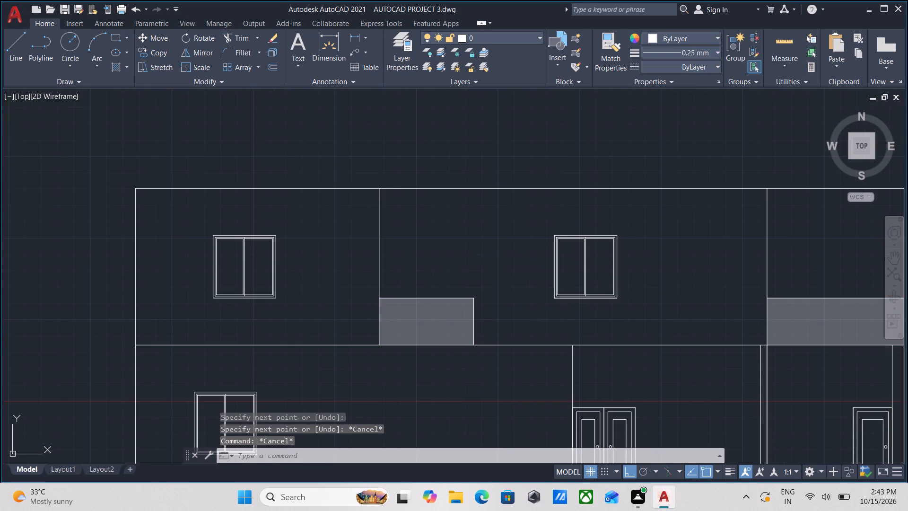
scroll(487, 291, up, 2)
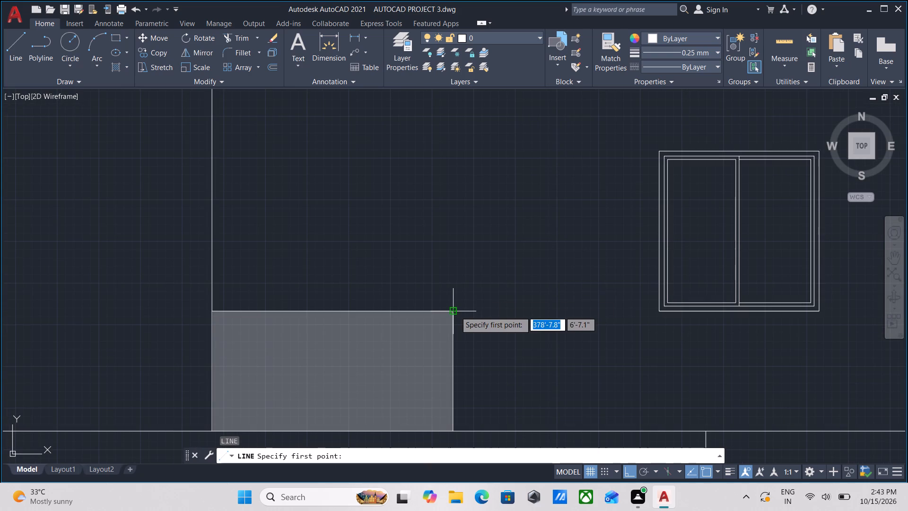
click(455, 311)
middle_drag(445, 125, 423, 312)
scroll(429, 250, down, 1)
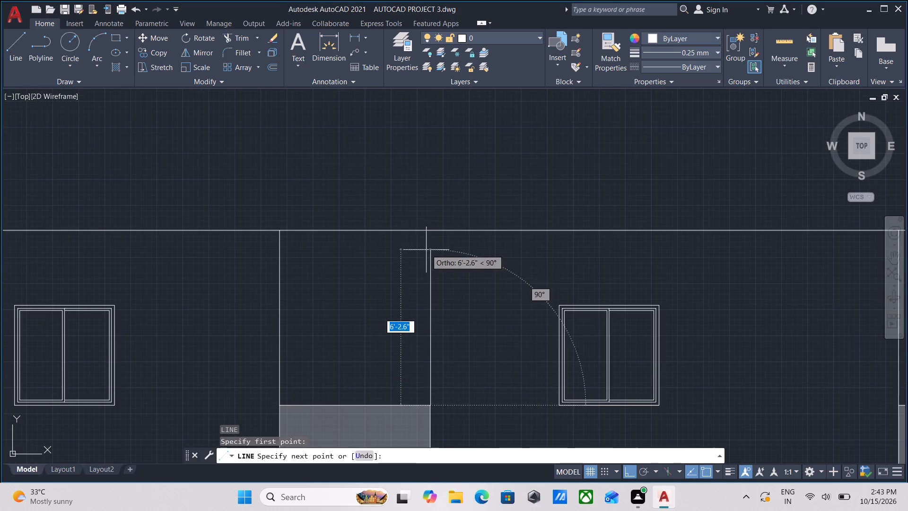
click(431, 230)
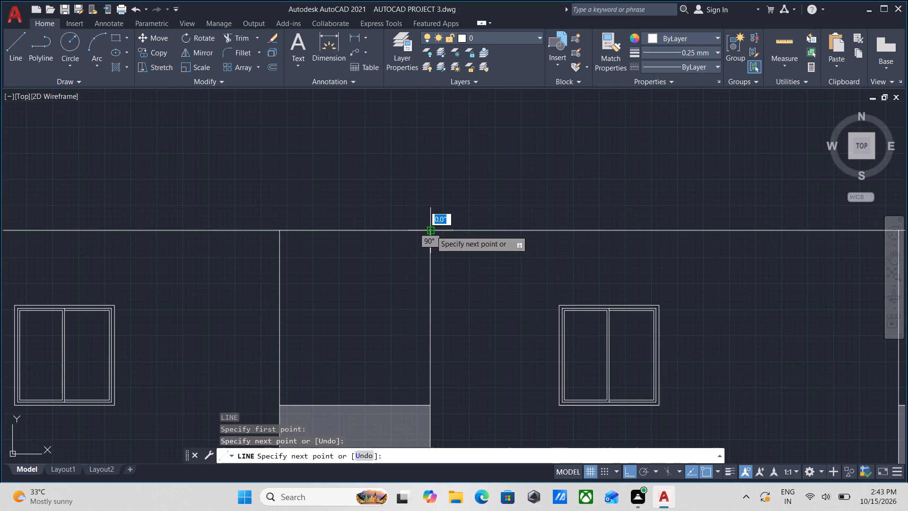
scroll(431, 230, down, 4)
key(Escape)
Examine the whole front elevation, including the wall edges around both hatched balcony panels.
scroll(428, 252, up, 2)
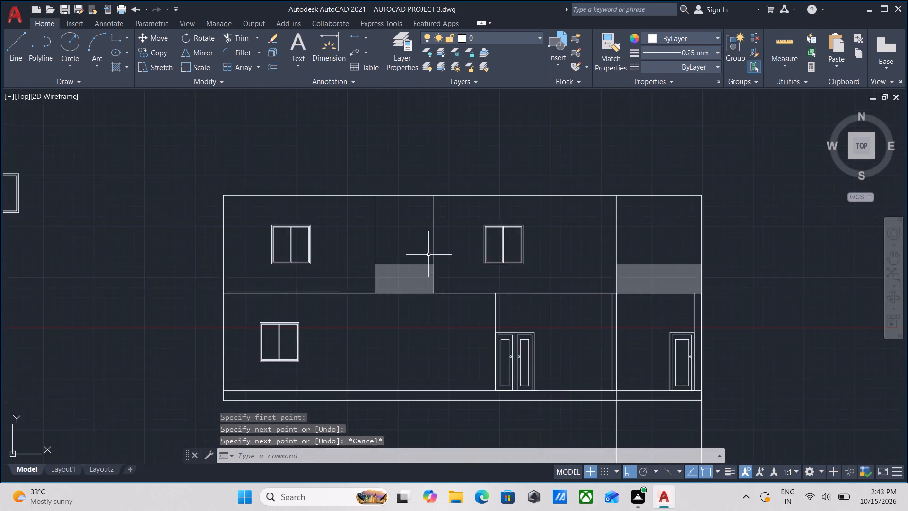
scroll(428, 255, up, 1)
scroll(461, 277, down, 1)
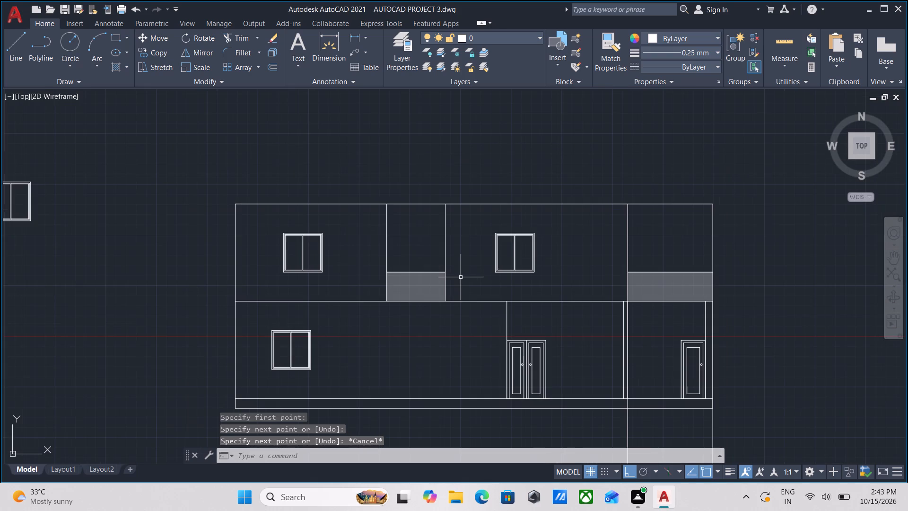
scroll(481, 274, down, 1)
middle_drag(481, 274, 454, 353)
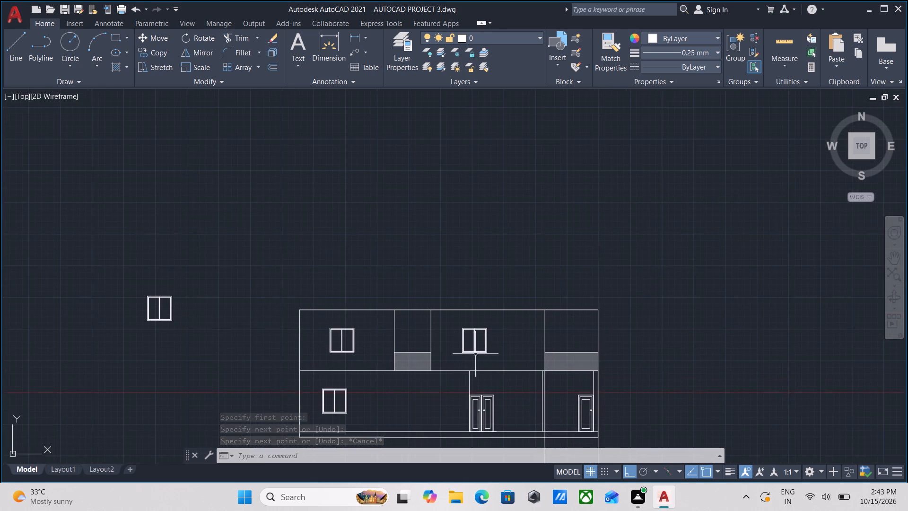
scroll(574, 338, up, 2)
scroll(575, 338, down, 2)
middle_drag(575, 338, 583, 363)
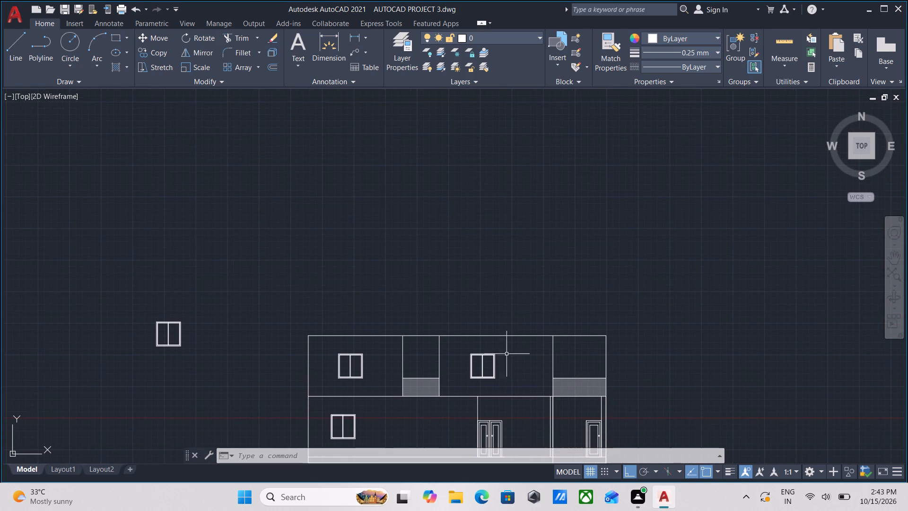
middle_drag(490, 353, 498, 268)
middle_drag(542, 355, 534, 308)
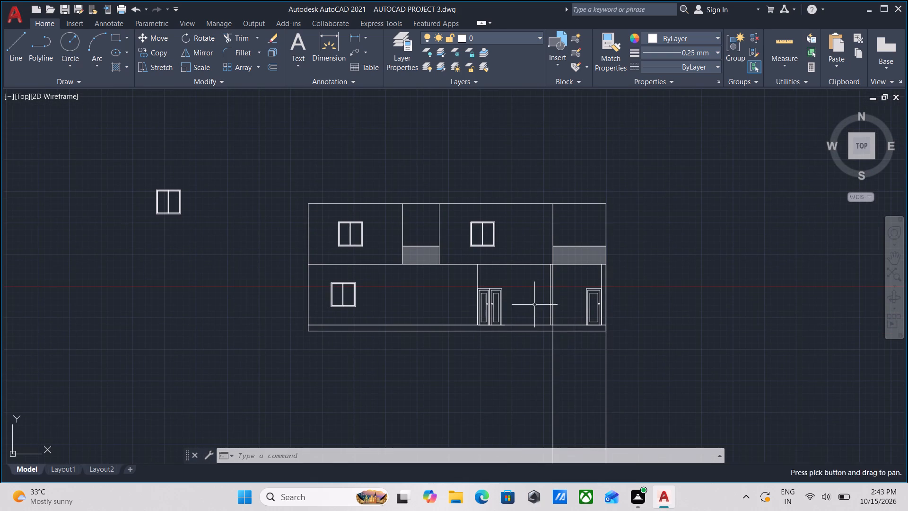
middle_drag(632, 352, 632, 374)
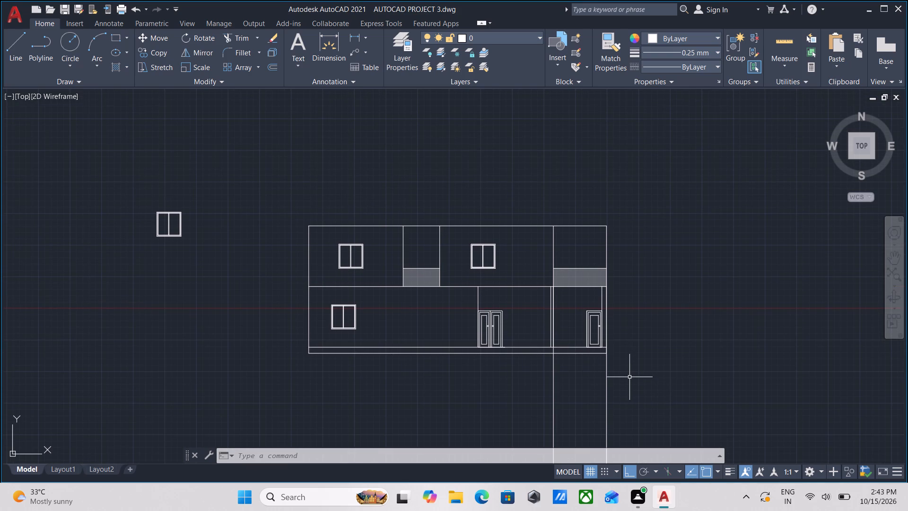
scroll(601, 293, up, 3)
middle_drag(603, 288, 601, 328)
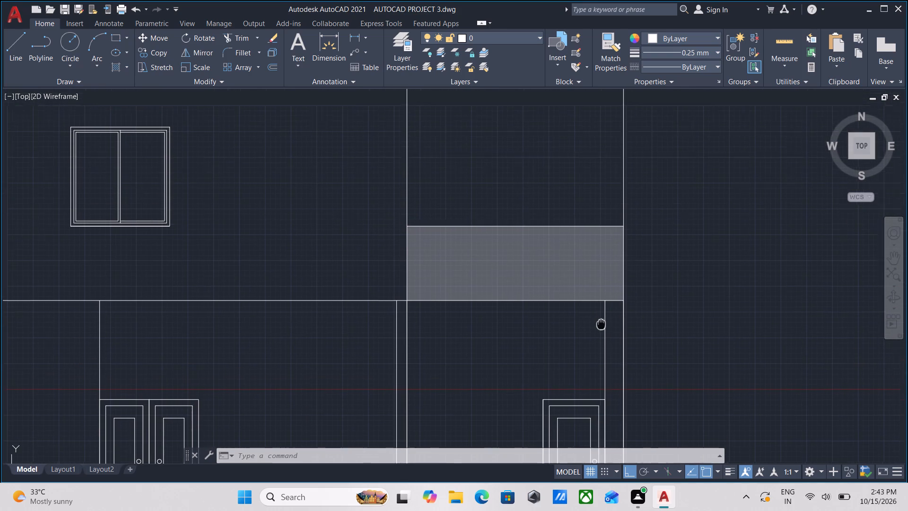
scroll(601, 325, down, 3)
middle_drag(601, 325, 597, 335)
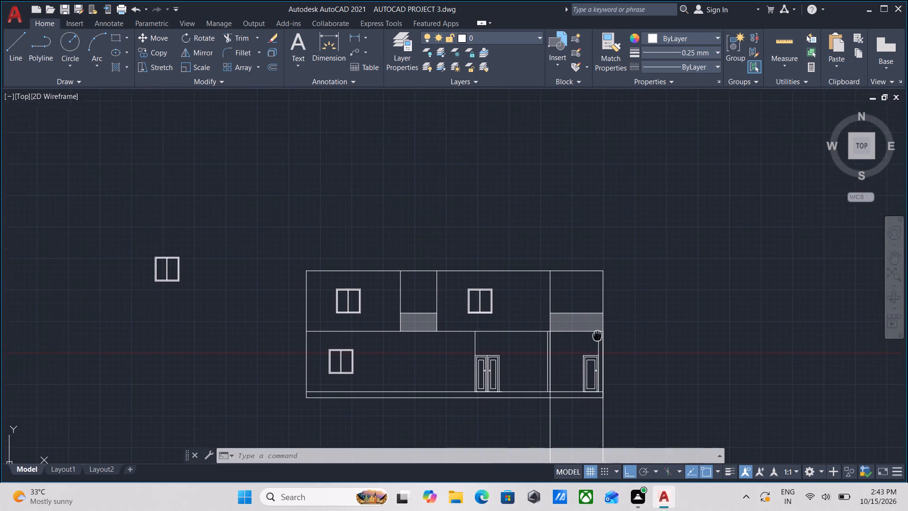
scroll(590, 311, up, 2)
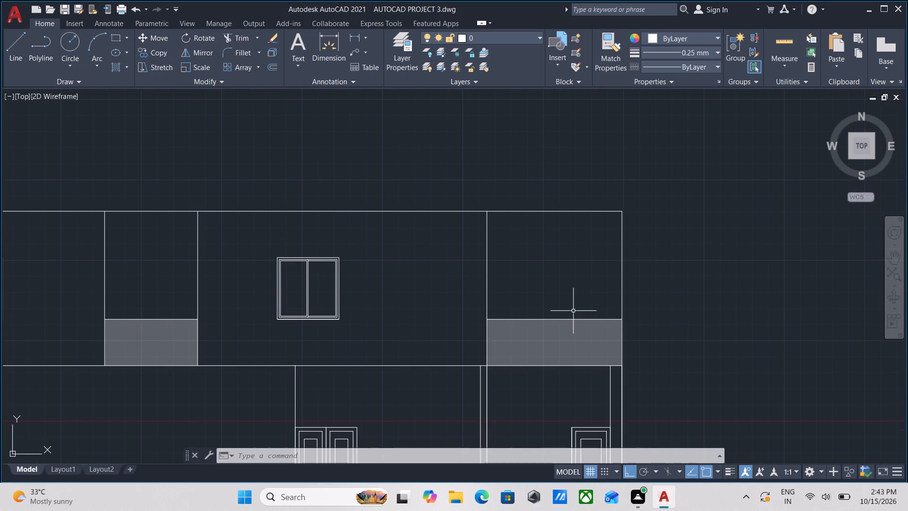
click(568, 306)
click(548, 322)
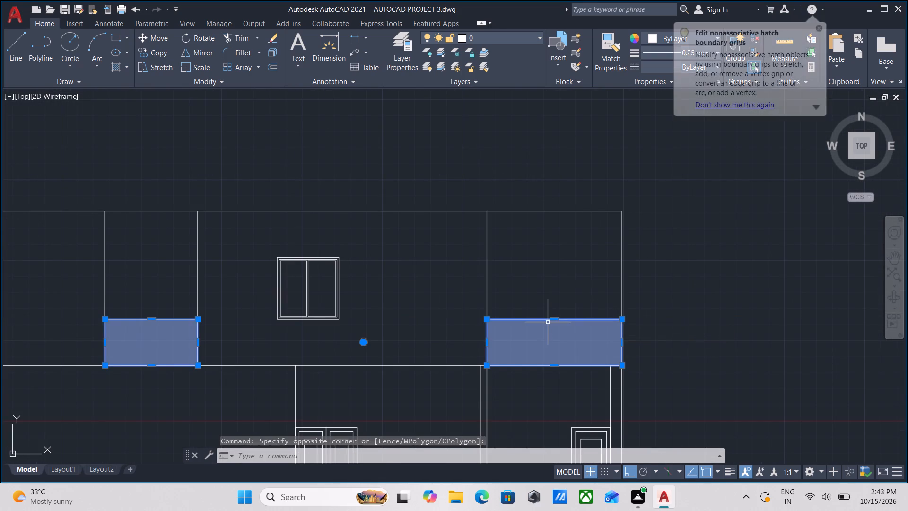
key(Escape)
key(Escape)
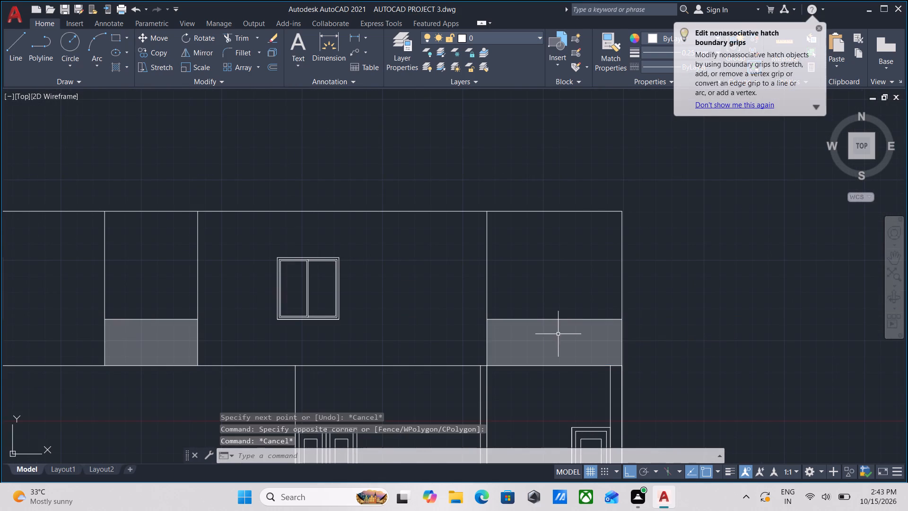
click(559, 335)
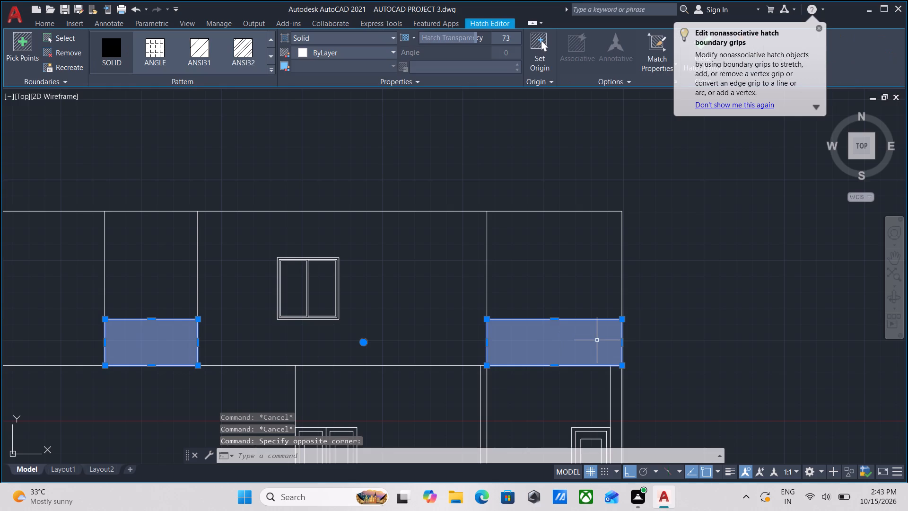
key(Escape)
Erase the solid hatch shared by the two first floor balcony panels.
scroll(618, 412, up, 2)
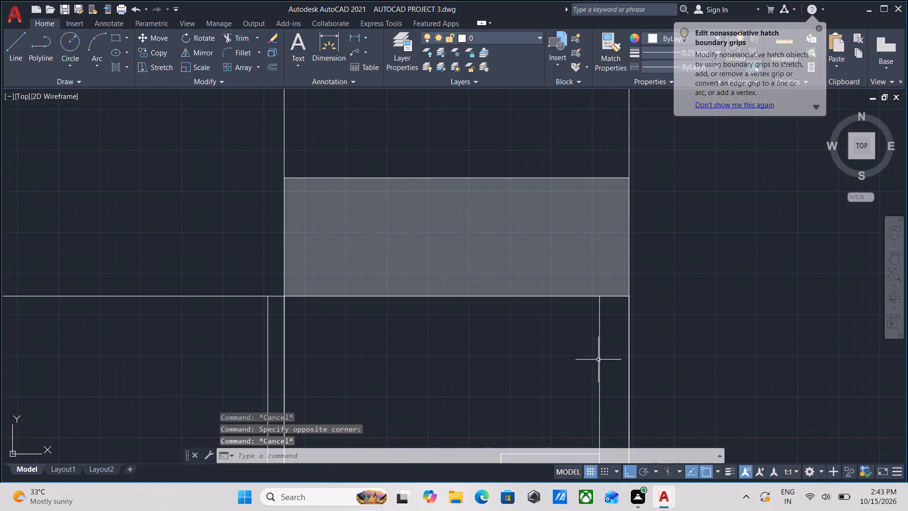
click(533, 237)
right_click(533, 237)
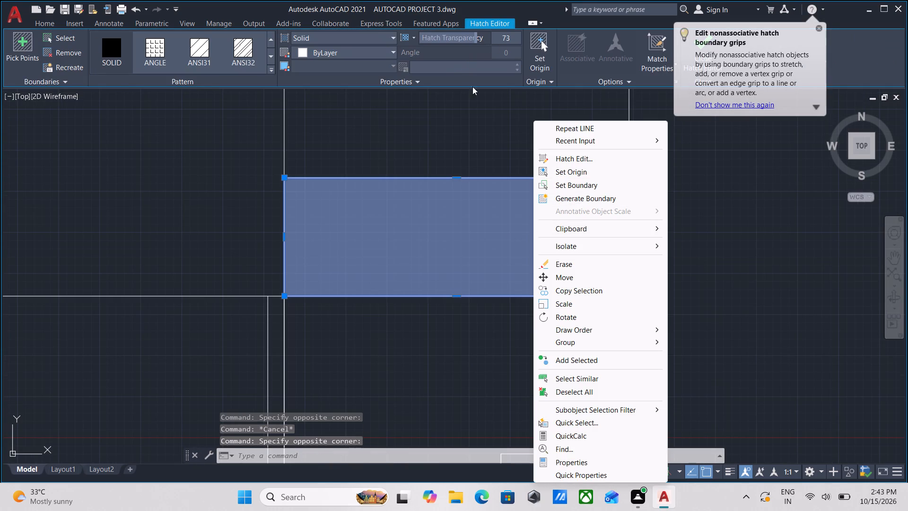
click(567, 267)
scroll(596, 301, down, 1)
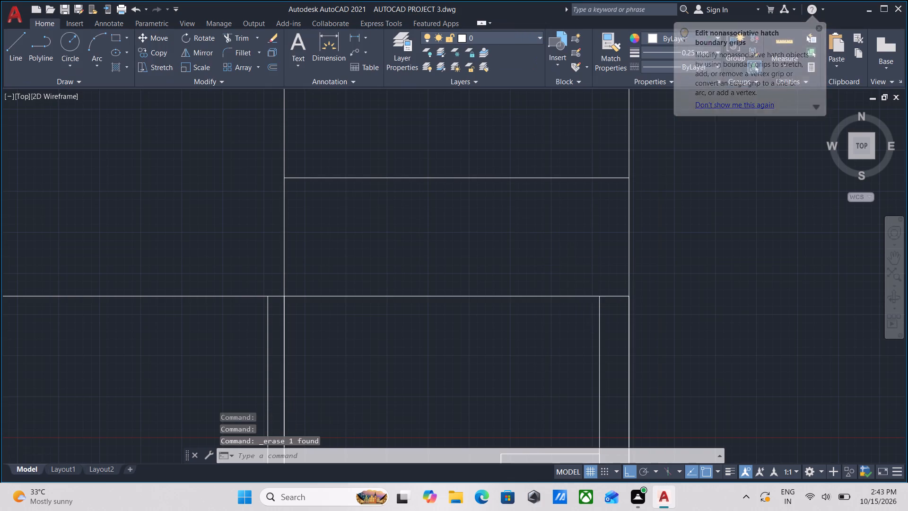
Extend the ground floor's inner wall line beside the single door up to the top line of the large balcony panel.
scroll(597, 306, up, 1)
key(w)
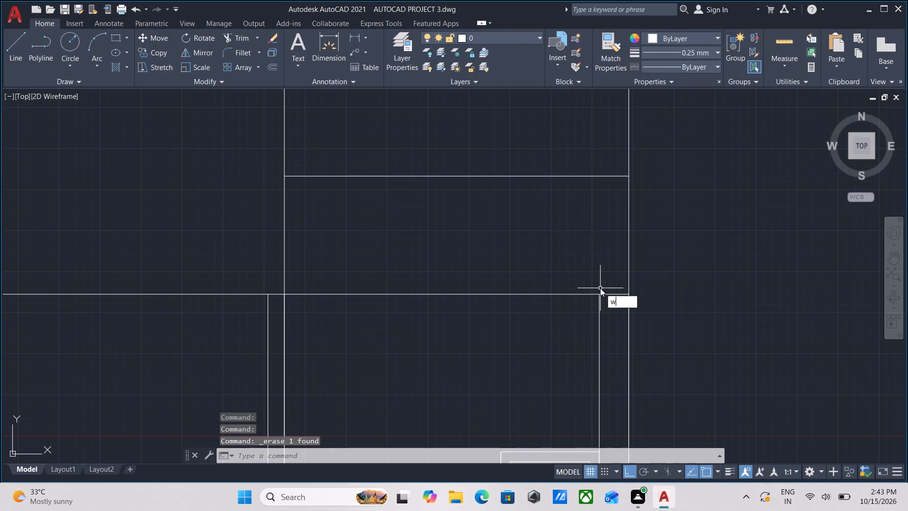
key(Escape)
text(ex)
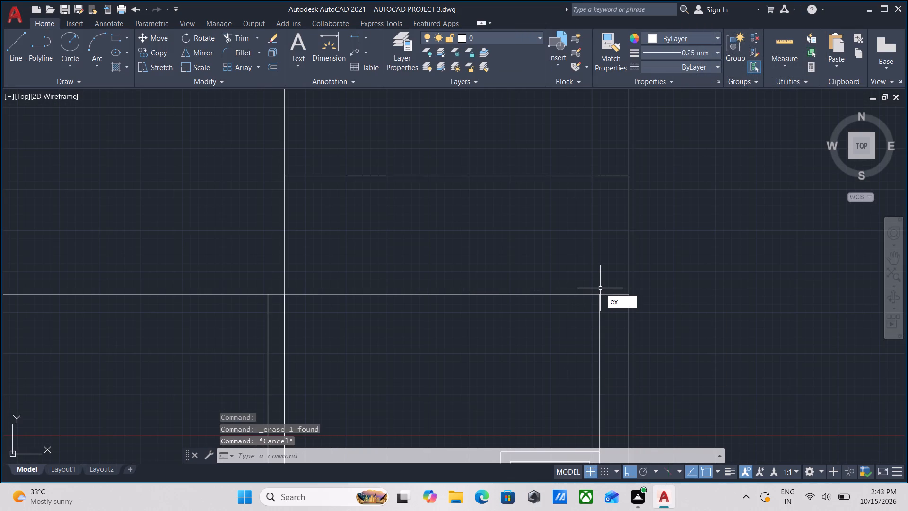
key(Return)
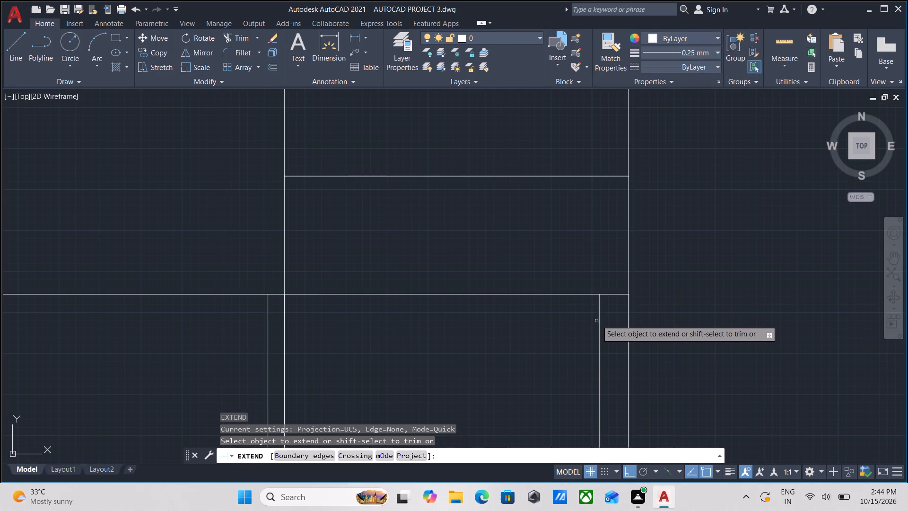
click(599, 317)
middle_drag(486, 317, 530, 331)
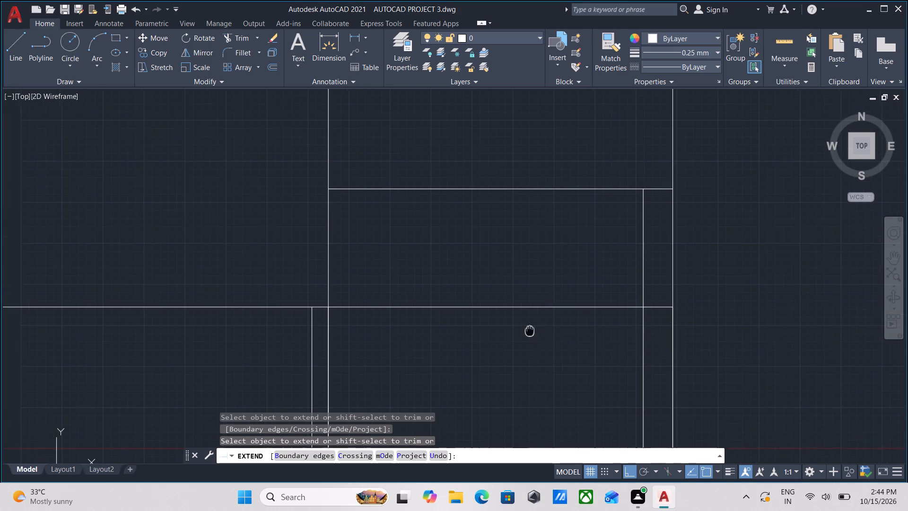
scroll(536, 327, down, 1)
middle_drag(536, 327, 540, 335)
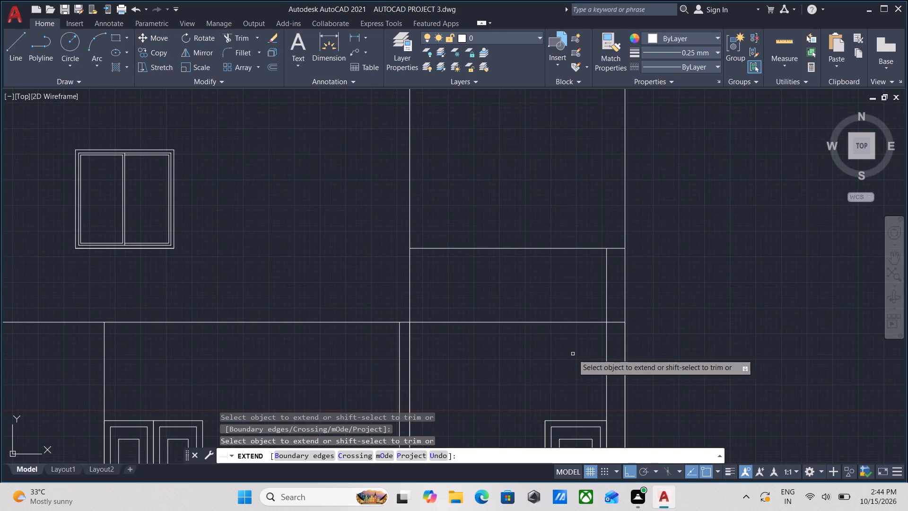
scroll(576, 352, down, 1)
middle_drag(576, 352, 585, 380)
key(Escape)
Hatch both balcony panels with a solid fill, limiting the large one to the area inside the extended wall line.
scroll(524, 322, up, 1)
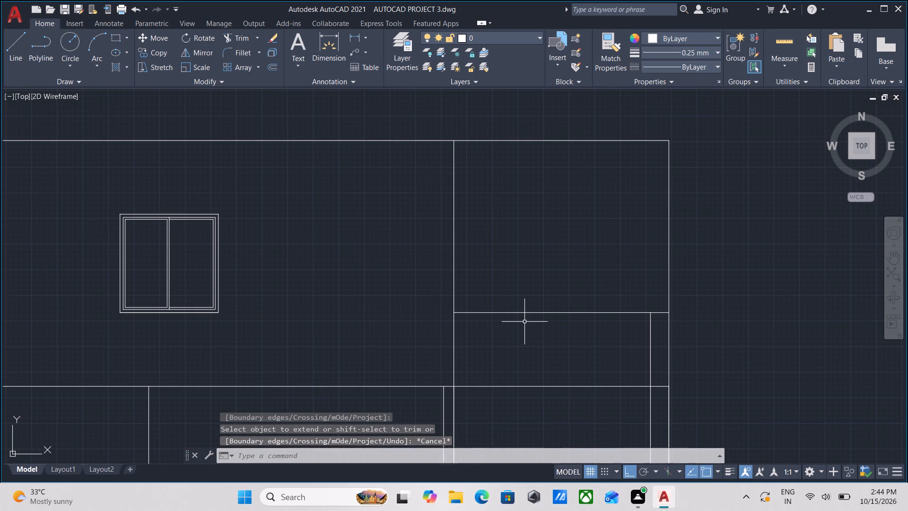
key(h)
key(Return)
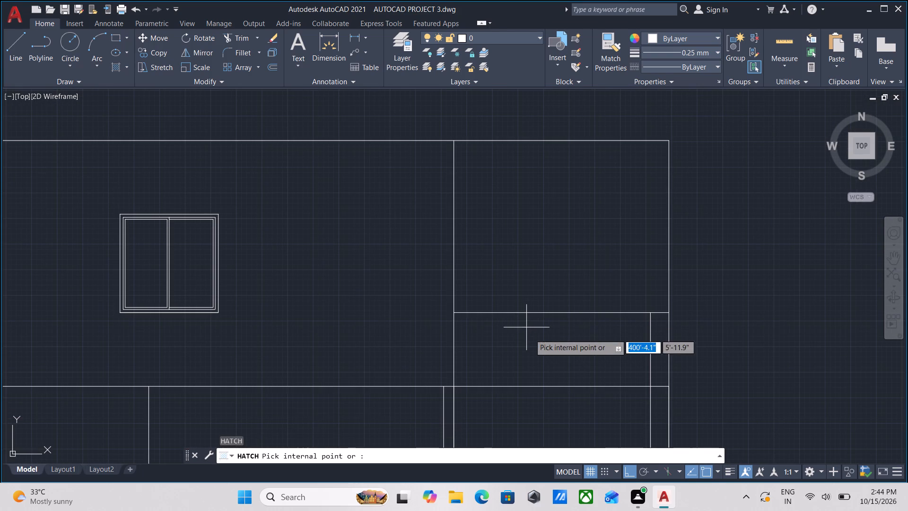
click(533, 339)
scroll(515, 333, down, 2)
middle_drag(515, 333, 557, 323)
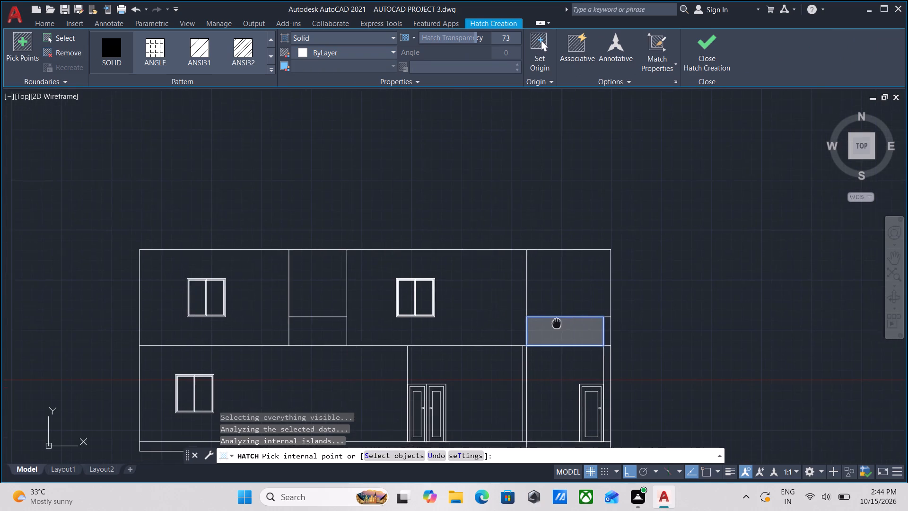
click(331, 321)
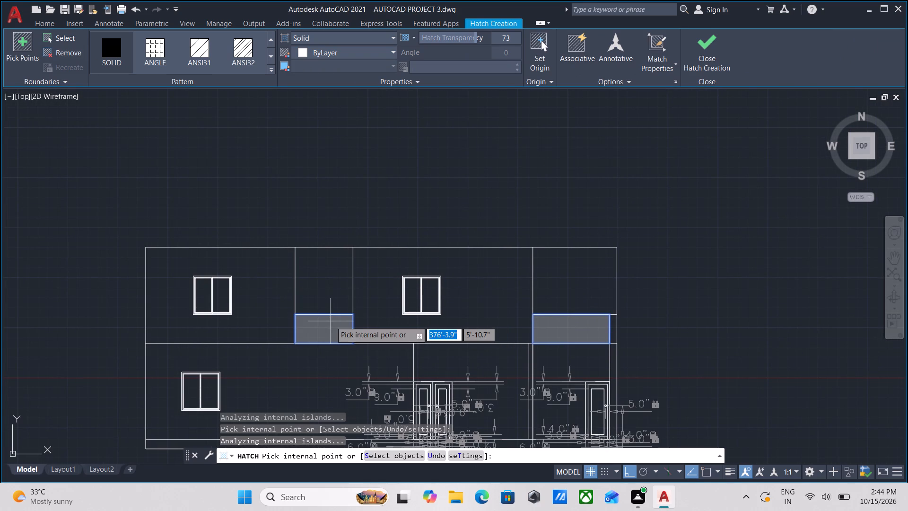
click(720, 47)
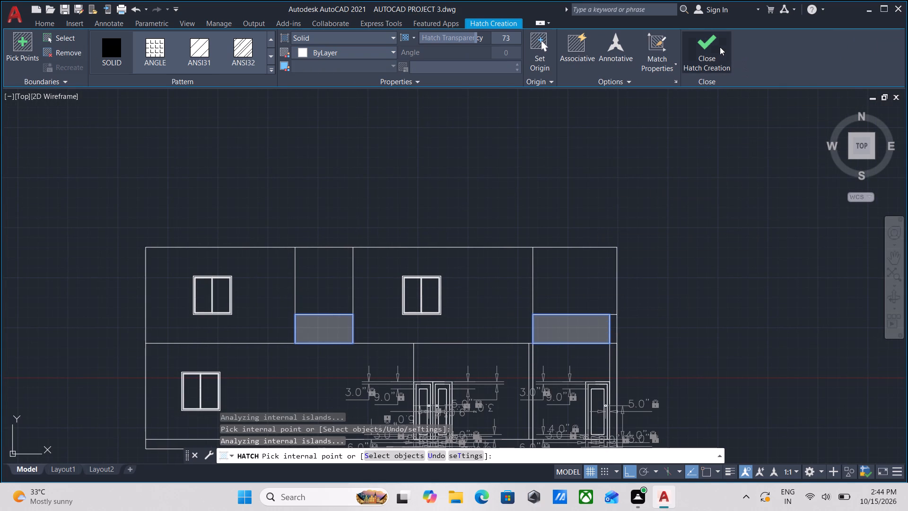
Examine the two-storey front elevation, including both hatched balcony panels and the line between the floors.
middle_drag(694, 253, 705, 207)
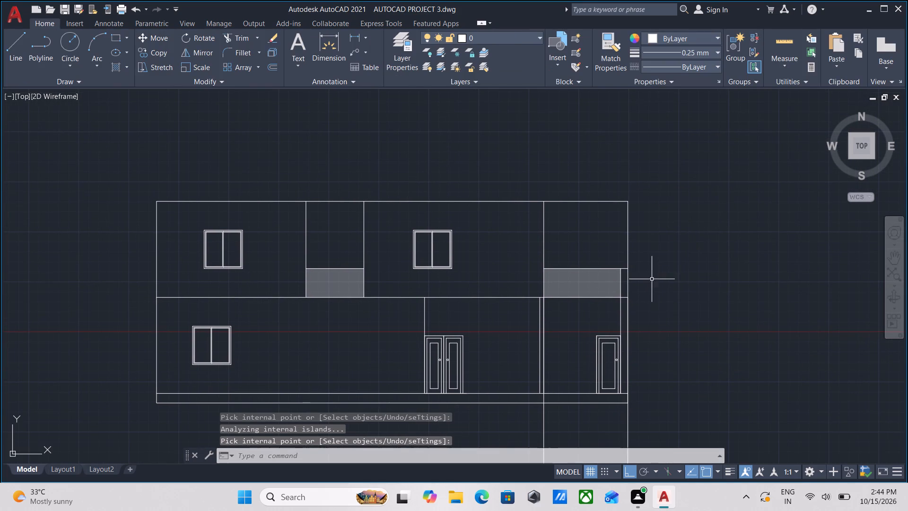
scroll(516, 306, down, 1)
middle_drag(517, 306, 558, 303)
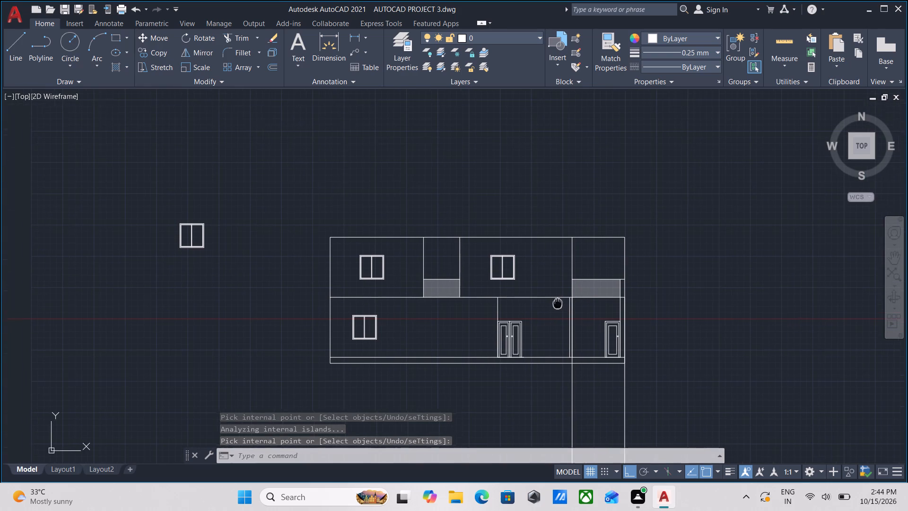
middle_drag(377, 322, 399, 357)
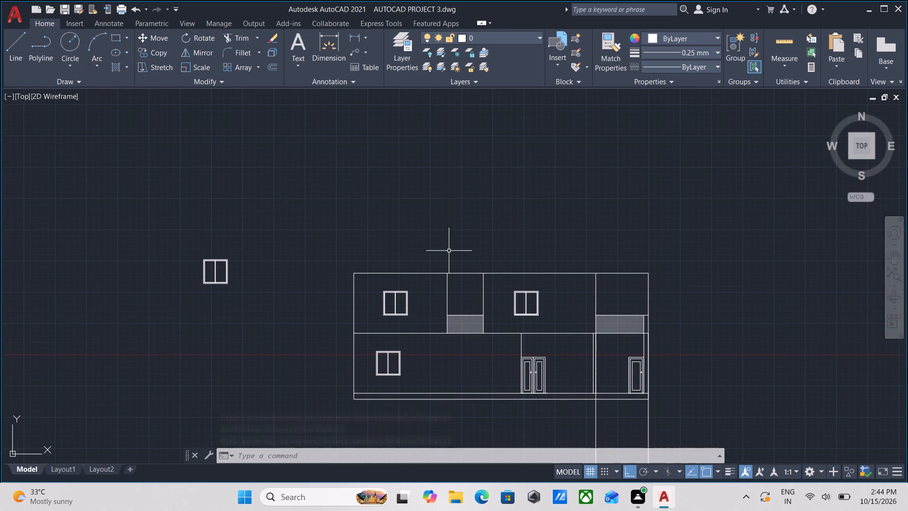
scroll(448, 329, up, 3)
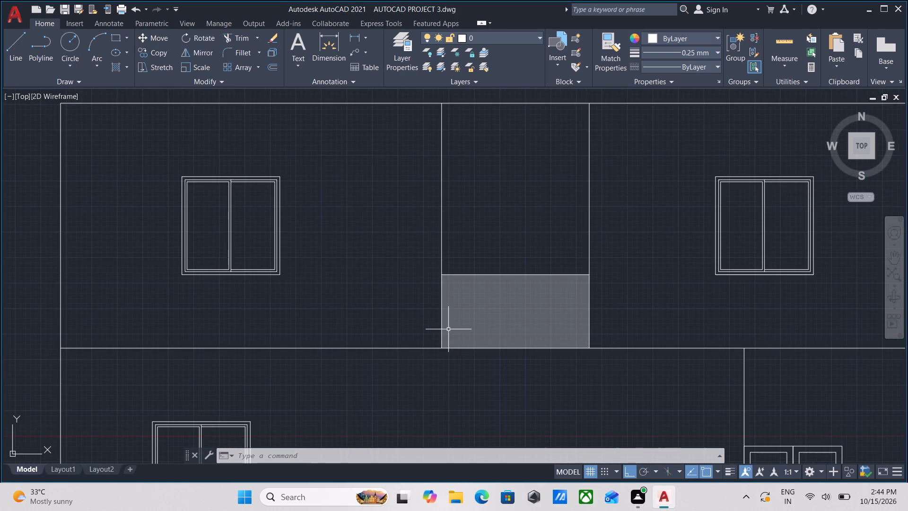
scroll(373, 254, down, 1)
middle_drag(373, 254, 388, 285)
scroll(390, 269, down, 1)
middle_drag(390, 269, 389, 280)
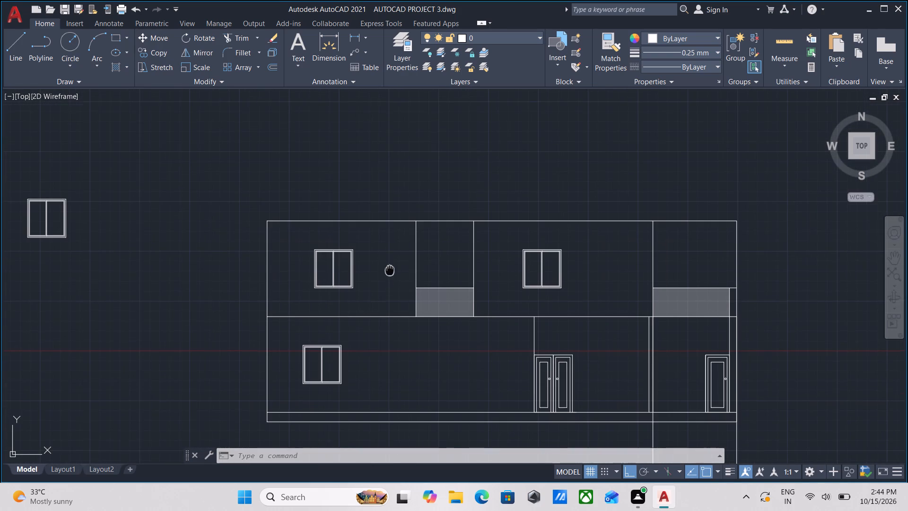
middle_drag(389, 280, 389, 282)
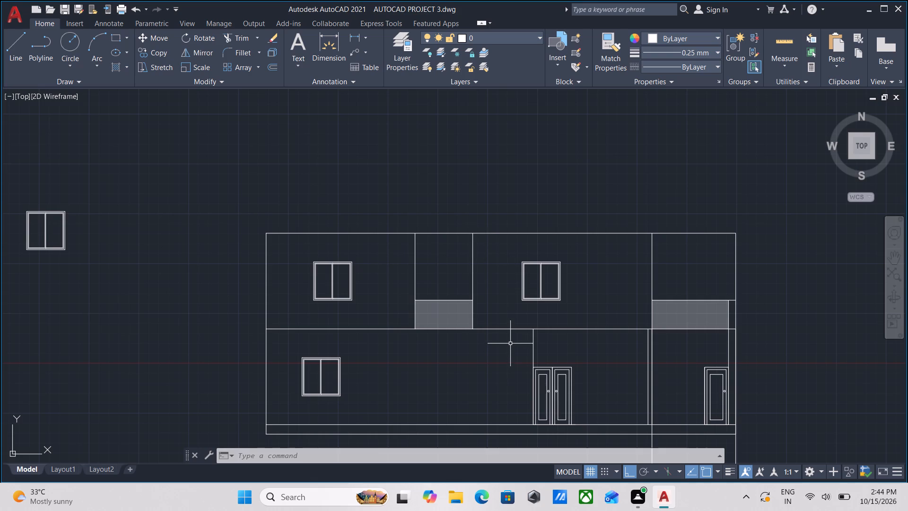
Group the whole first floor elevation, including its outline, windows, balcony edges and hatched panels.
click(758, 191)
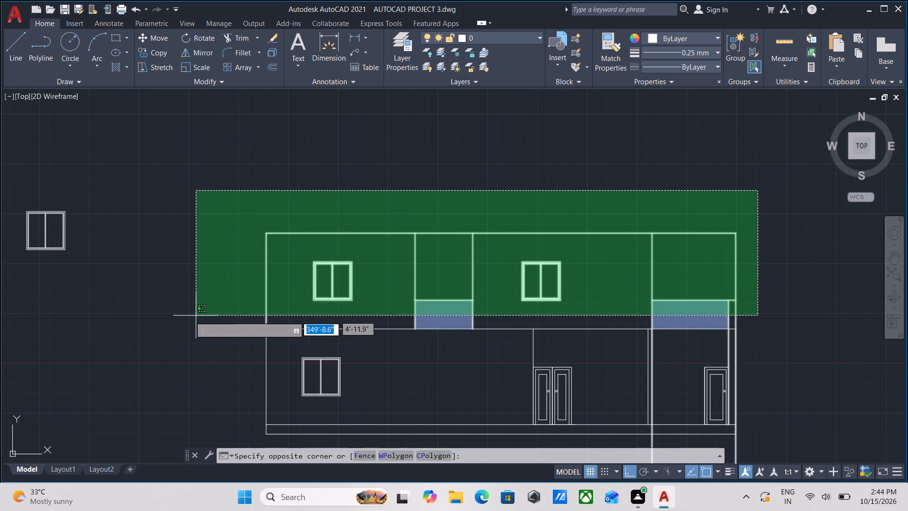
click(184, 318)
scroll(399, 379, up, 1)
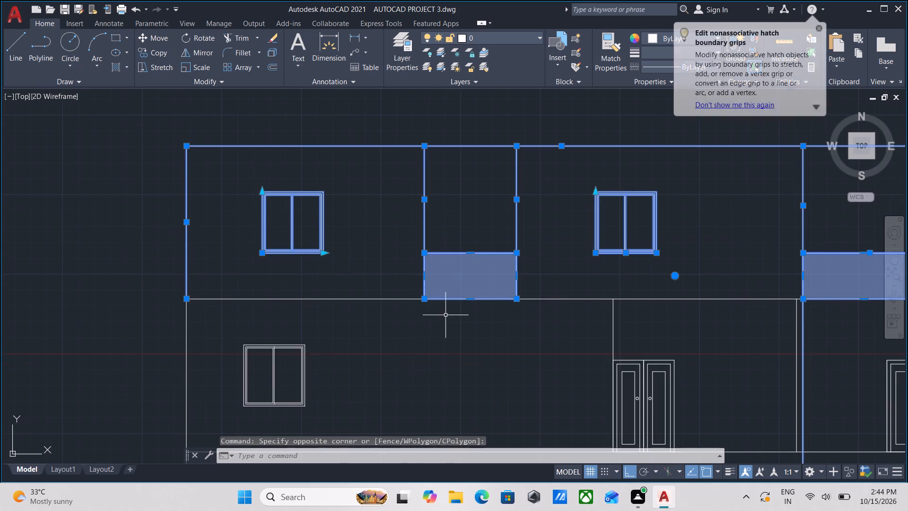
scroll(459, 287, up, 3)
scroll(479, 330, down, 1)
scroll(481, 376, down, 1)
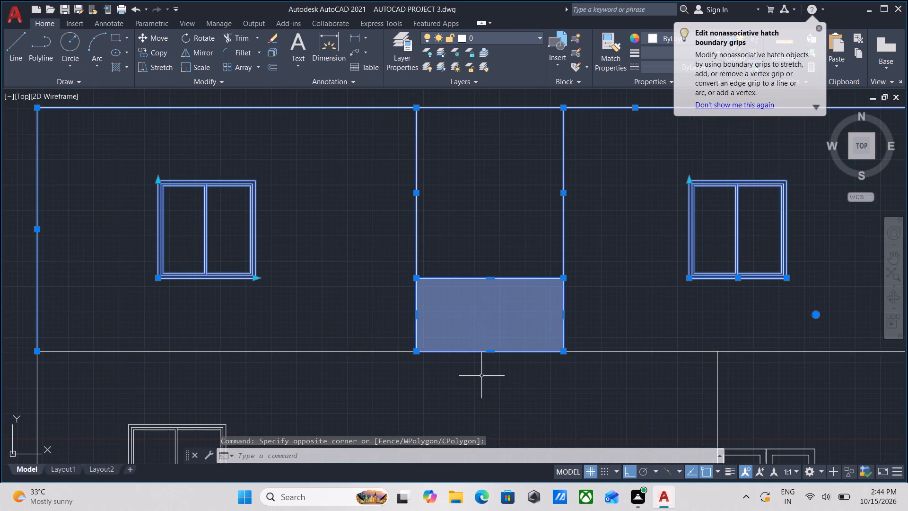
middle_click(481, 375)
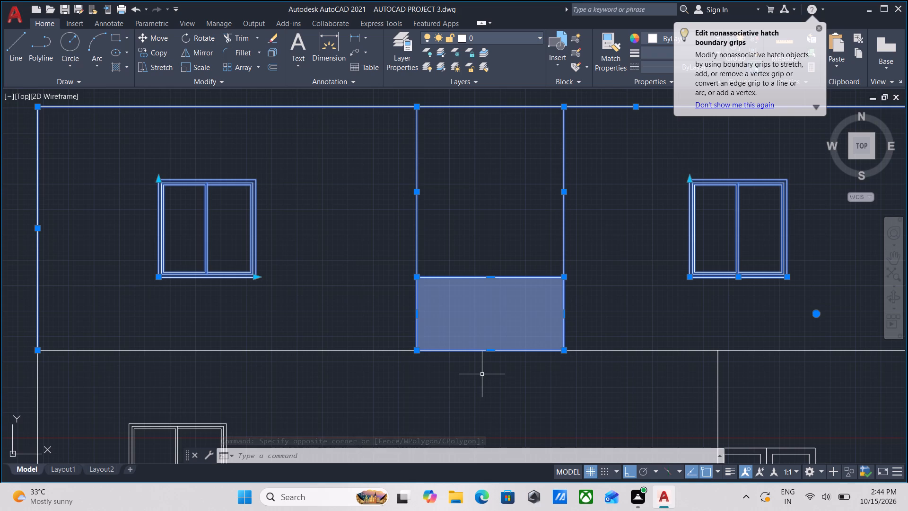
key(g)
key(Return)
Stretch the grouped first floor elevation 6" upward from its lower outer corner above the ground floor window side.
click(586, 297)
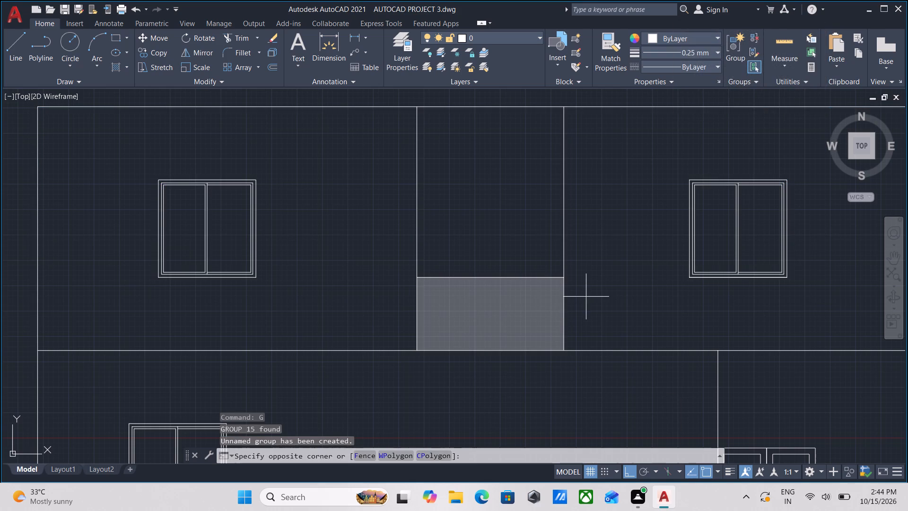
click(520, 289)
scroll(519, 290, down, 1)
middle_drag(232, 372, 287, 364)
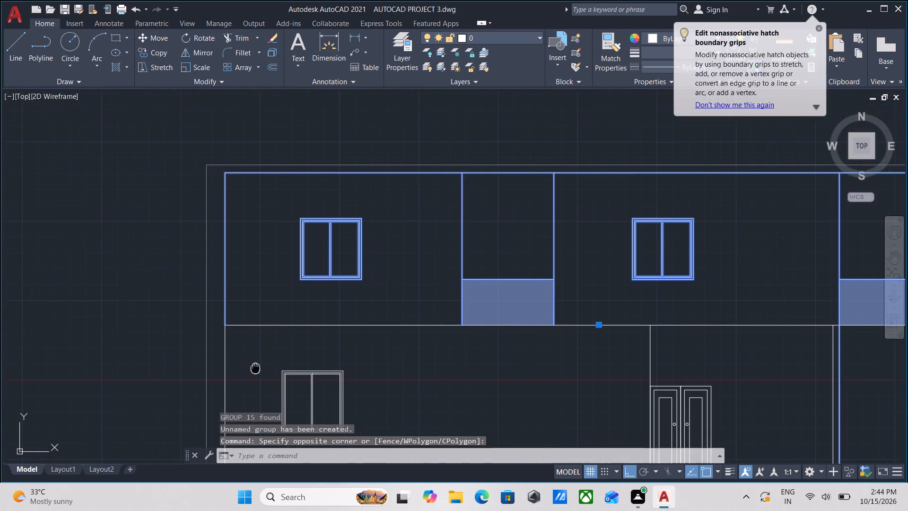
middle_drag(287, 364, 297, 364)
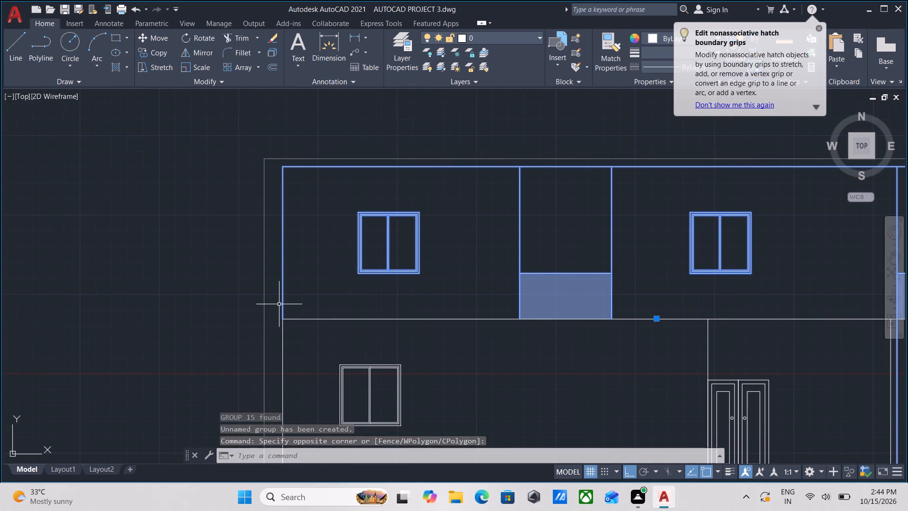
scroll(279, 304, down, 2)
scroll(328, 307, up, 1)
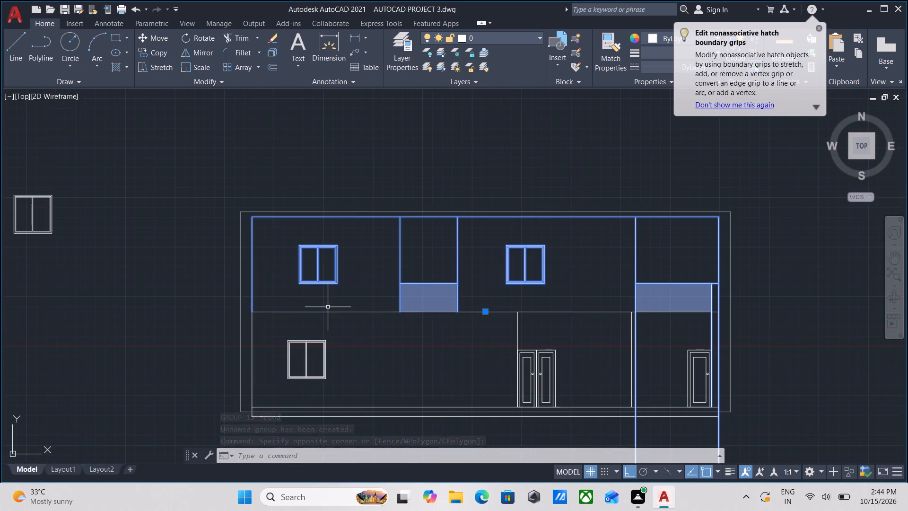
text(str)
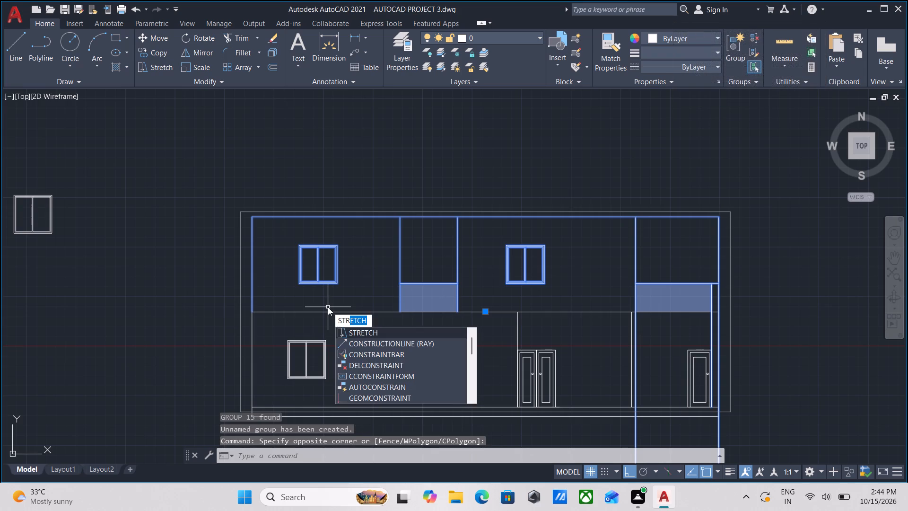
key(Return)
scroll(289, 307, up, 3)
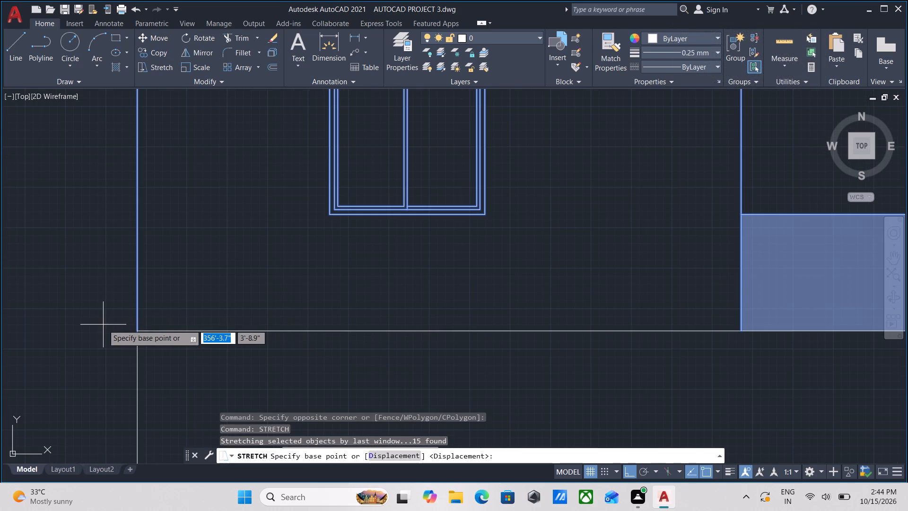
click(137, 332)
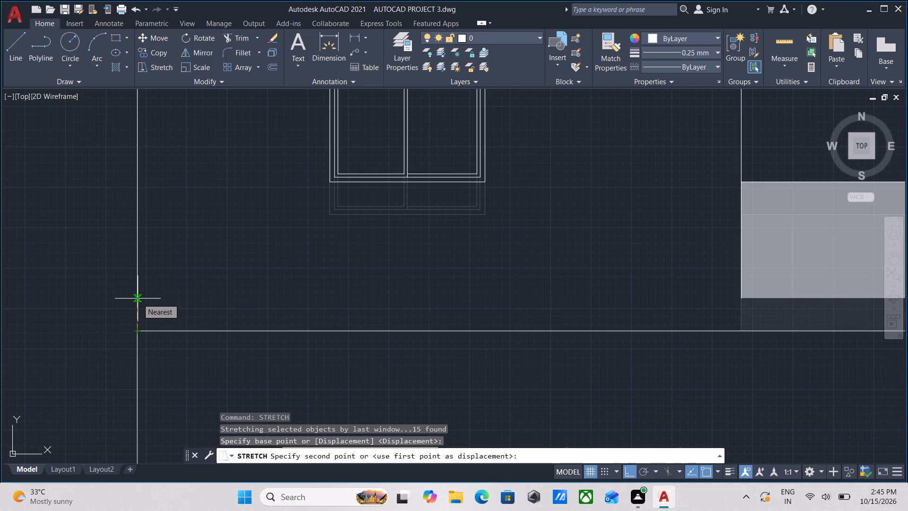
key(6)
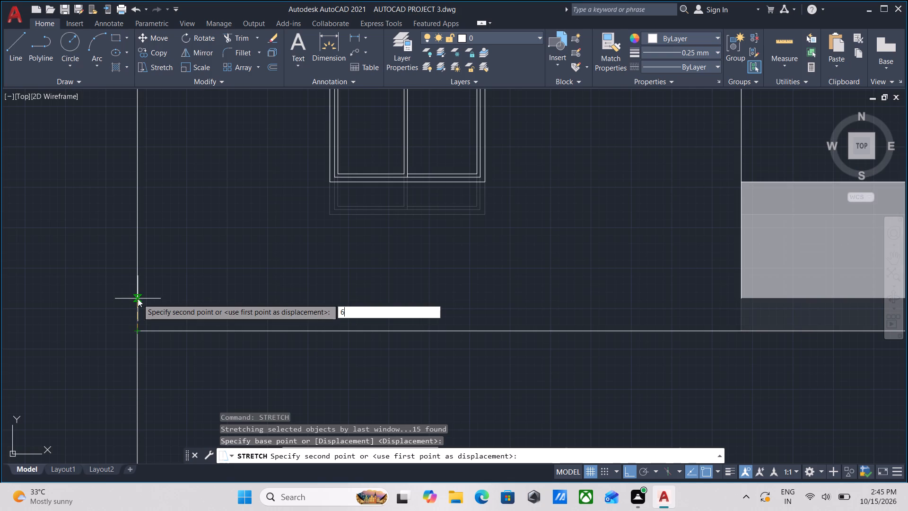
key(shift+quotedbl)
key(Return)
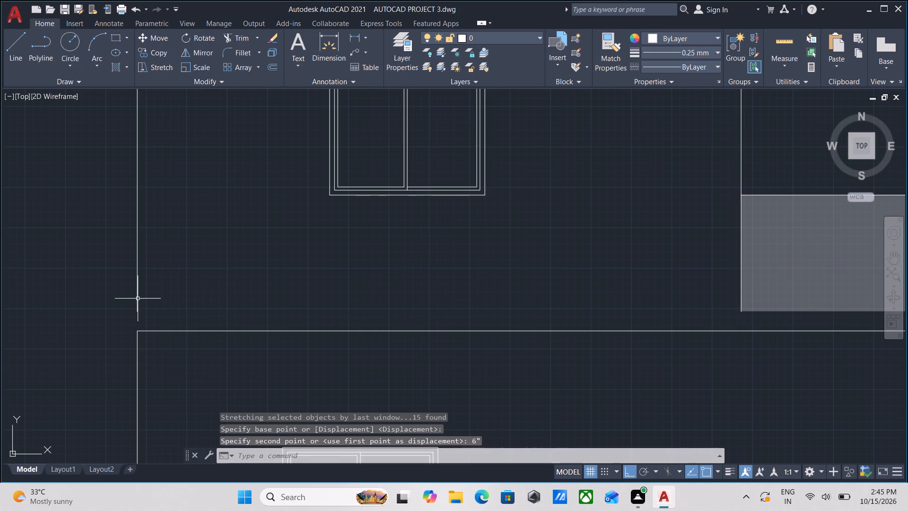
key(Escape)
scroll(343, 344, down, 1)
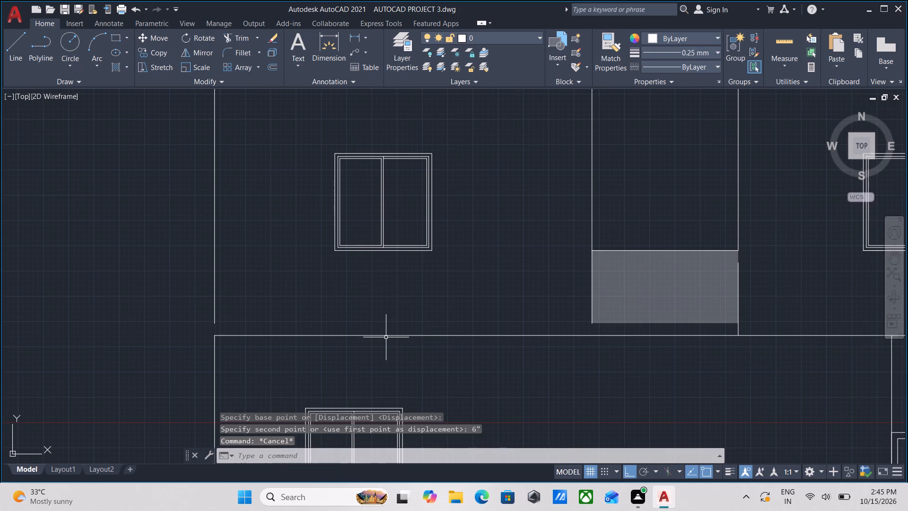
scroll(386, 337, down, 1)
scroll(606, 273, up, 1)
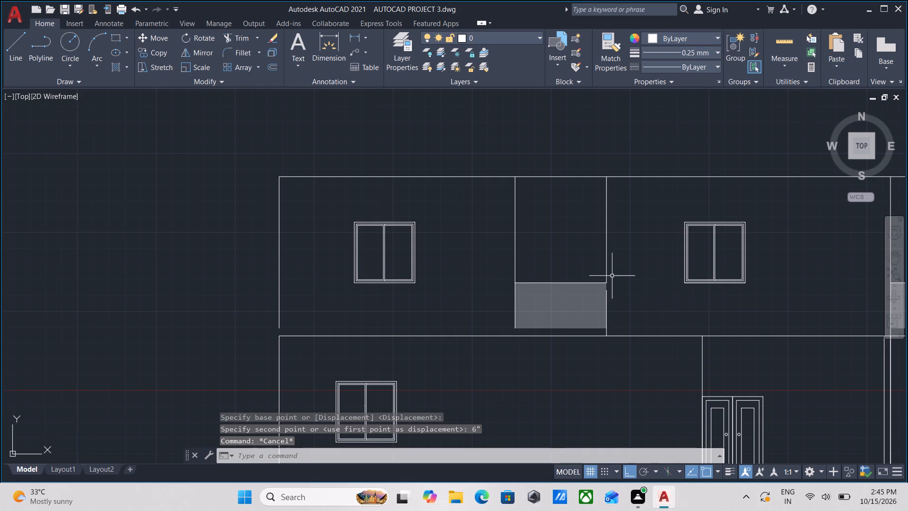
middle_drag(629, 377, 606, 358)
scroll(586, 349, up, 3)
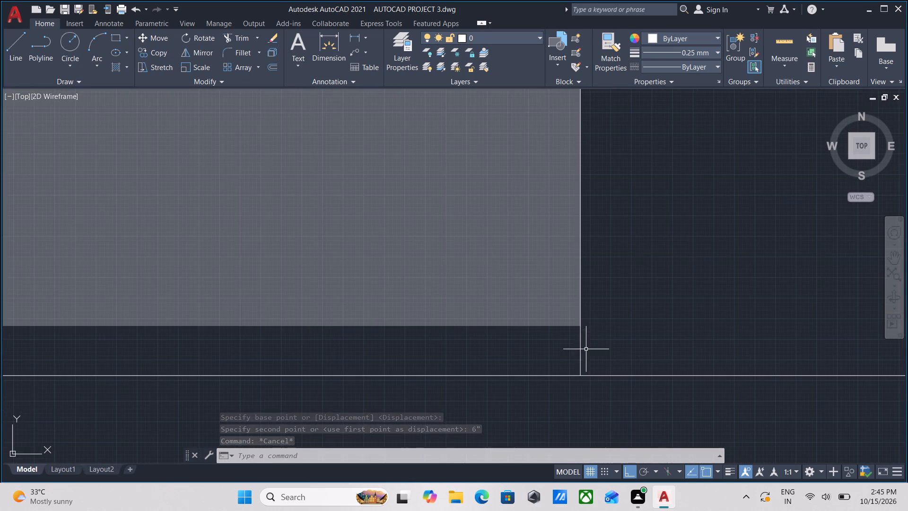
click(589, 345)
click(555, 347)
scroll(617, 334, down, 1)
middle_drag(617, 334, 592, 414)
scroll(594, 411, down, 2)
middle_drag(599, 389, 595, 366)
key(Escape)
Ungroup the first floor elevation so its lines, windows and balcony hatches can be edited separately.
scroll(581, 383, up, 1)
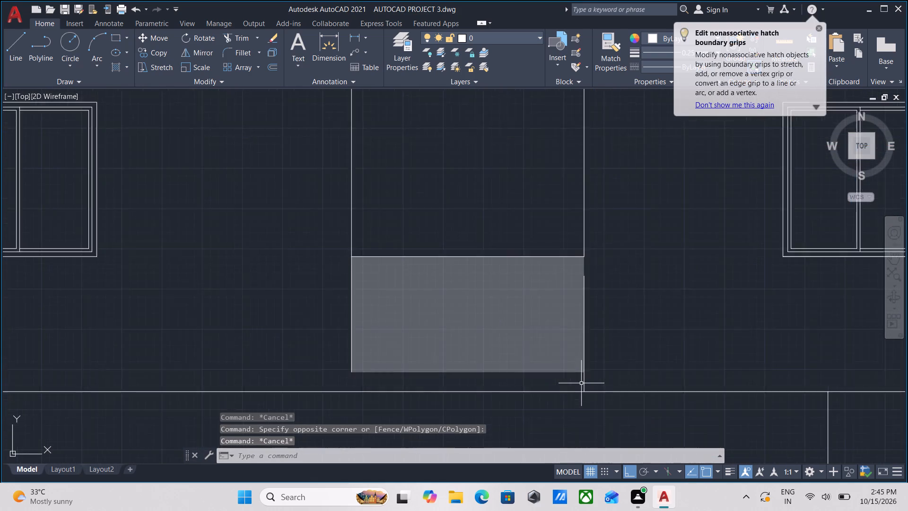
scroll(581, 383, up, 1)
click(603, 360)
click(582, 372)
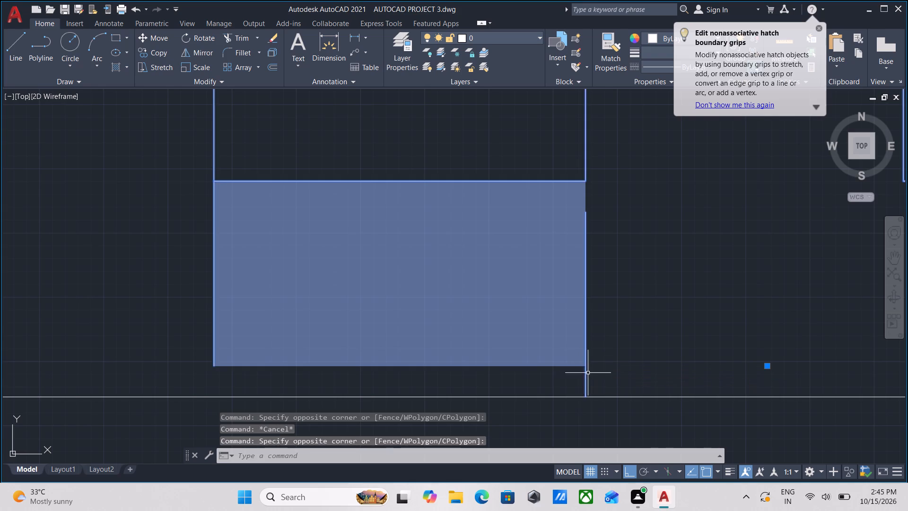
scroll(604, 365, down, 2)
scroll(628, 324, down, 1)
middle_drag(628, 324, 598, 347)
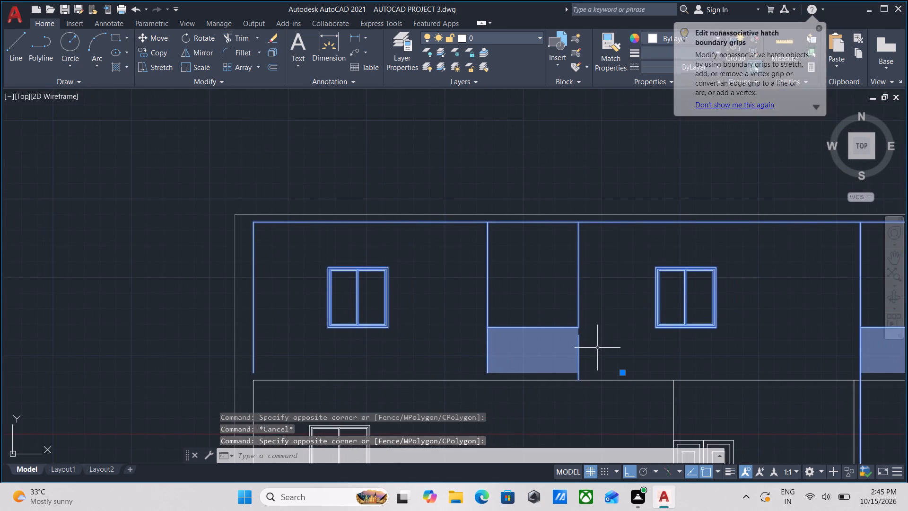
key(u)
text(ng)
key(Return)
Stretch the upper end of the small balcony panel's side line 6" up to the panel's top corner, beside the second window.
scroll(563, 385, up, 2)
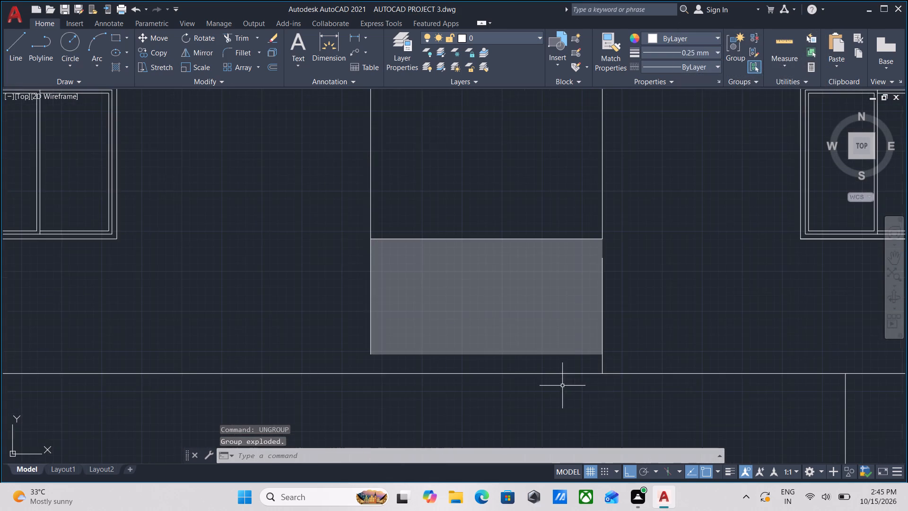
scroll(593, 369, up, 2)
click(635, 353)
click(594, 361)
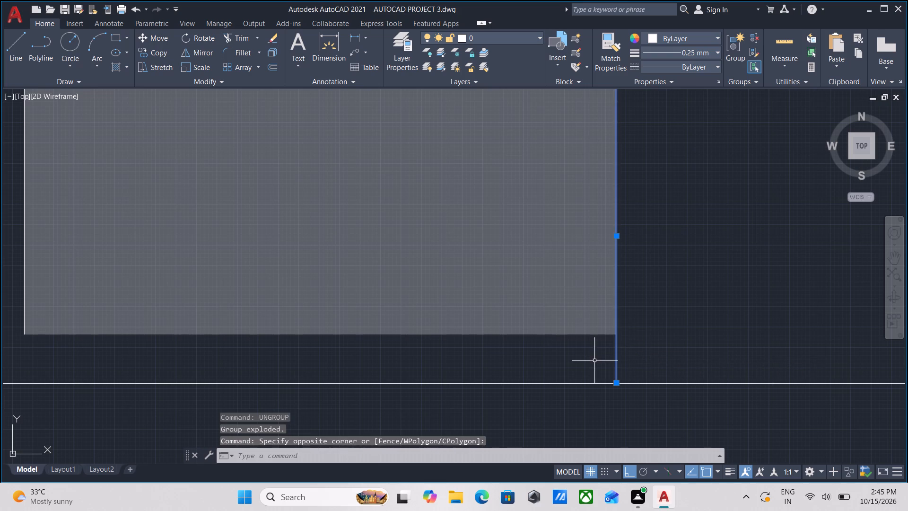
scroll(623, 340, down, 1)
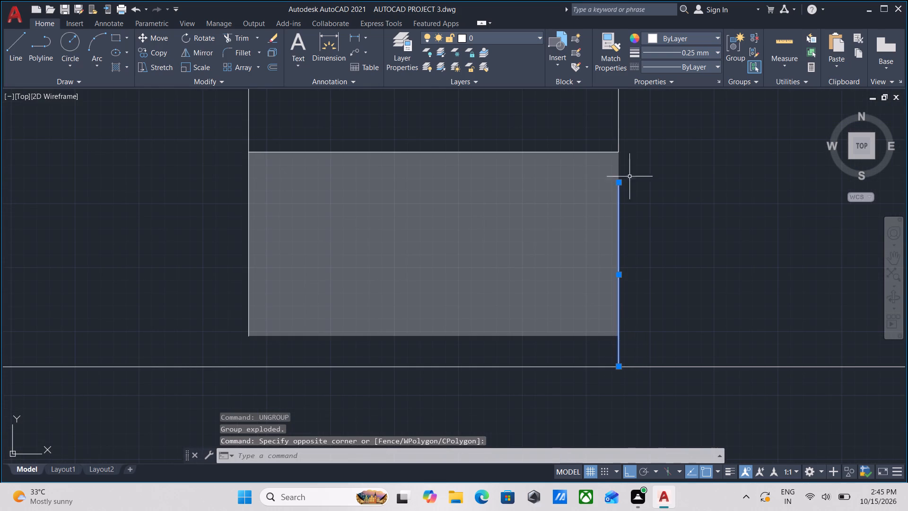
click(620, 182)
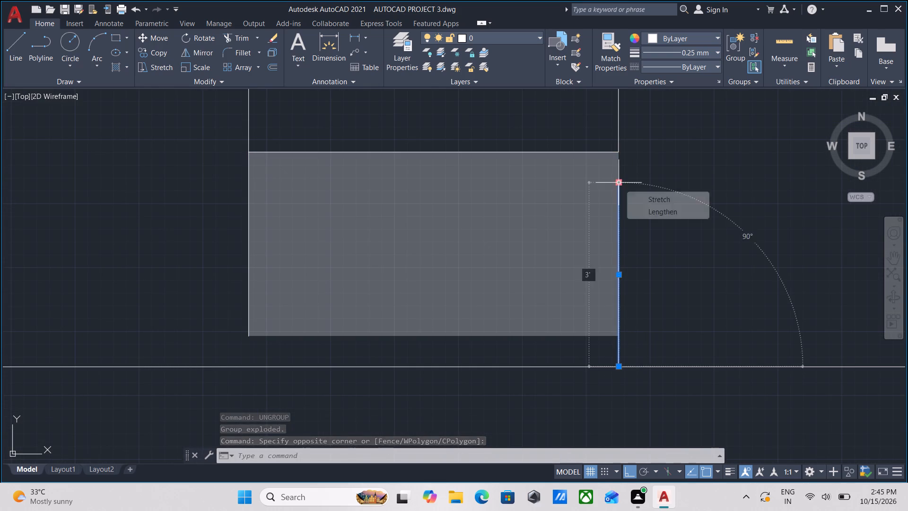
click(618, 150)
key(Escape)
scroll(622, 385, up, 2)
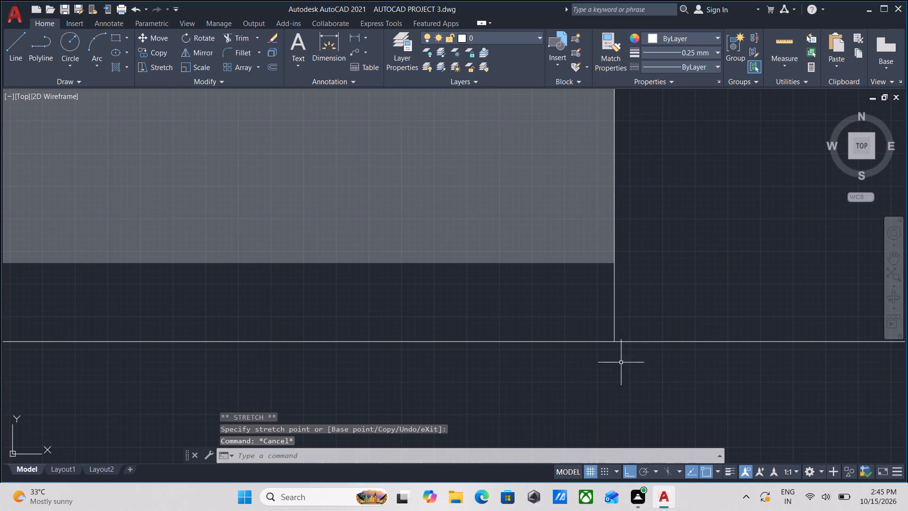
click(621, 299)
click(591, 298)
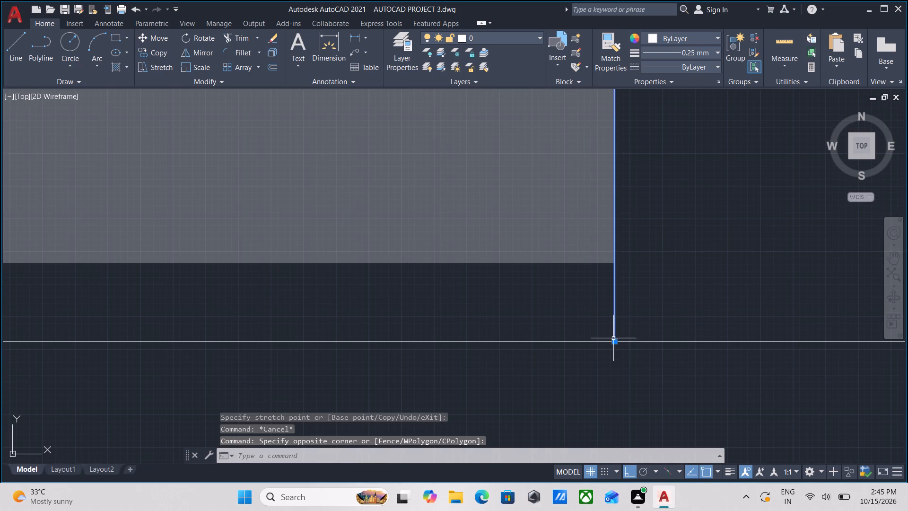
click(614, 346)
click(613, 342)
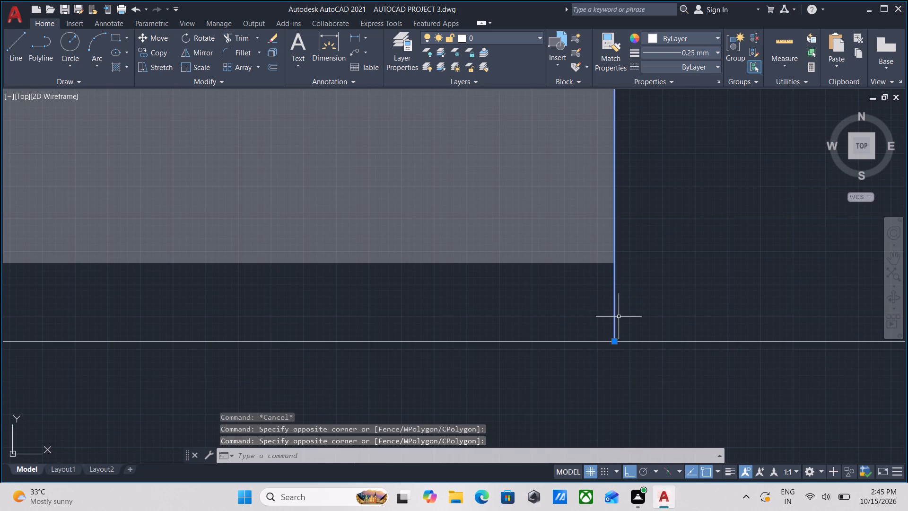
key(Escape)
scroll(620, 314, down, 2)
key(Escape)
Stretch the lower end of the same balcony side line 6" up to the bottom corner of the hatched panel.
scroll(621, 314, up, 2)
click(621, 314)
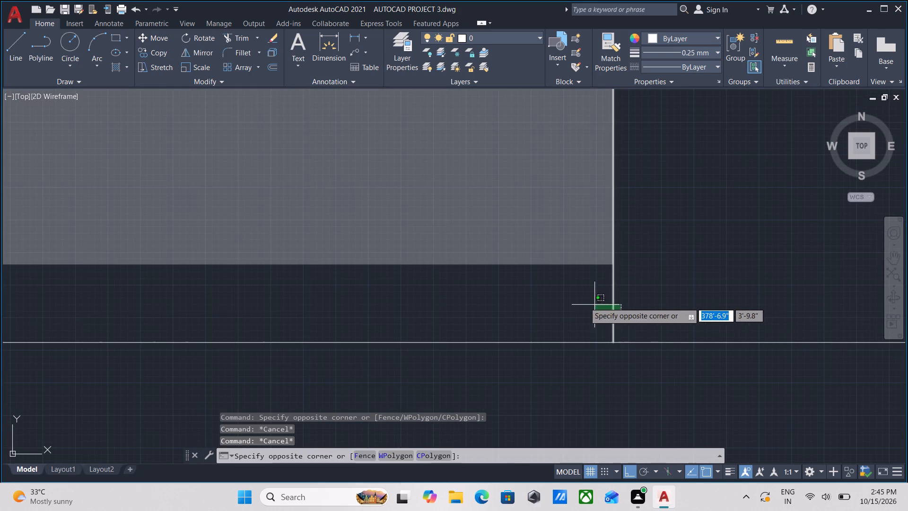
click(585, 302)
click(613, 343)
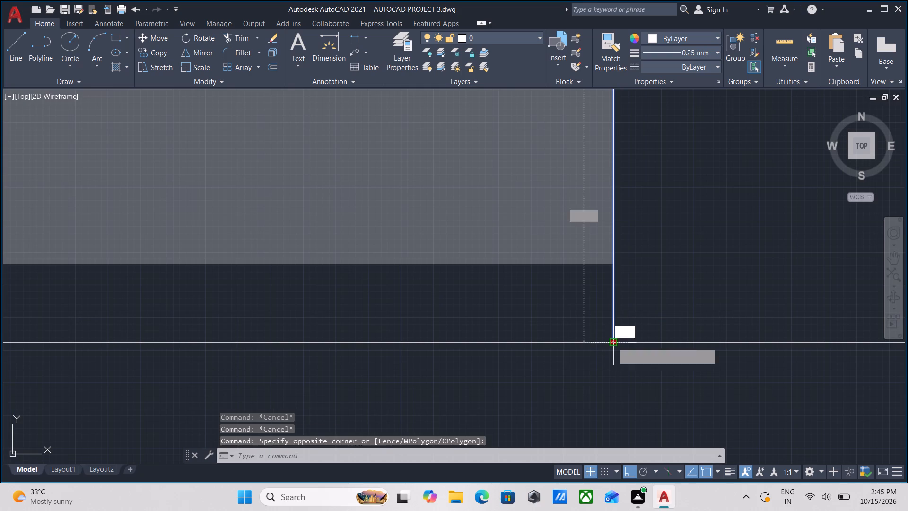
scroll(611, 262, up, 3)
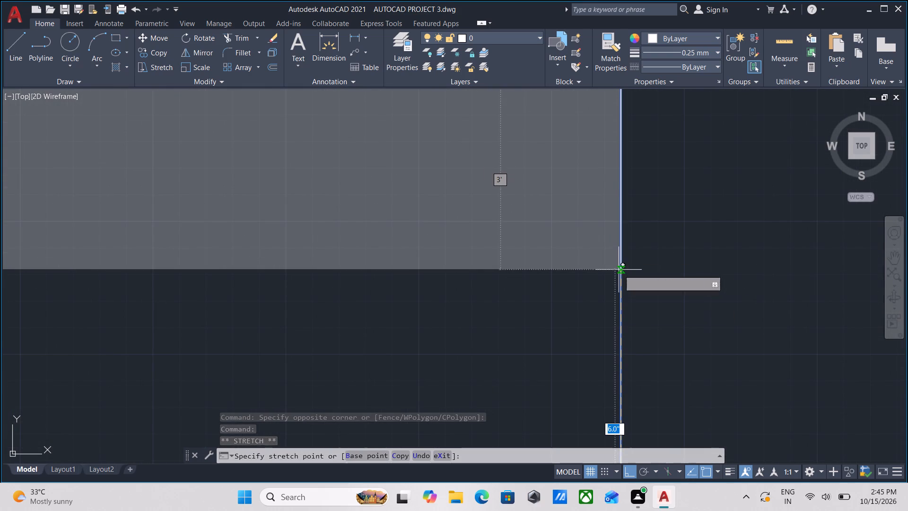
click(619, 270)
scroll(619, 270, down, 6)
key(Escape)
scroll(620, 273, down, 3)
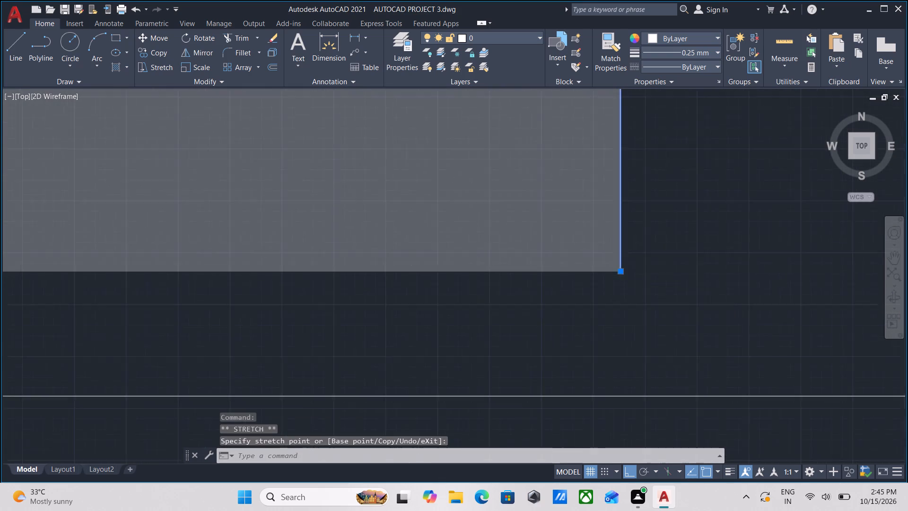
key(Escape)
Draw a horizontal line about 6' long along the bottom edge of the small hatched balcony panel, from corner to corner.
scroll(623, 273, down, 7)
middle_drag(646, 269, 582, 291)
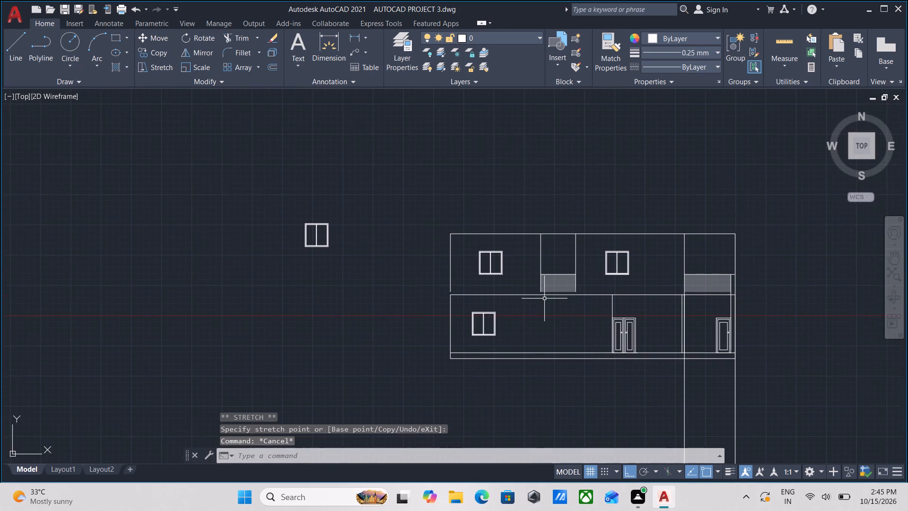
scroll(544, 299, up, 3)
key(l)
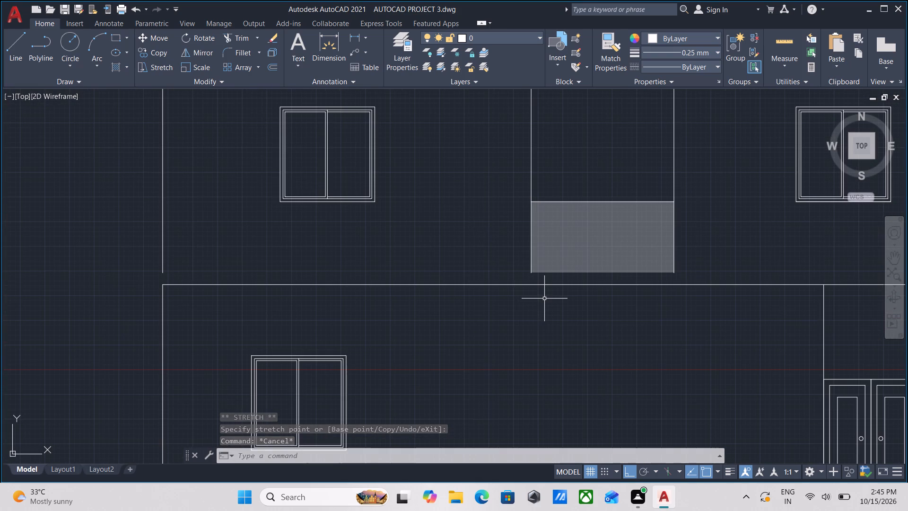
key(Return)
scroll(532, 279, up, 3)
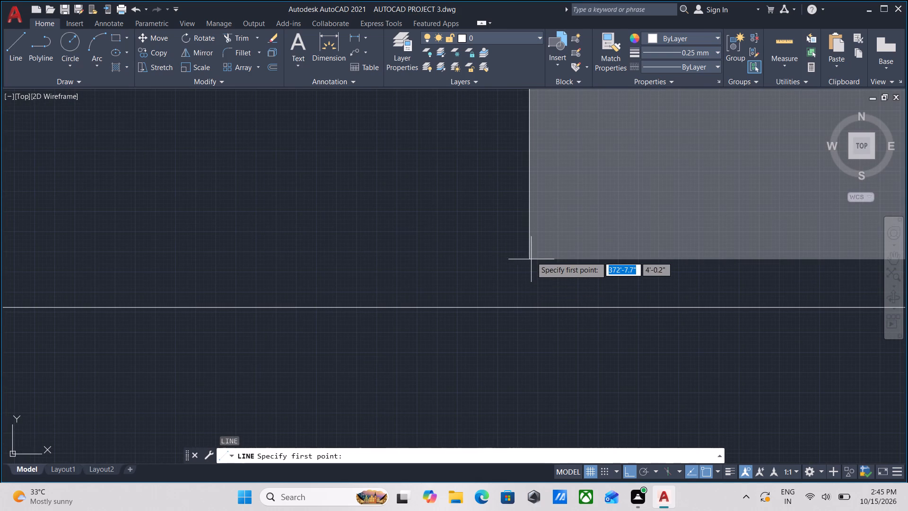
click(529, 261)
middle_drag(671, 263, 433, 295)
middle_drag(633, 292, 505, 318)
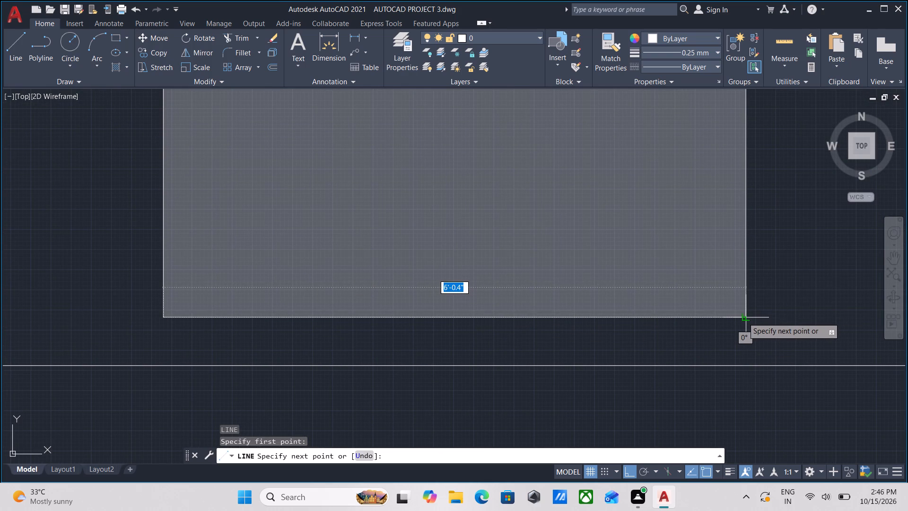
click(745, 318)
scroll(745, 318, down, 3)
key(Escape)
Draw a horizontal line along the bottom edge of the large hatched balcony panel, between the wall lines on both sides of the hatch.
scroll(757, 312, down, 3)
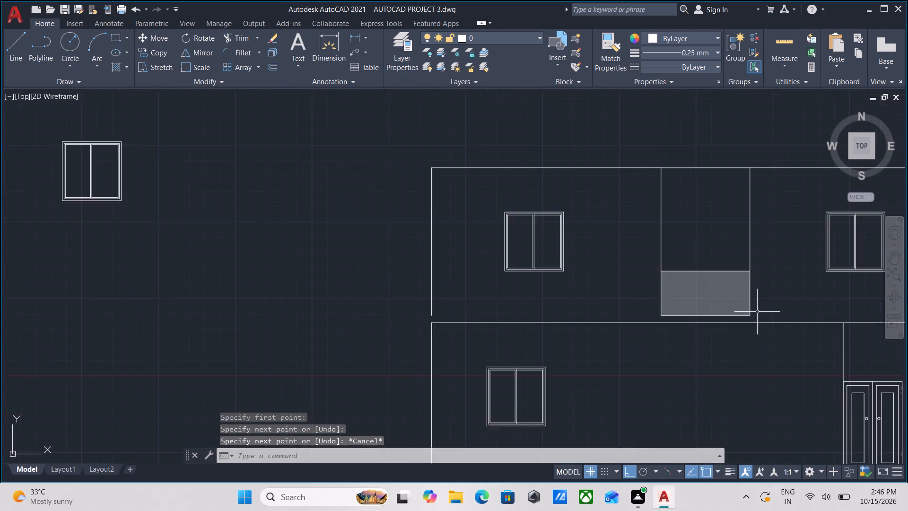
middle_drag(757, 312, 575, 334)
middle_drag(675, 336, 560, 337)
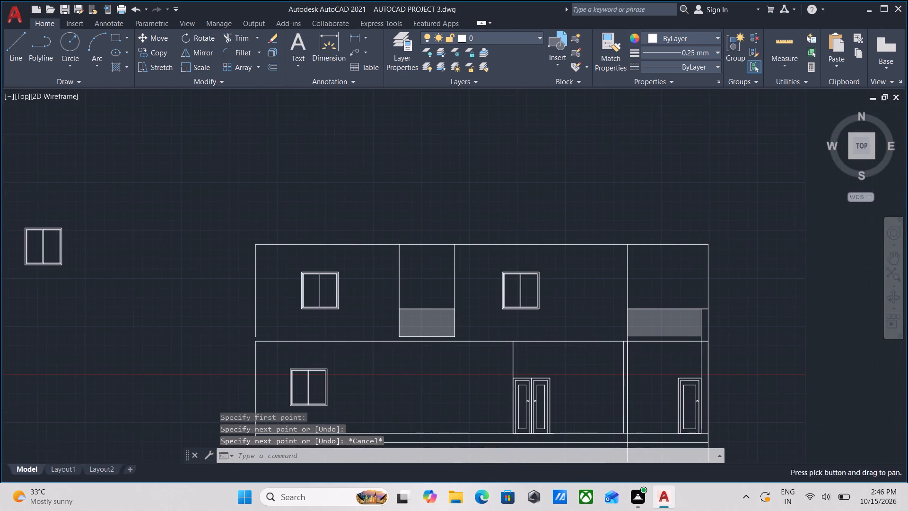
scroll(694, 354, up, 2)
scroll(562, 307, up, 3)
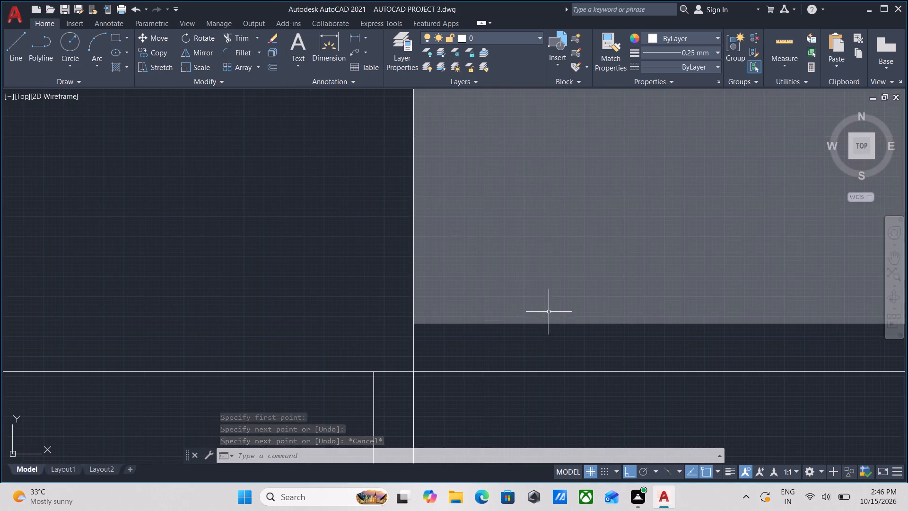
key(l)
key(Return)
scroll(530, 324, down, 1)
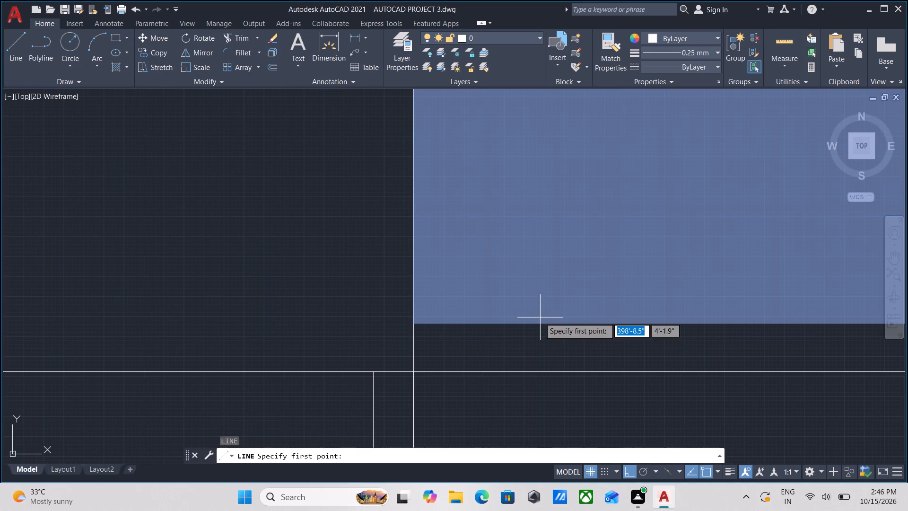
scroll(534, 321, down, 3)
scroll(510, 351, up, 2)
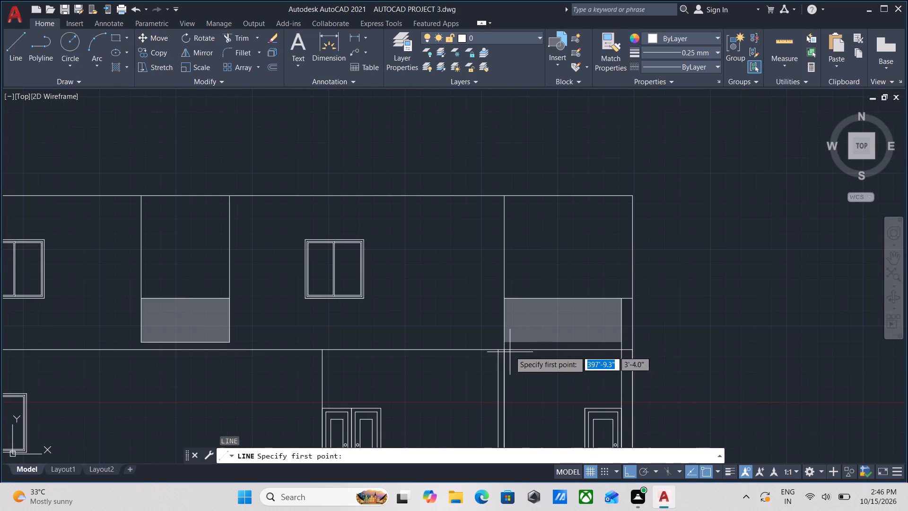
scroll(510, 351, up, 2)
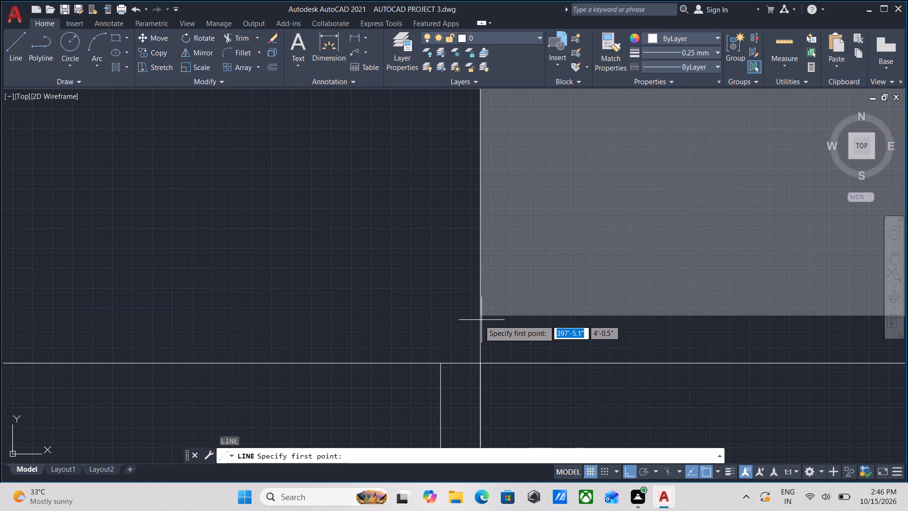
click(480, 316)
middle_drag(619, 325, 343, 330)
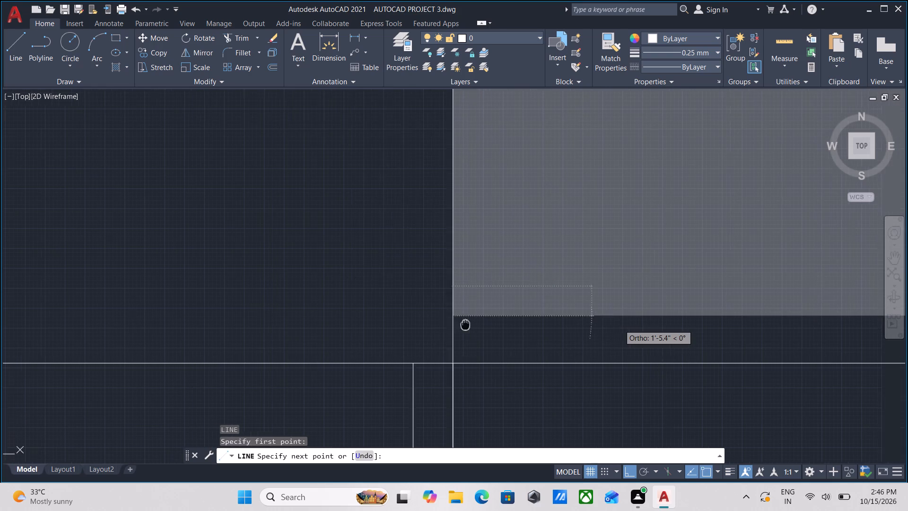
scroll(571, 333, down, 1)
middle_drag(571, 333, 367, 337)
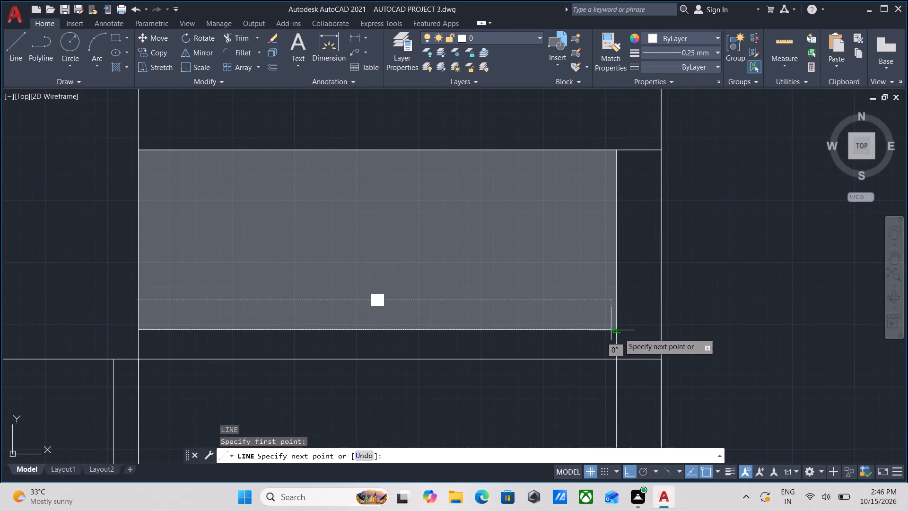
click(617, 330)
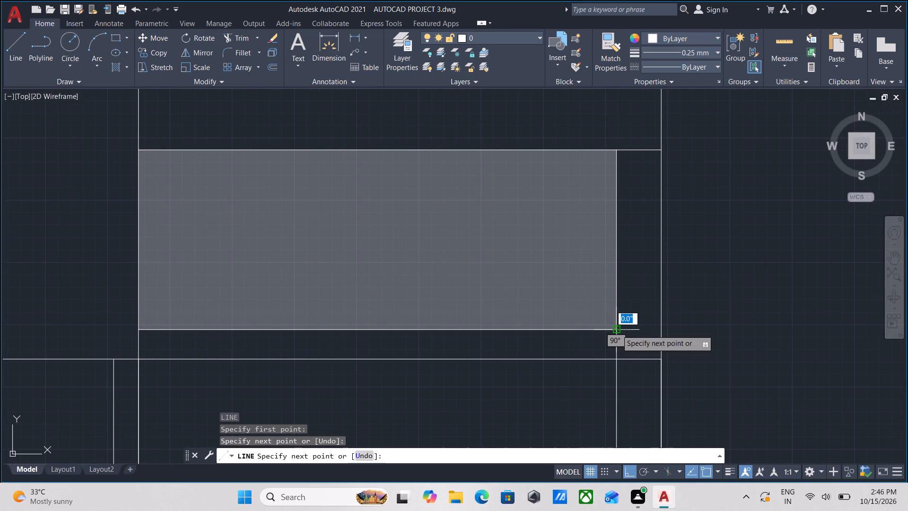
key(Escape)
Draw a horizontal line about 18'-9" long from the large balcony panel's lower inner corner to the small balcony panel's nearest lower corner.
scroll(453, 360, down, 4)
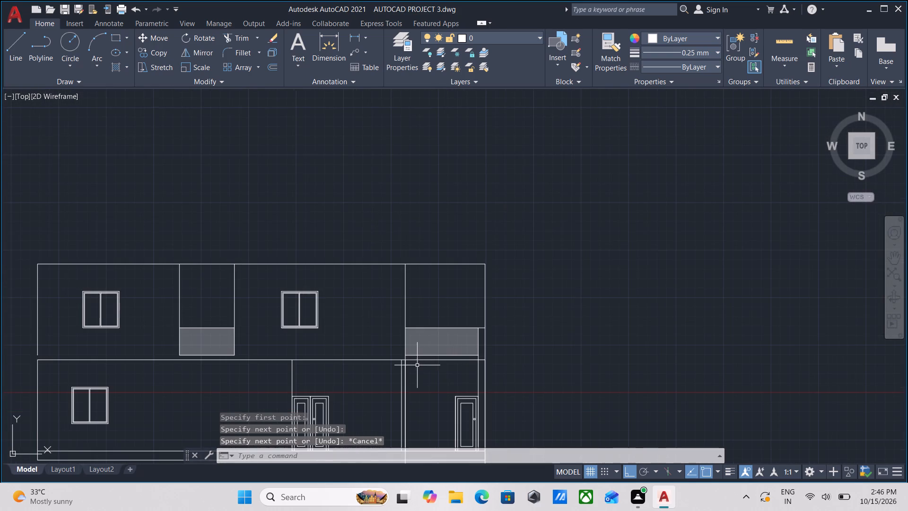
middle_drag(417, 365, 495, 366)
middle_drag(404, 340, 452, 362)
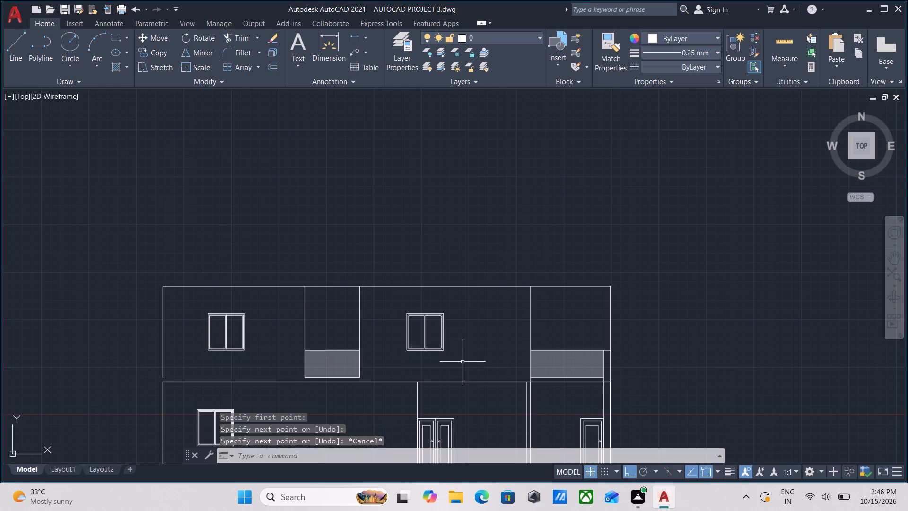
middle_drag(473, 371, 487, 382)
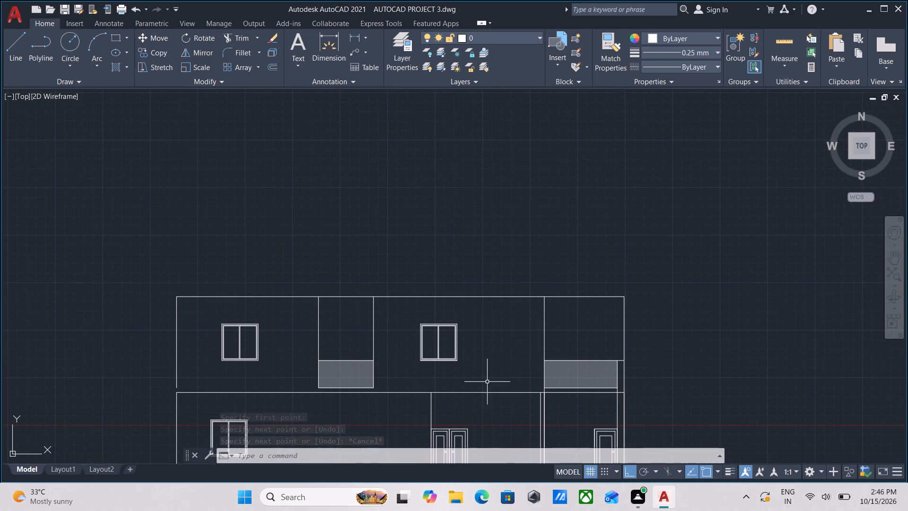
key(l)
key(Return)
scroll(503, 383, up, 2)
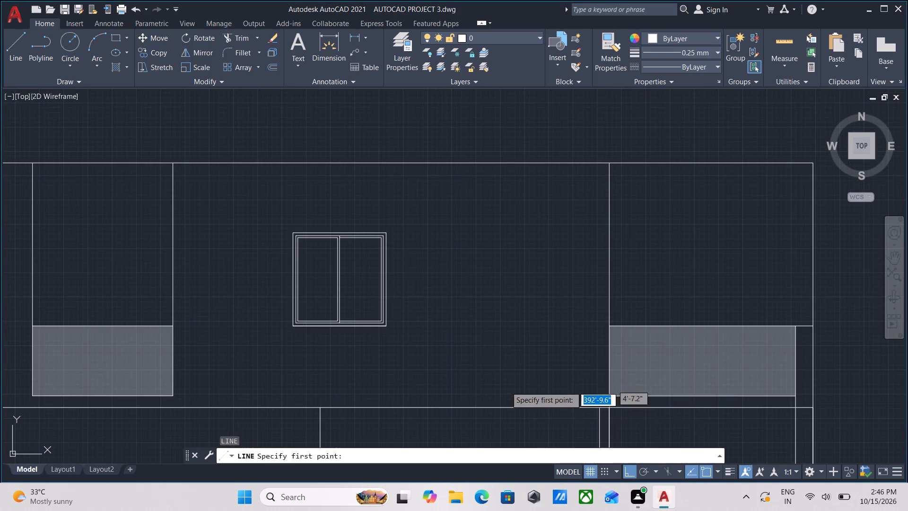
scroll(606, 395, up, 4)
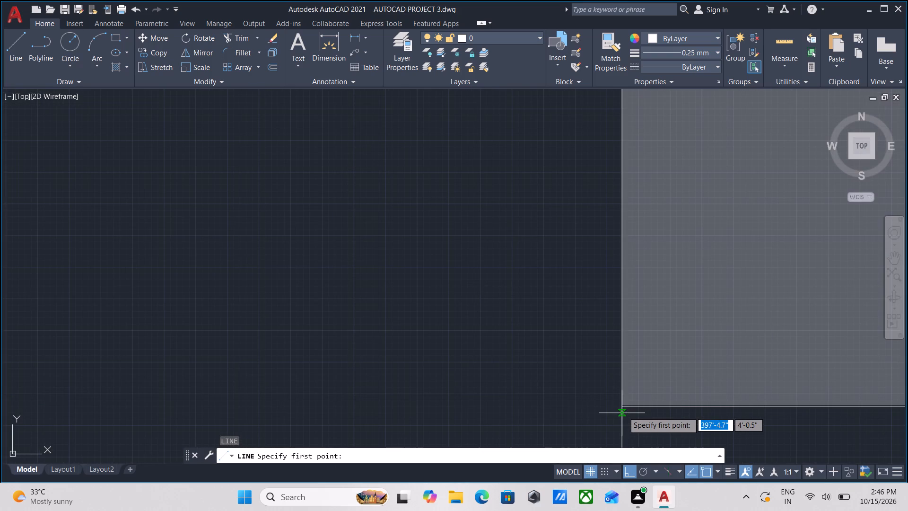
click(624, 407)
middle_drag(425, 390, 635, 382)
scroll(441, 364, down, 2)
middle_drag(439, 364, 639, 350)
middle_drag(345, 338, 641, 350)
middle_drag(304, 331, 687, 371)
scroll(337, 378, down, 1)
middle_drag(337, 378, 403, 345)
scroll(424, 369, up, 2)
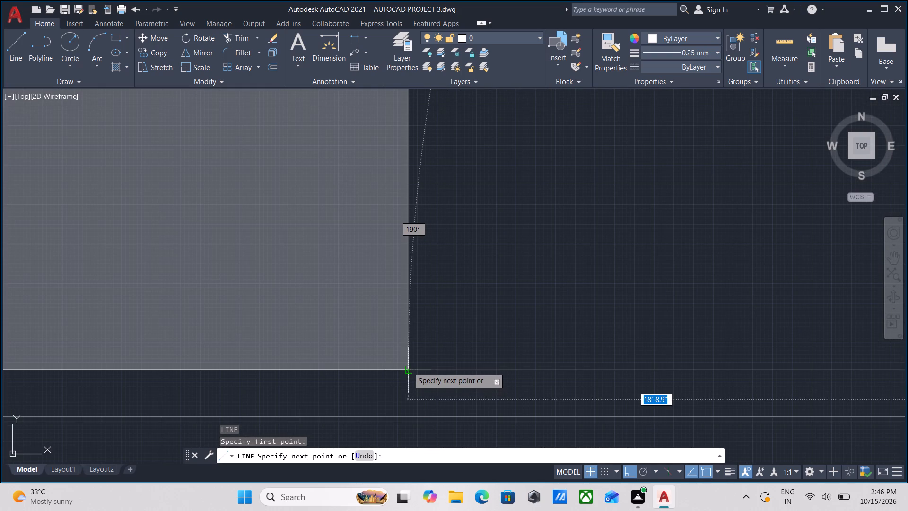
scroll(408, 367, up, 3)
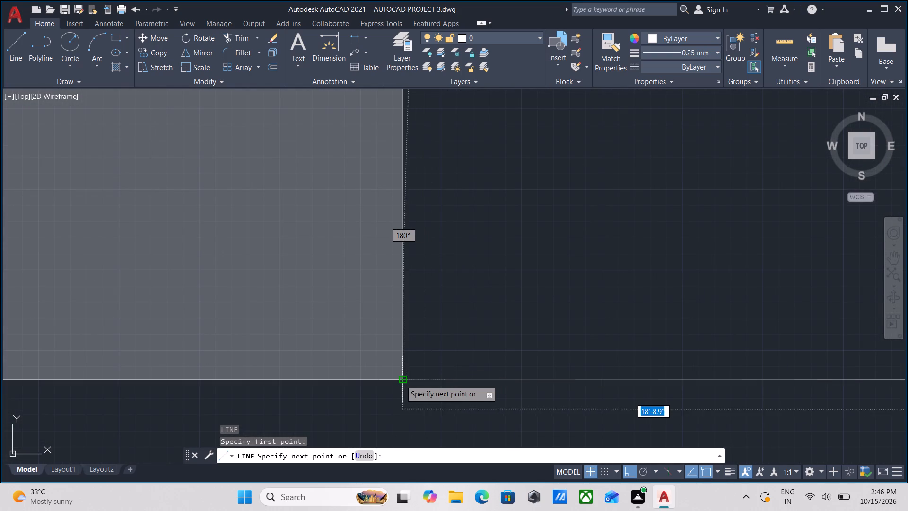
click(401, 380)
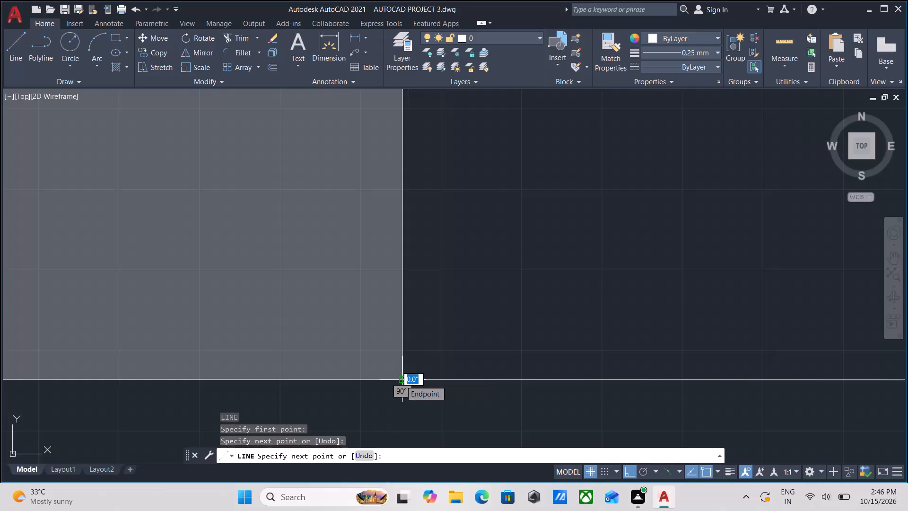
key(Escape)
Draw a horizontal line from the lower end of the first floor's left outer wall to the small balcony panel's nearest lower corner.
scroll(401, 380, down, 2)
scroll(432, 400, up, 2)
scroll(432, 400, down, 7)
middle_drag(384, 399, 385, 399)
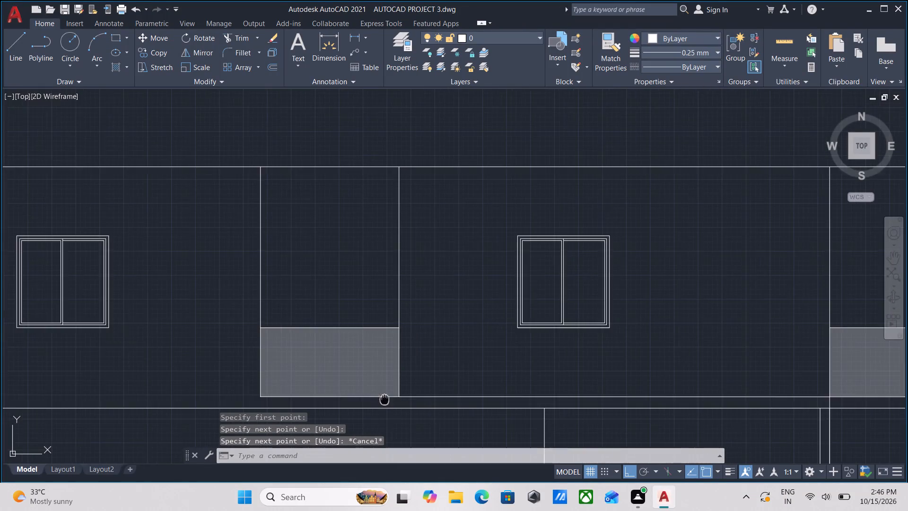
middle_drag(385, 399, 496, 339)
middle_drag(403, 346, 476, 362)
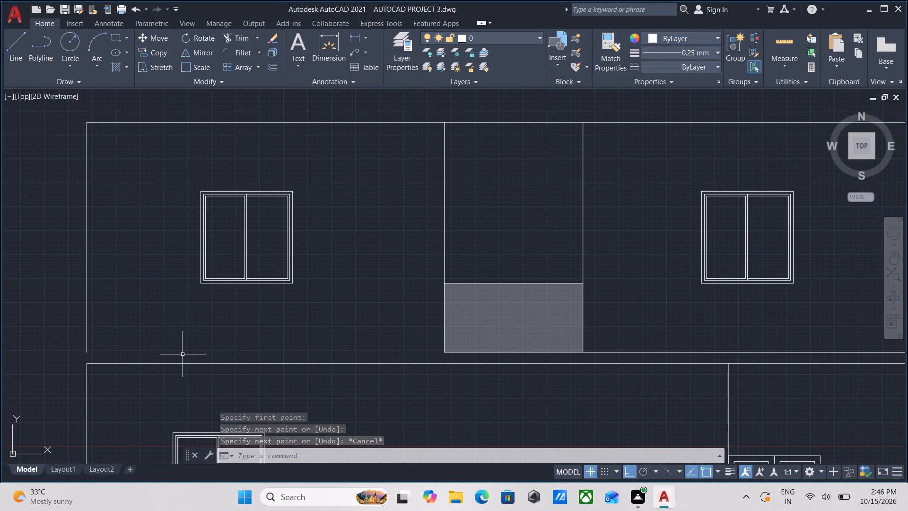
key(l)
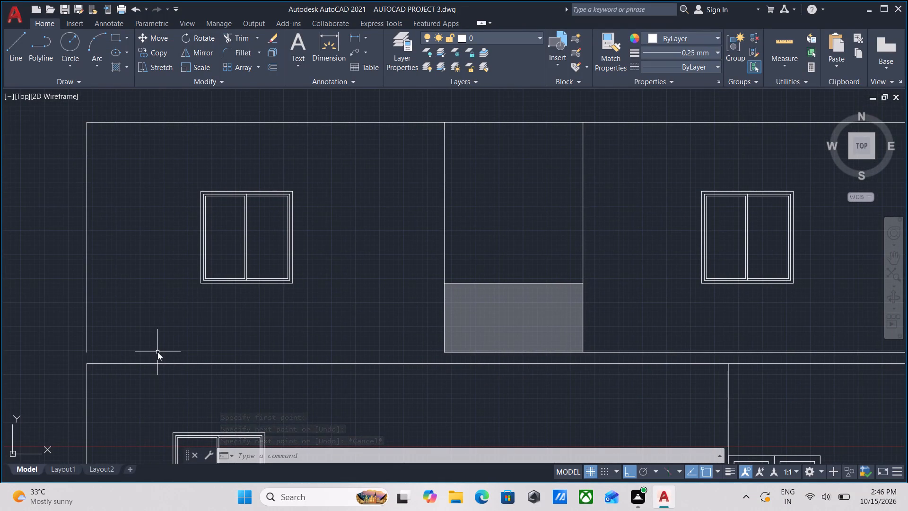
key(Return)
scroll(101, 364, up, 2)
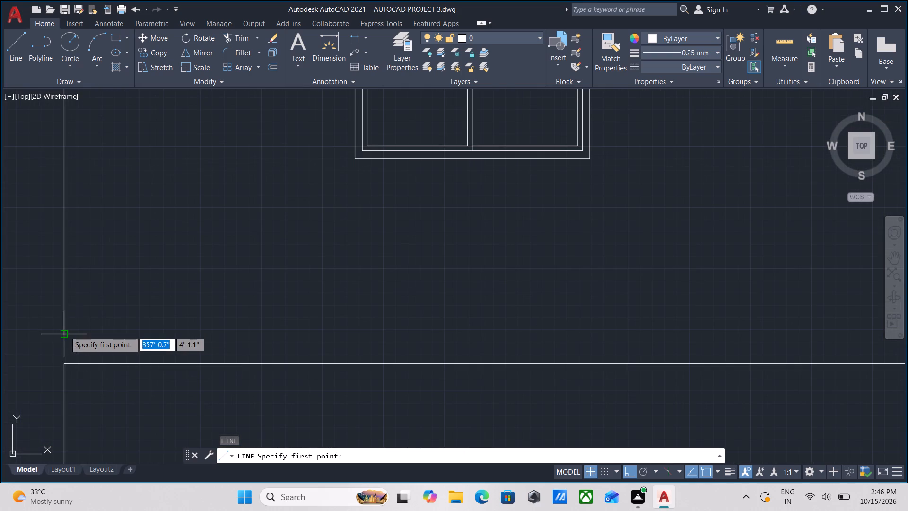
click(65, 331)
middle_drag(387, 351, 154, 346)
scroll(469, 356, down, 1)
middle_drag(468, 356, 329, 355)
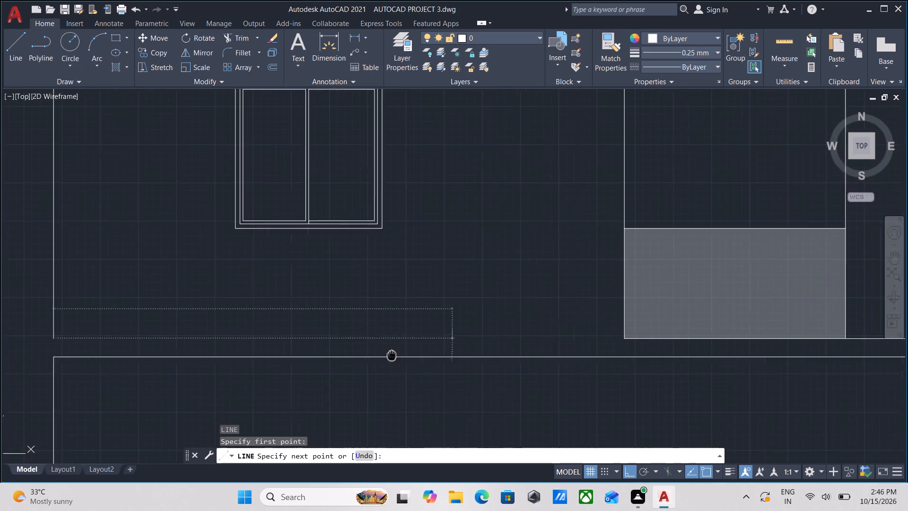
middle_drag(329, 355, 252, 356)
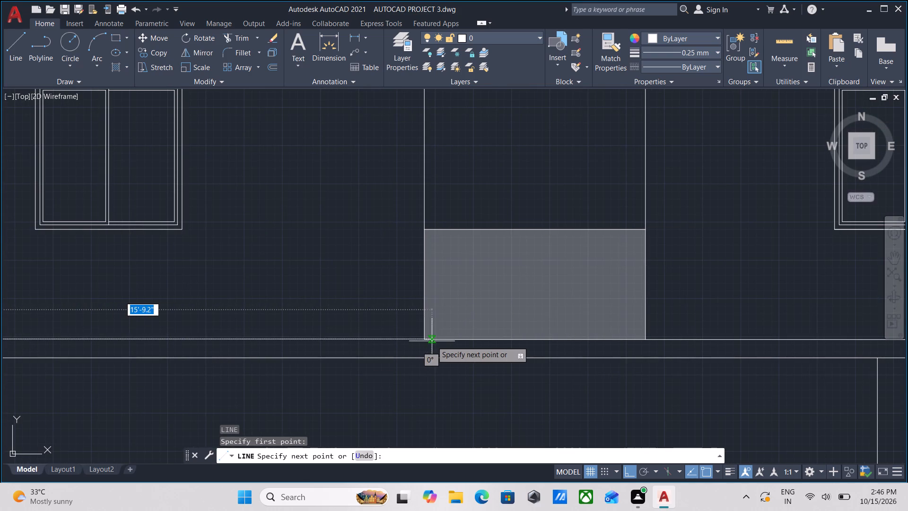
click(426, 342)
scroll(426, 342, down, 1)
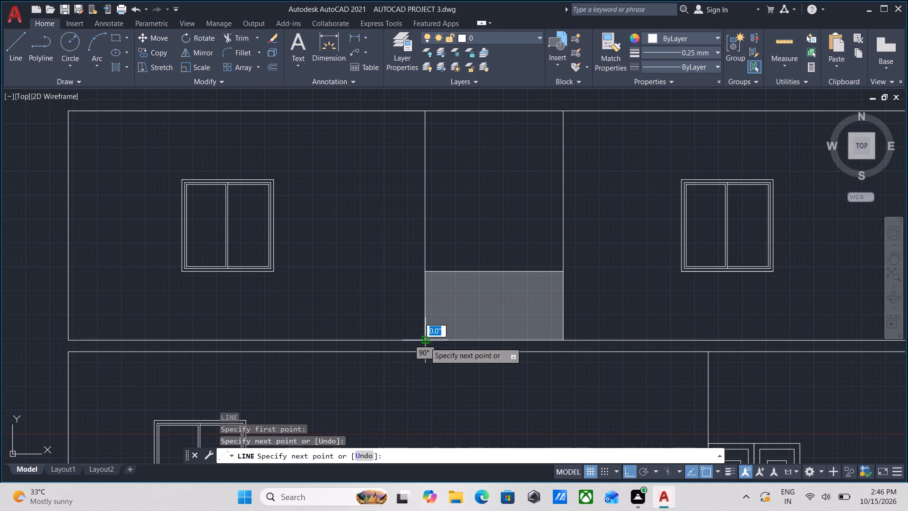
key(Escape)
Draw a 6" vertical line joining the first floor's lower left corner to the ground floor's upper left corner.
scroll(224, 369, down, 1)
middle_drag(228, 366, 277, 351)
scroll(215, 363, down, 1)
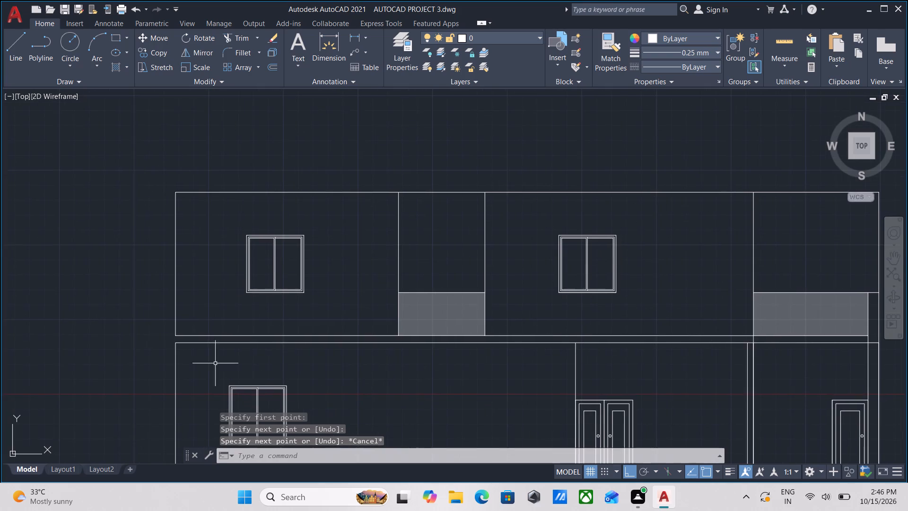
middle_drag(223, 360, 288, 398)
key(l)
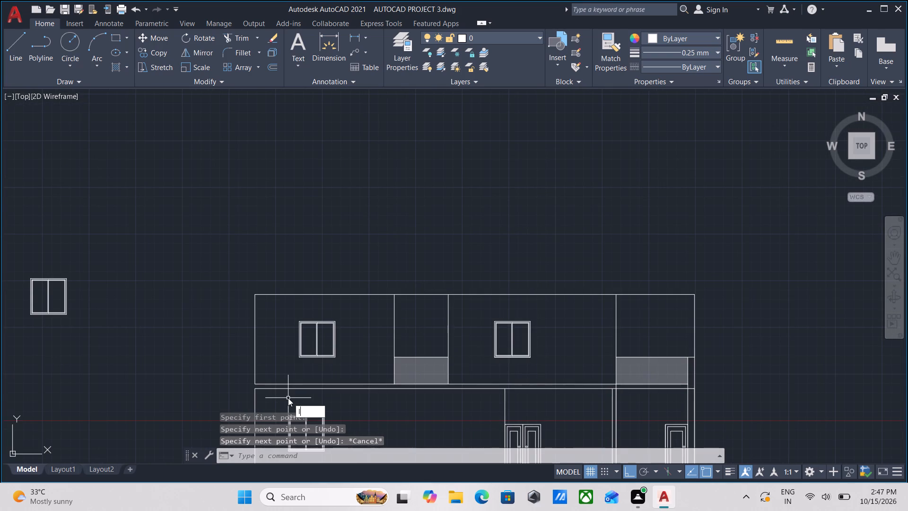
key(Return)
scroll(227, 432, up, 3)
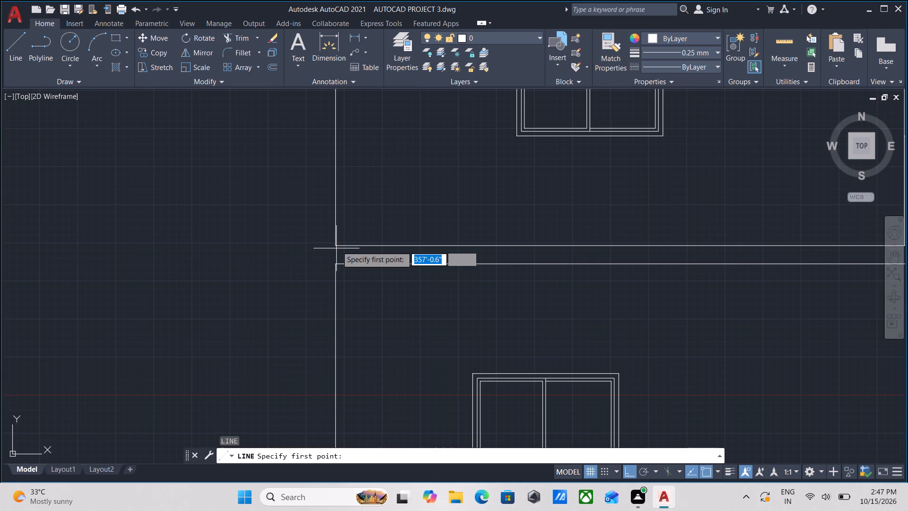
click(337, 243)
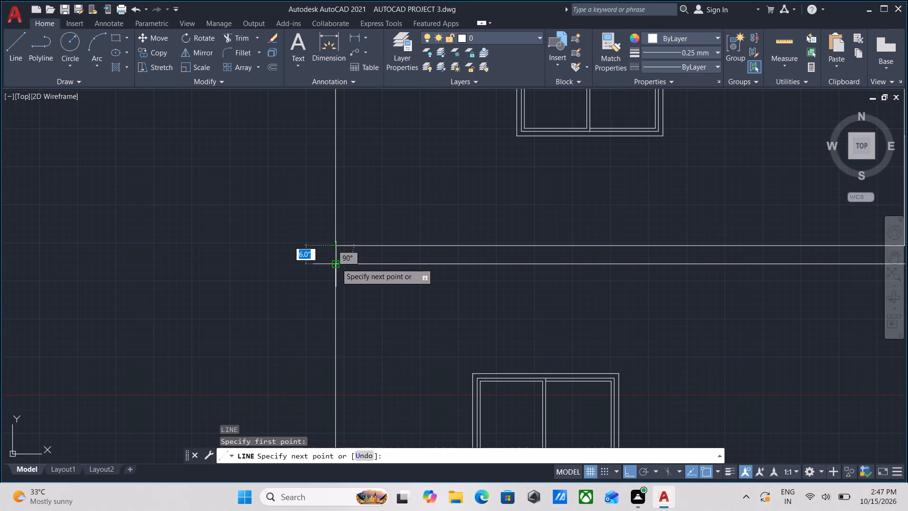
click(336, 263)
key(Escape)
Trim the short horizontal segment between the large hatched balcony panel's top corner and the outer wall line.
scroll(336, 263, down, 2)
scroll(401, 268, down, 2)
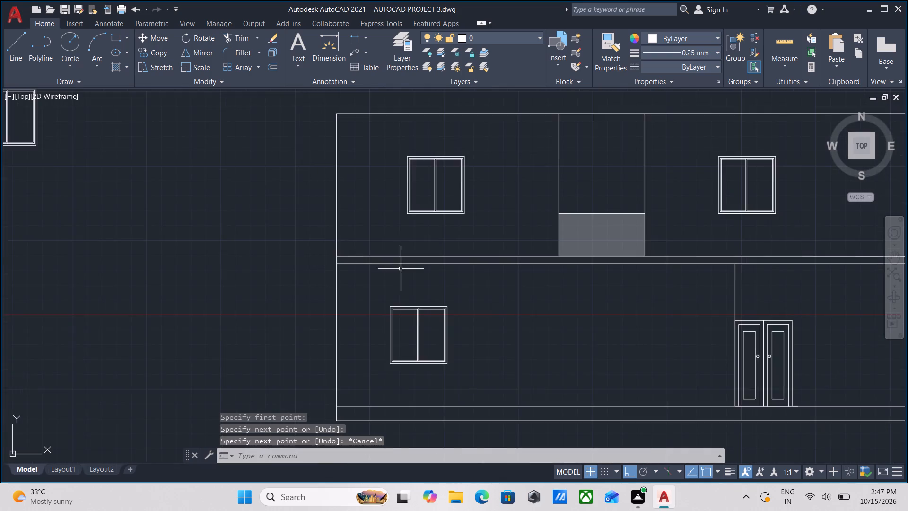
middle_drag(401, 267, 244, 278)
scroll(515, 270, up, 3)
scroll(469, 273, down, 1)
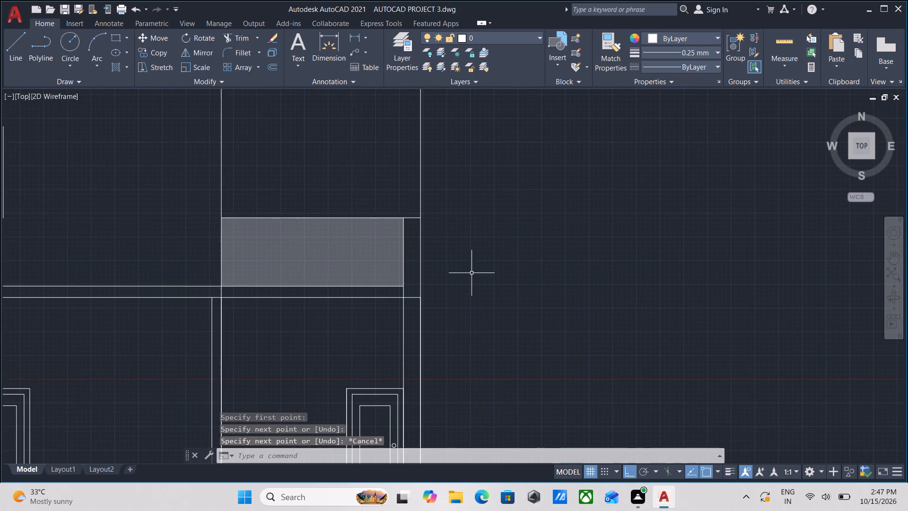
middle_drag(467, 273, 477, 309)
scroll(447, 270, up, 2)
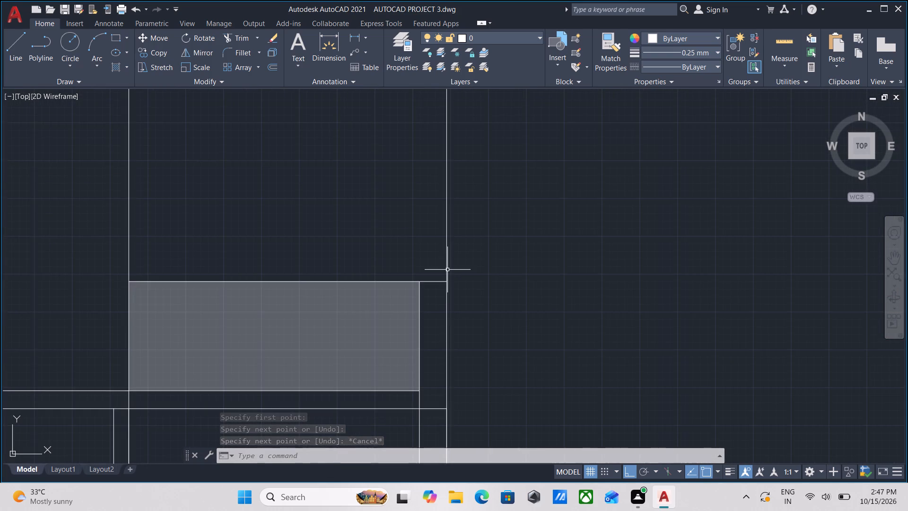
scroll(447, 270, down, 3)
scroll(441, 273, up, 3)
middle_drag(469, 290, 468, 314)
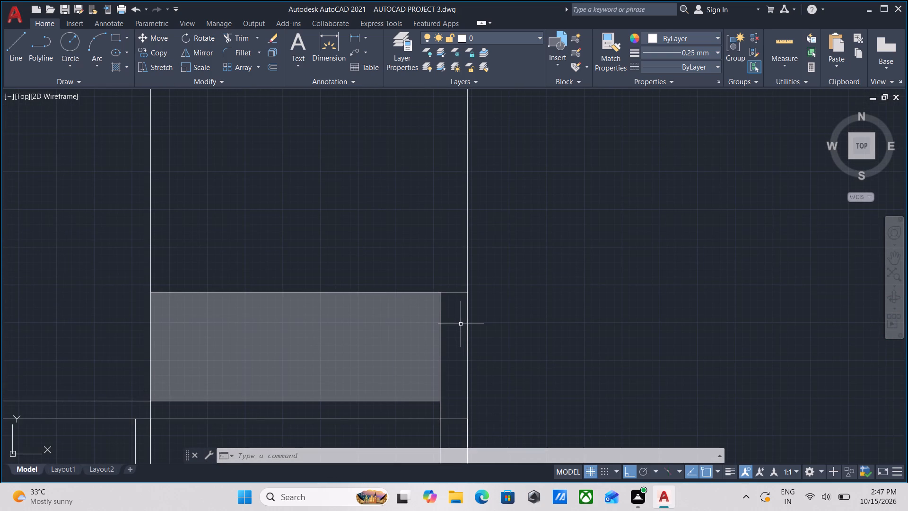
text(tr)
key(Return)
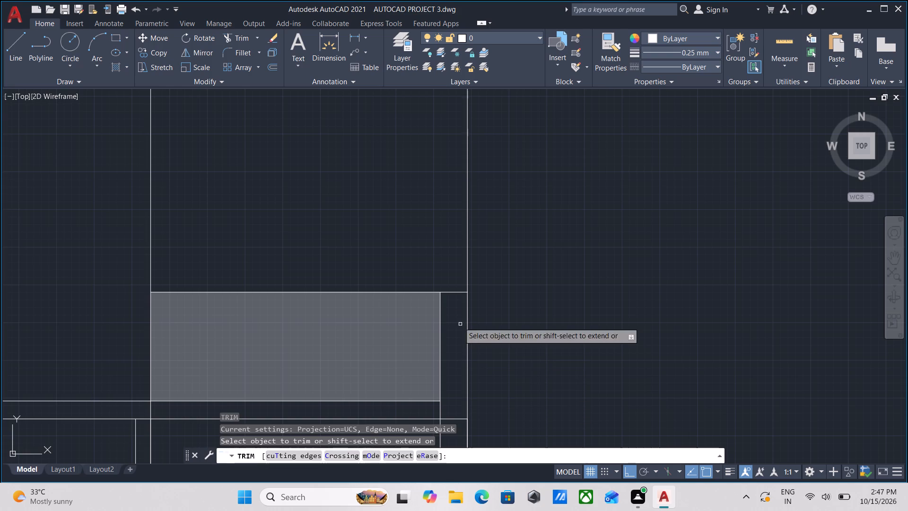
click(449, 303)
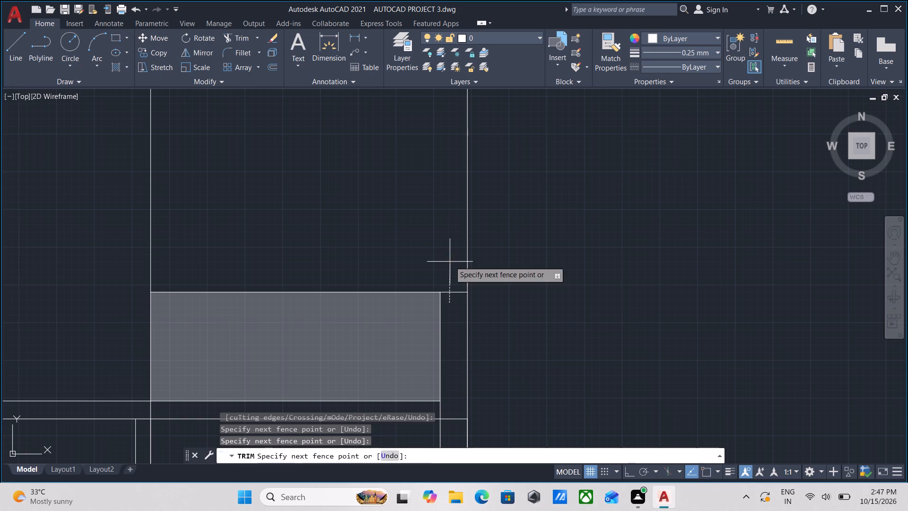
click(450, 261)
key(Escape)
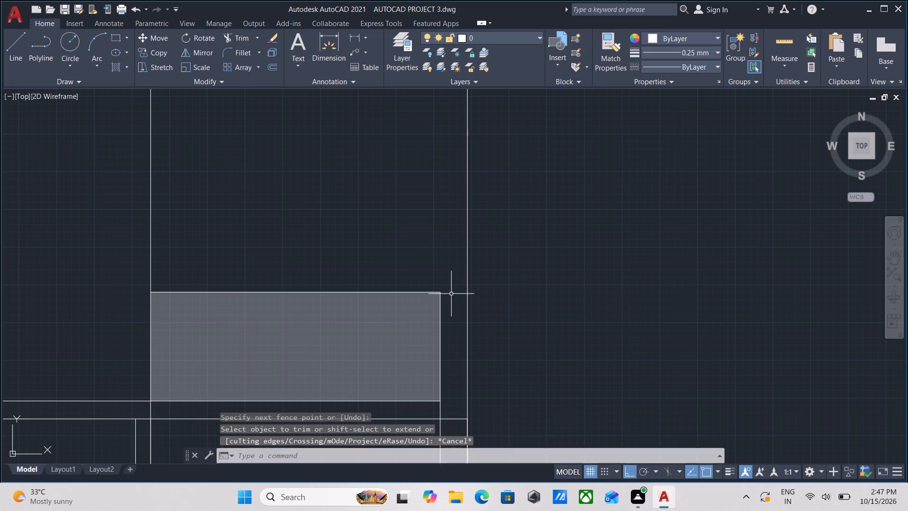
Draw a vertical line from the large balcony panel's upper outer corner up to the first floor's top edge.
scroll(451, 294, down, 1)
middle_drag(451, 294, 463, 364)
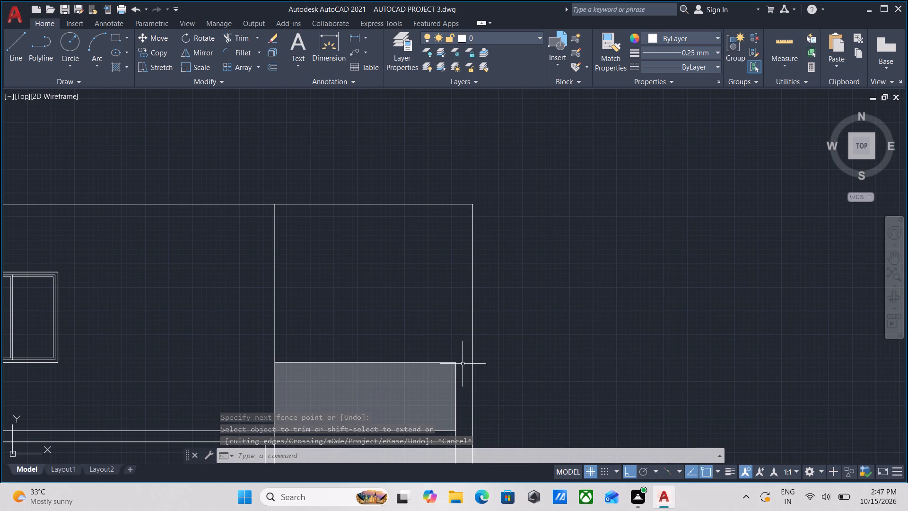
key(l)
key(Return)
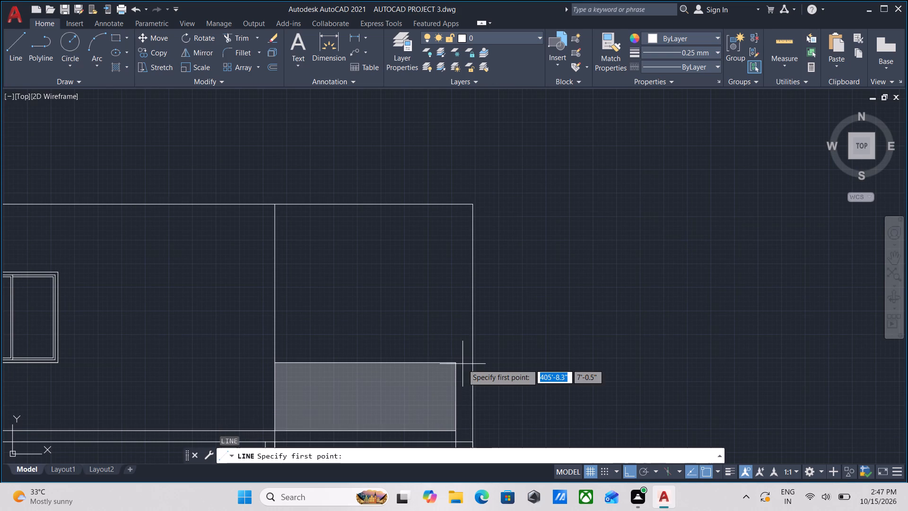
scroll(457, 368, up, 3)
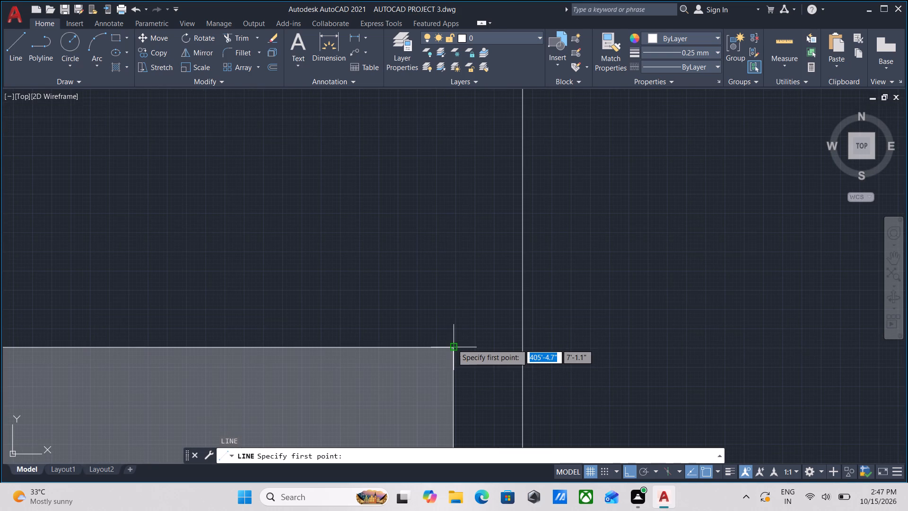
click(452, 344)
middle_drag(445, 215, 442, 348)
scroll(449, 227, down, 1)
middle_drag(449, 227, 441, 361)
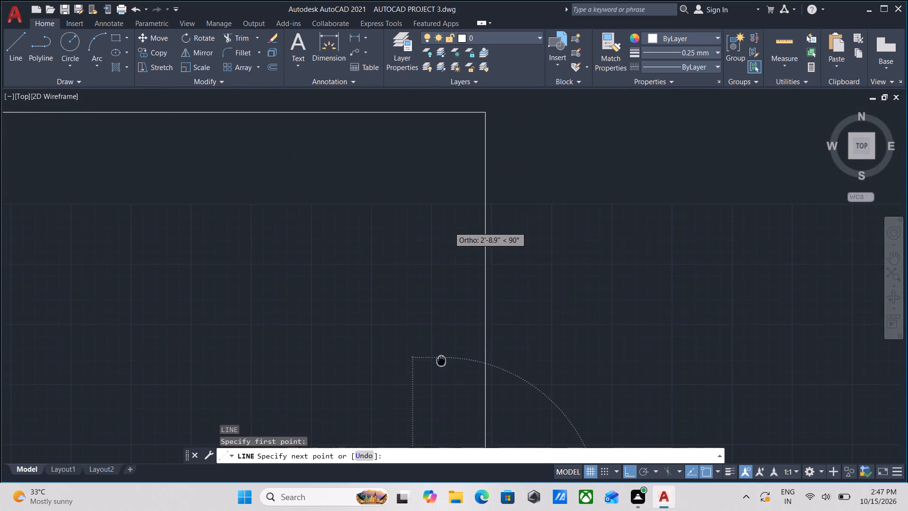
scroll(452, 221, down, 1)
middle_drag(452, 221, 450, 289)
click(443, 222)
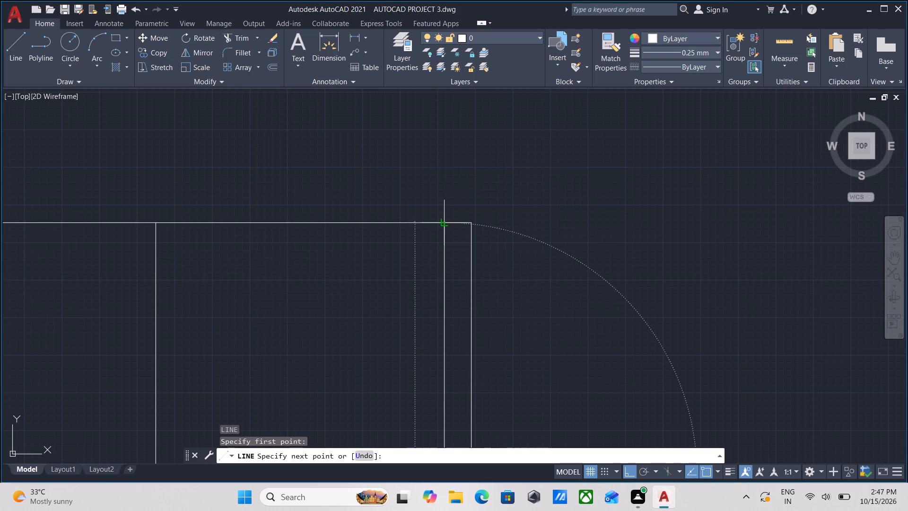
key(Escape)
Trim the short horizontal segment between the ground floor's outer wall lines, and the vertical segment crossing the floor gap below the large balcony's outer edge.
scroll(477, 234, down, 3)
middle_drag(520, 259, 528, 241)
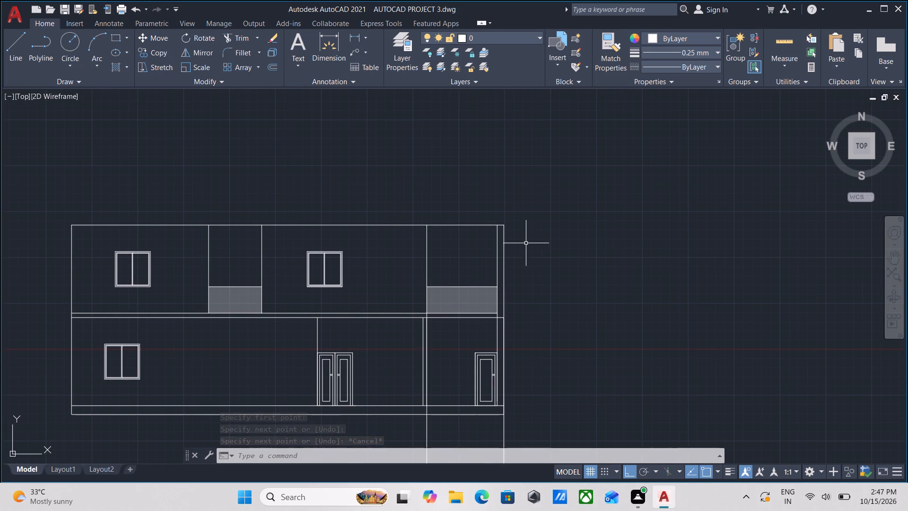
scroll(486, 350, up, 2)
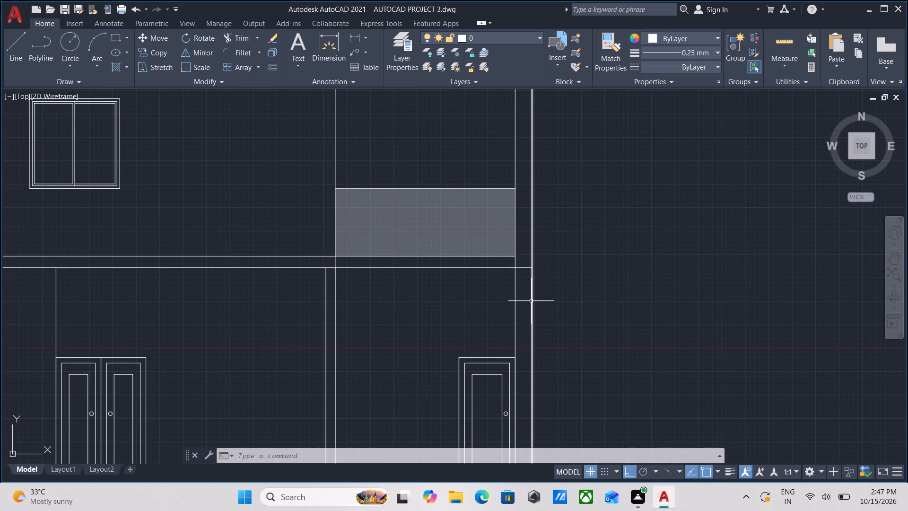
key(t)
key(r)
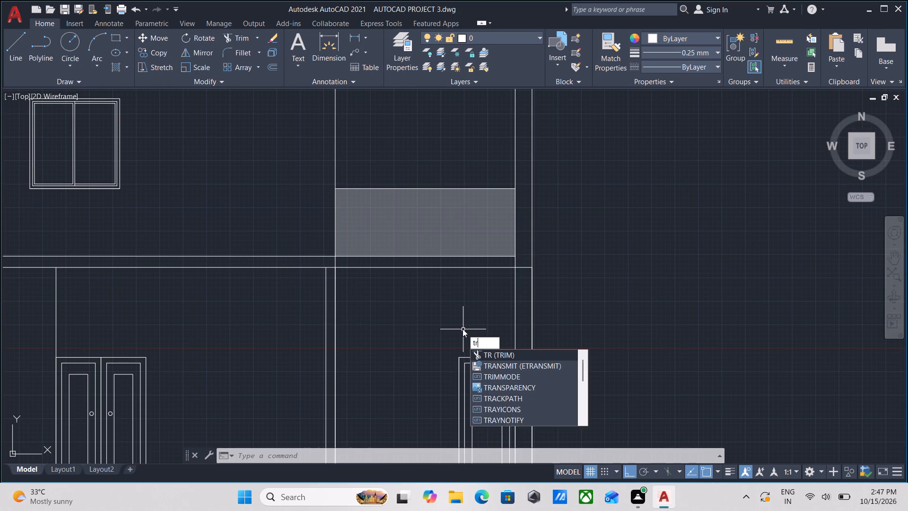
key(Return)
scroll(477, 270, up, 2)
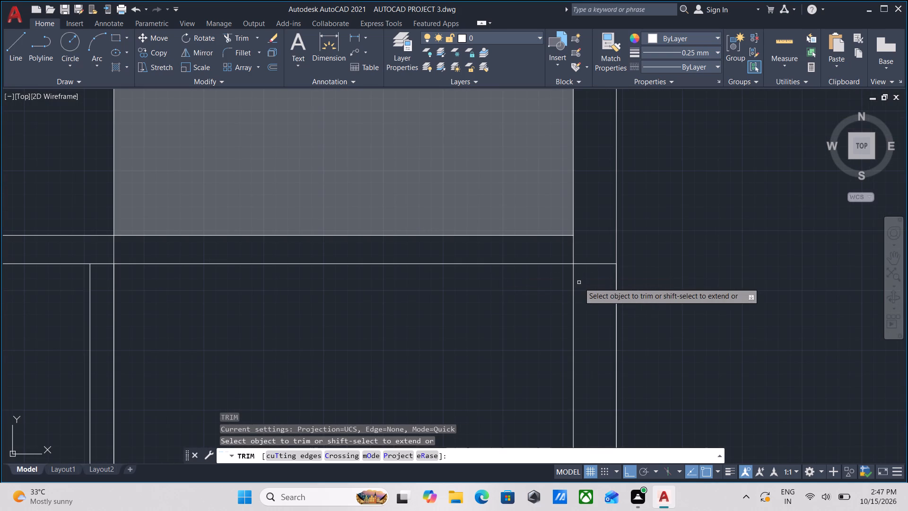
click(579, 282)
click(588, 234)
click(588, 245)
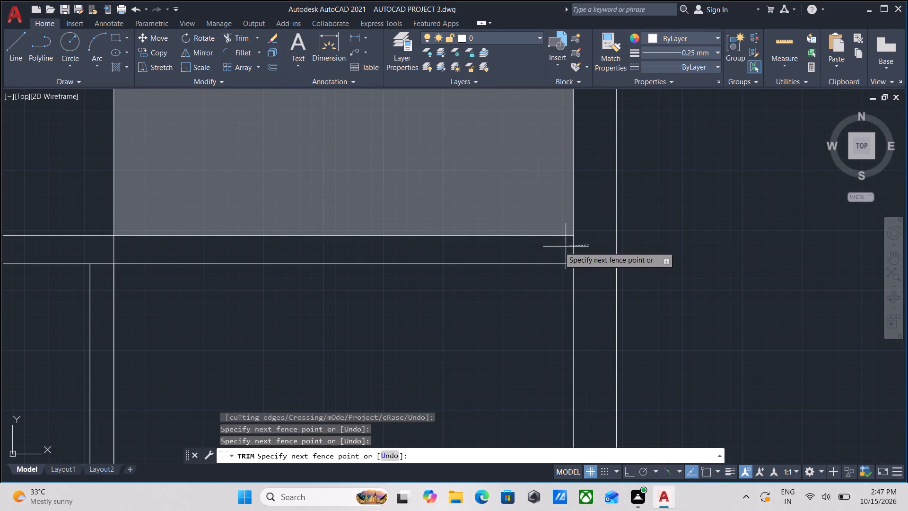
click(513, 246)
Trim the vertical segment crossing the floor gap below the large balcony's inner edge, and the short horizontal segment capping the narrow ground floor wall below.
scroll(513, 246, down, 1)
scroll(465, 291, down, 1)
middle_drag(465, 291, 614, 326)
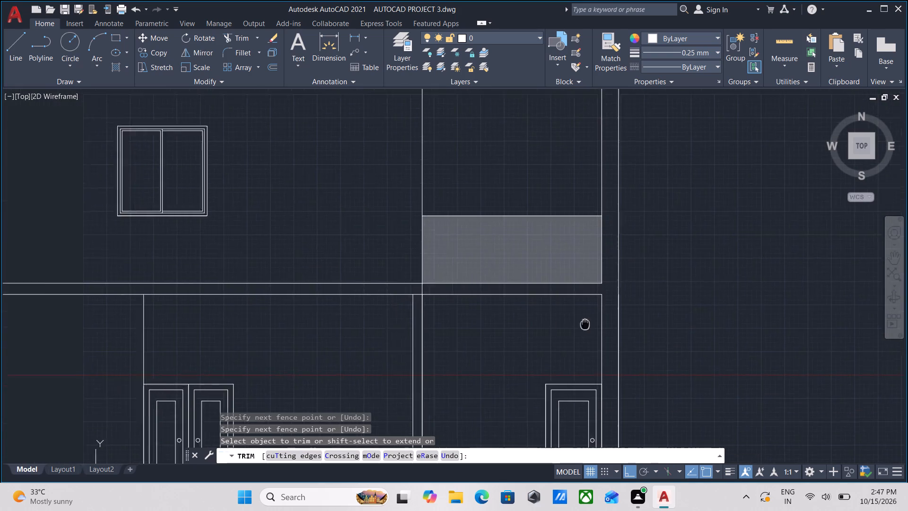
middle_drag(614, 326, 660, 325)
scroll(524, 299, up, 3)
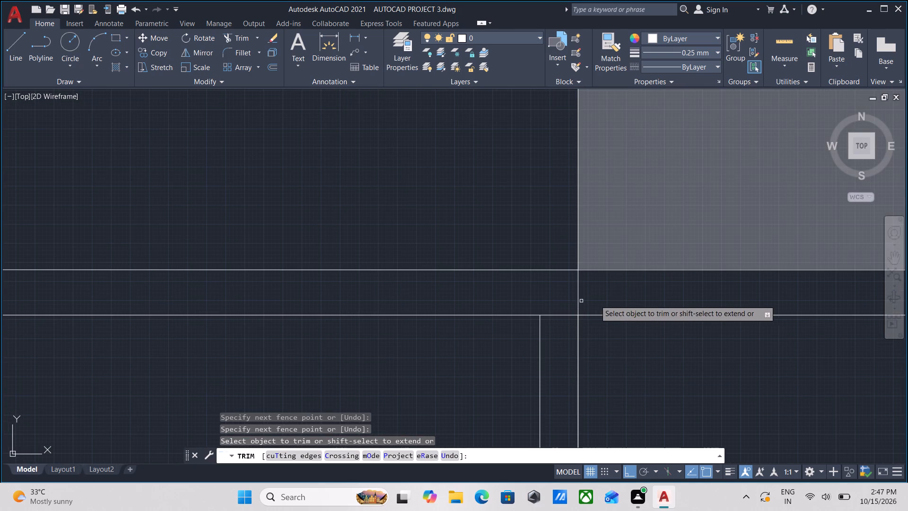
click(603, 296)
click(458, 290)
click(561, 334)
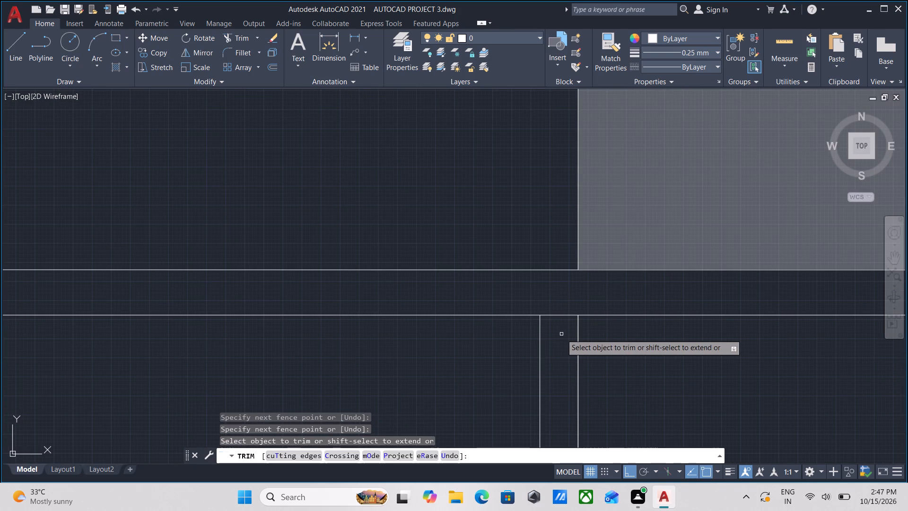
click(550, 300)
Examine the two-storey front elevation against the first floor plan, including its balconies, and inspect the elevation's base near the single door.
scroll(550, 300, down, 3)
scroll(490, 331, down, 2)
middle_drag(490, 331, 541, 303)
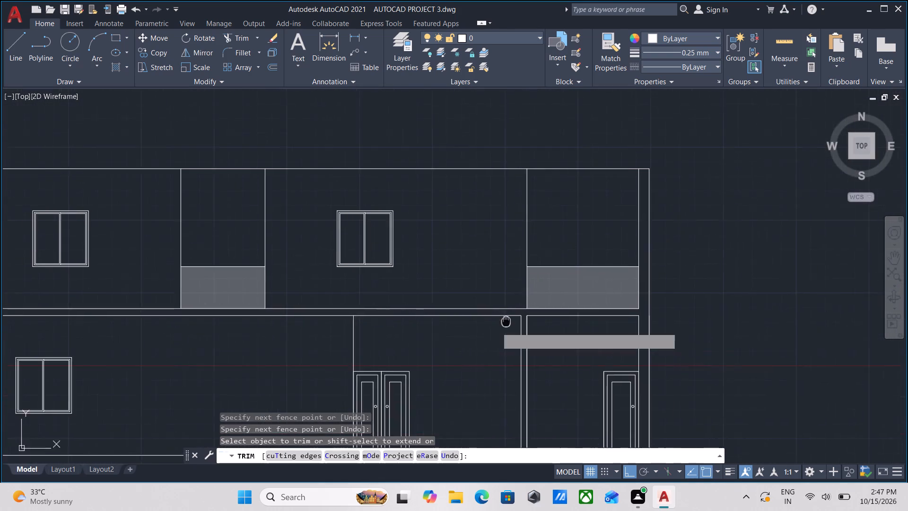
middle_drag(541, 303, 564, 285)
middle_drag(476, 286, 533, 291)
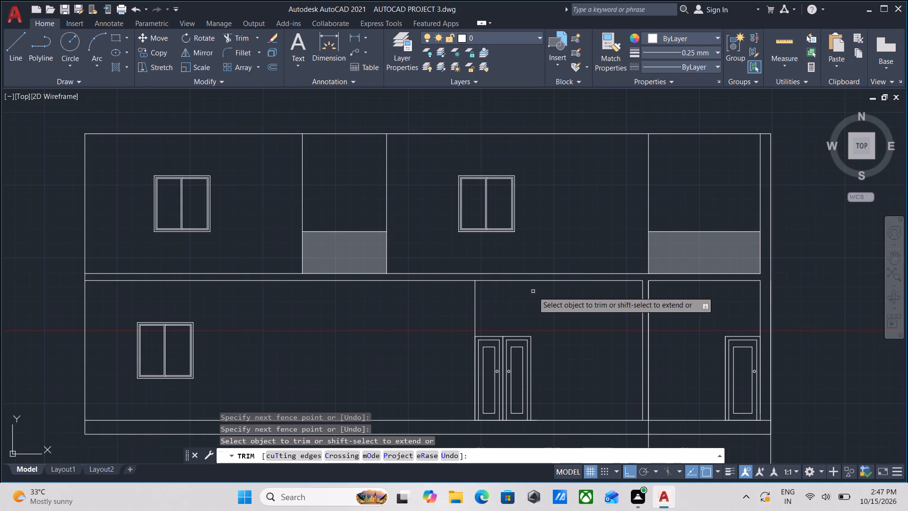
middle_drag(533, 291, 572, 309)
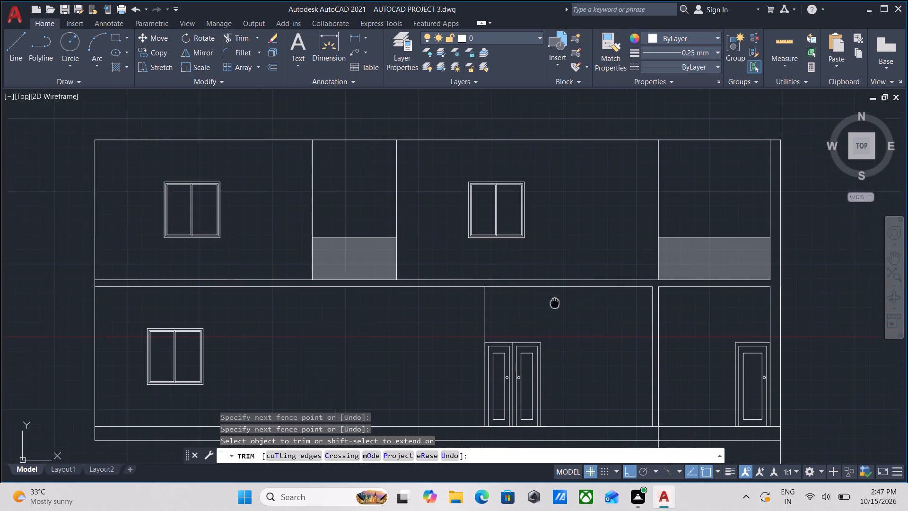
middle_drag(572, 309, 579, 313)
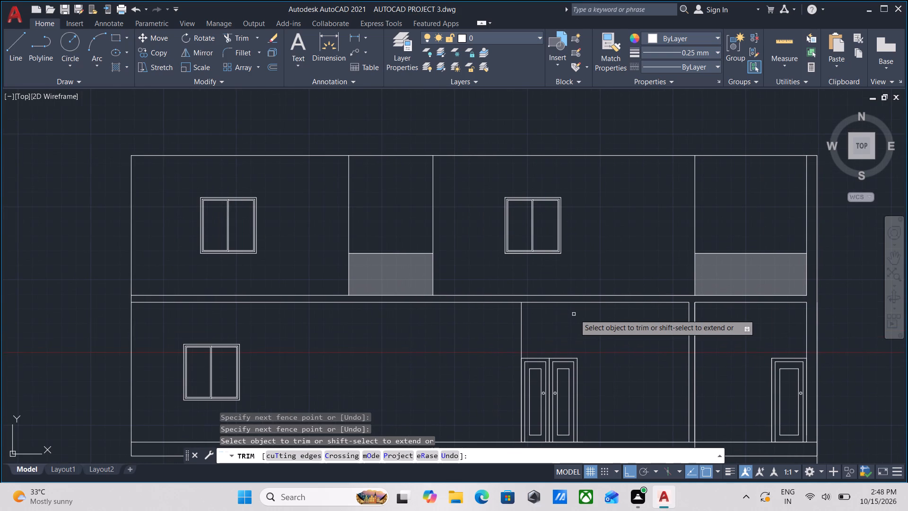
scroll(575, 314, down, 2)
middle_drag(575, 314, 561, 315)
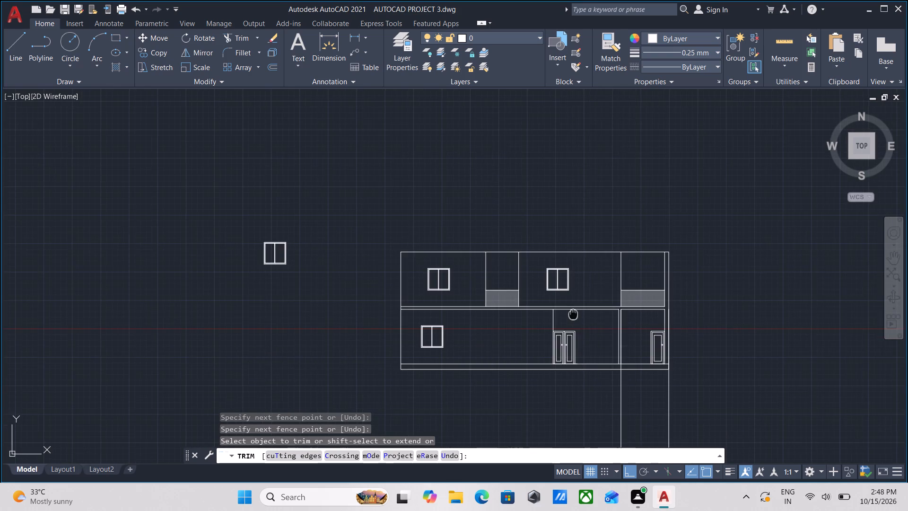
middle_drag(561, 315, 538, 322)
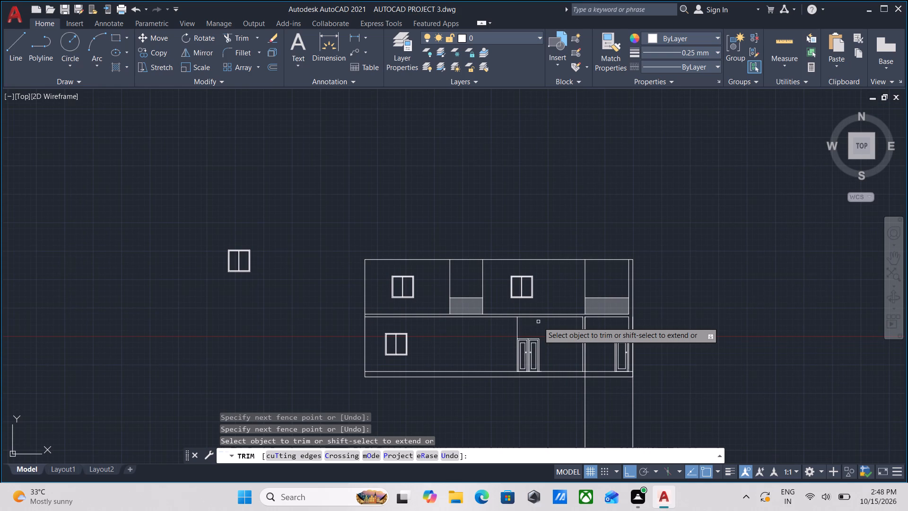
scroll(544, 321, down, 1)
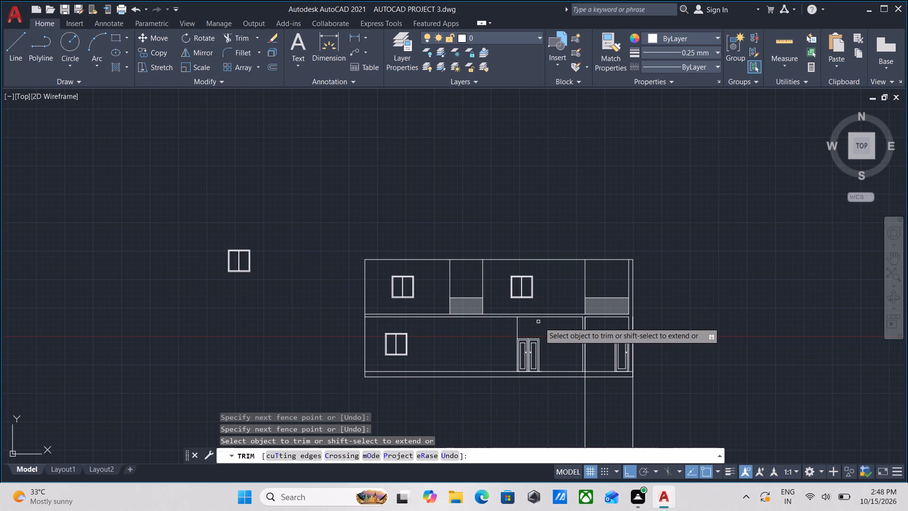
scroll(545, 116, down, 1)
middle_drag(536, 147, 519, 242)
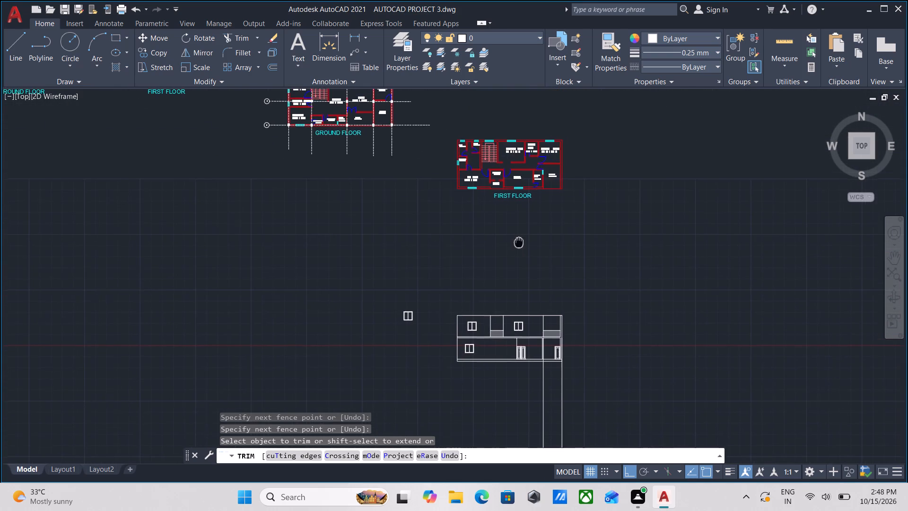
scroll(498, 171, up, 4)
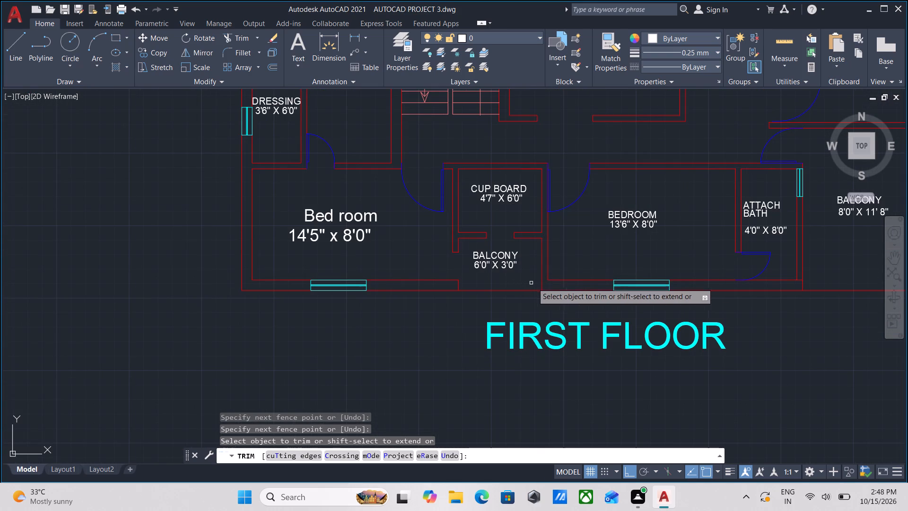
scroll(560, 303, down, 2)
middle_drag(694, 346, 635, 222)
scroll(634, 225, down, 2)
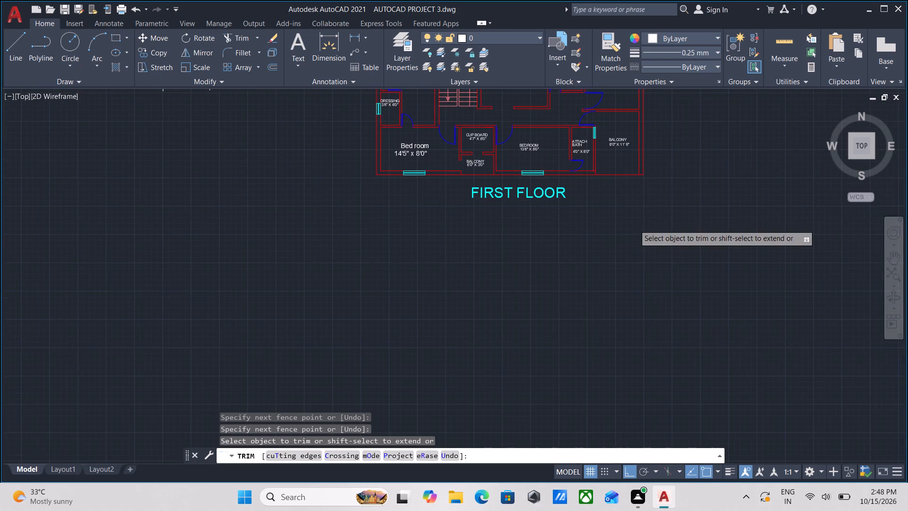
middle_drag(629, 294, 628, 282)
scroll(625, 282, up, 1)
middle_drag(619, 284, 614, 318)
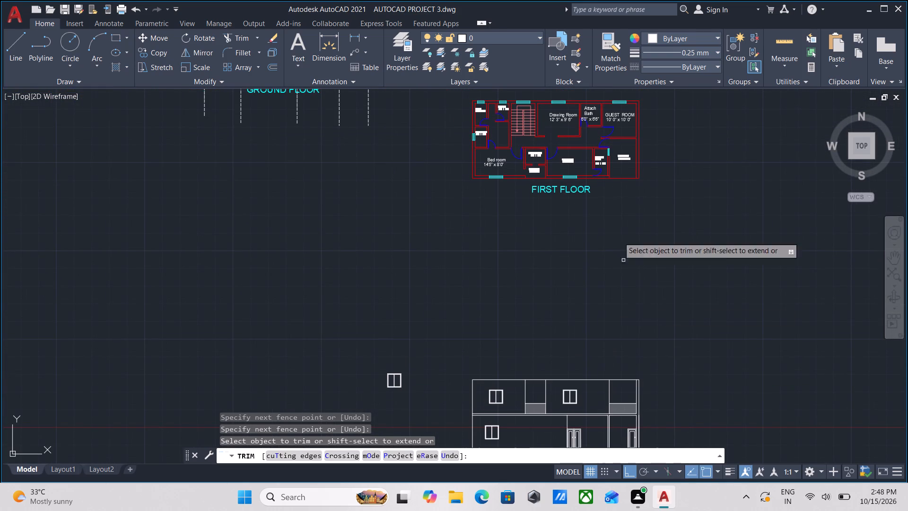
middle_drag(616, 215, 614, 203)
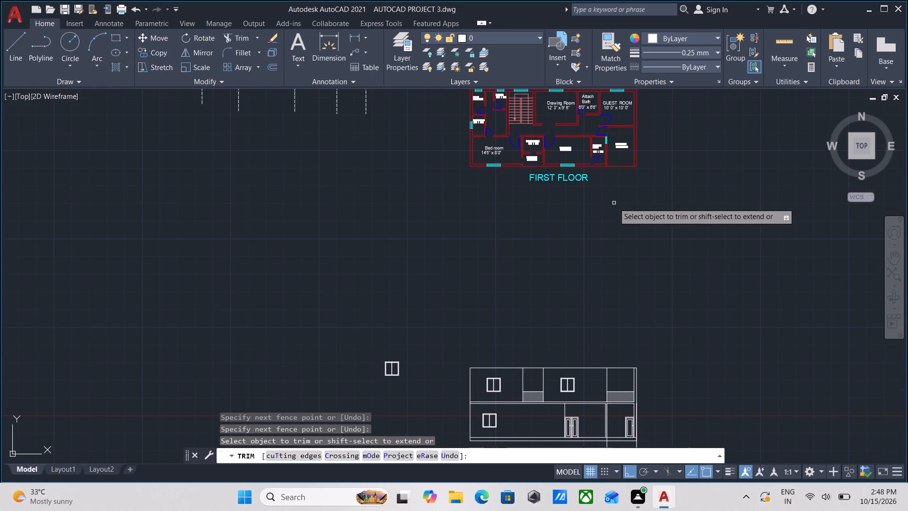
middle_drag(659, 381, 646, 251)
scroll(659, 378, up, 1)
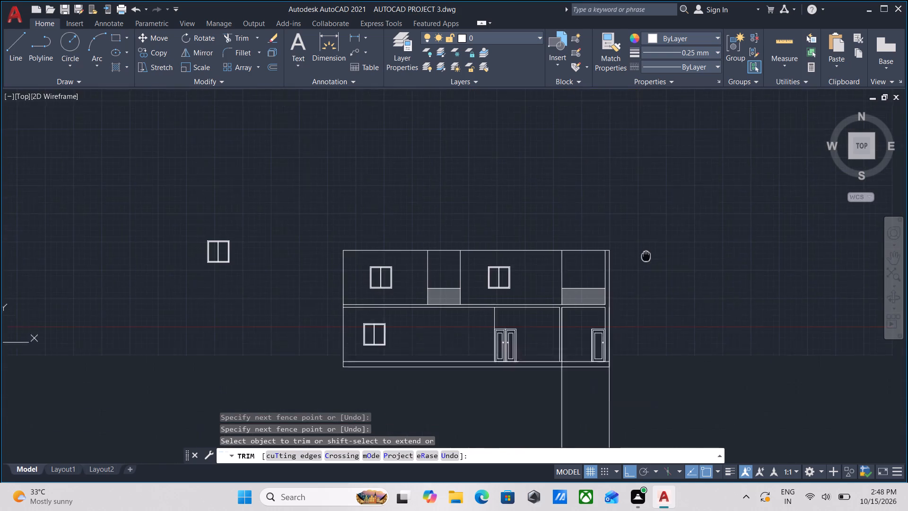
scroll(612, 371, up, 3)
scroll(563, 315, up, 1)
scroll(563, 315, down, 1)
middle_drag(564, 315, 584, 344)
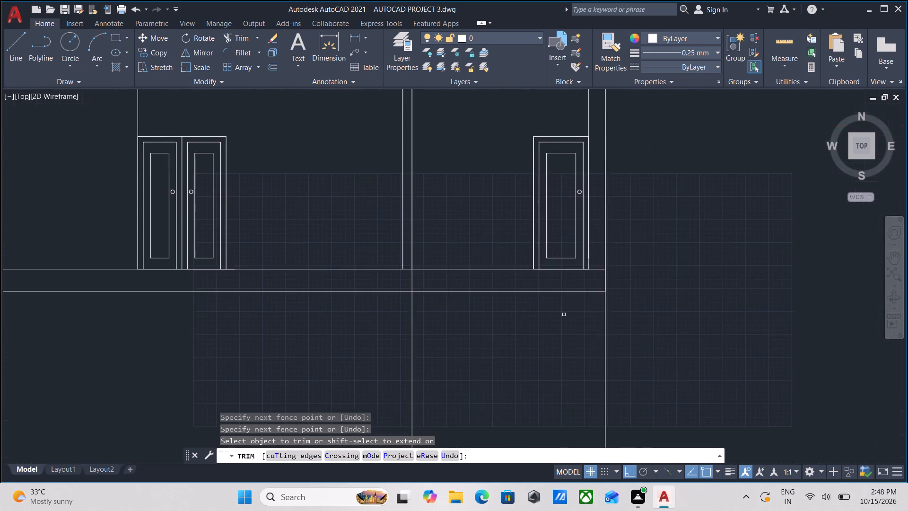
middle_drag(584, 344, 589, 348)
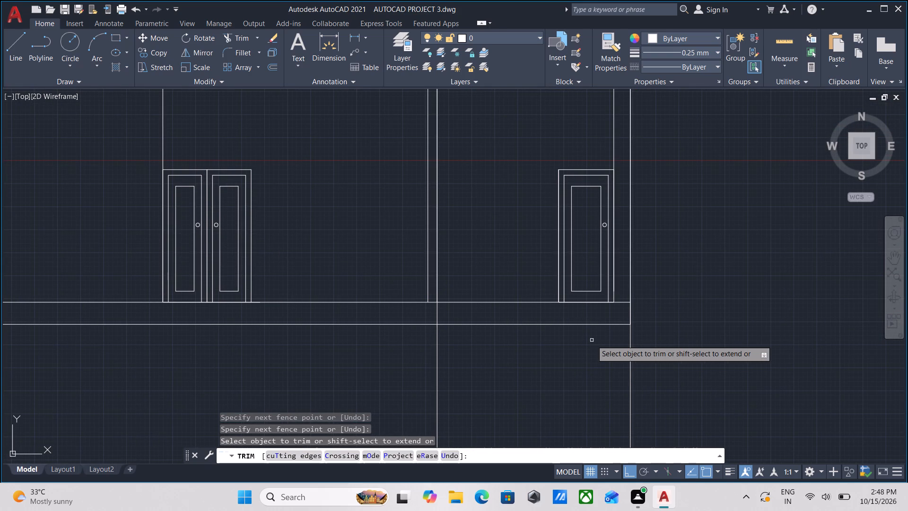
key(Escape)
Trim the short horizontal segment of the ground floor's door-base line between the single door's outer edge and the outer wall line.
scroll(591, 341, down, 1)
middle_drag(591, 341, 589, 355)
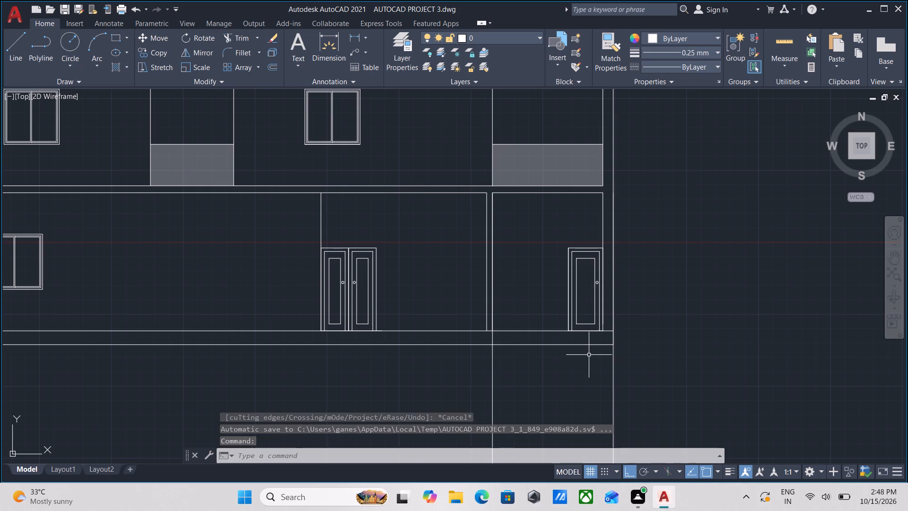
scroll(592, 347, up, 2)
scroll(593, 347, down, 1)
middle_drag(593, 347, 541, 359)
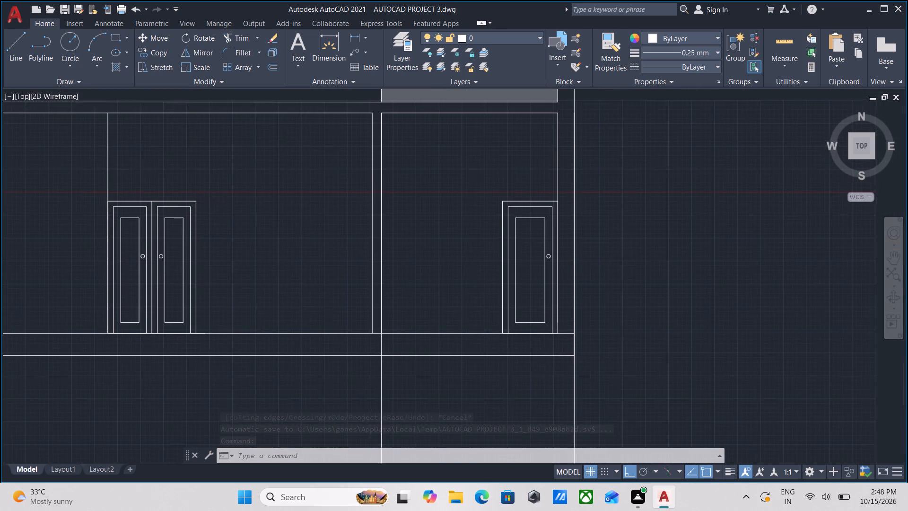
text(tr)
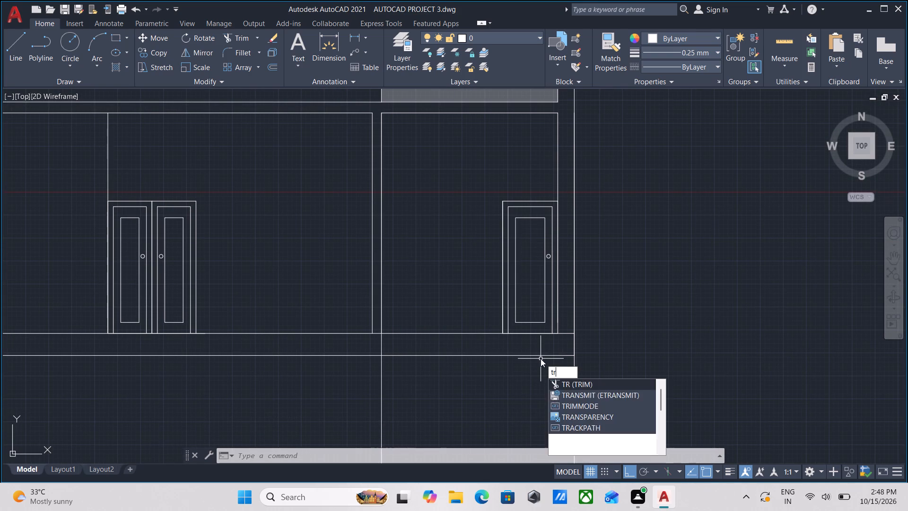
key(Return)
scroll(550, 338, up, 3)
click(619, 341)
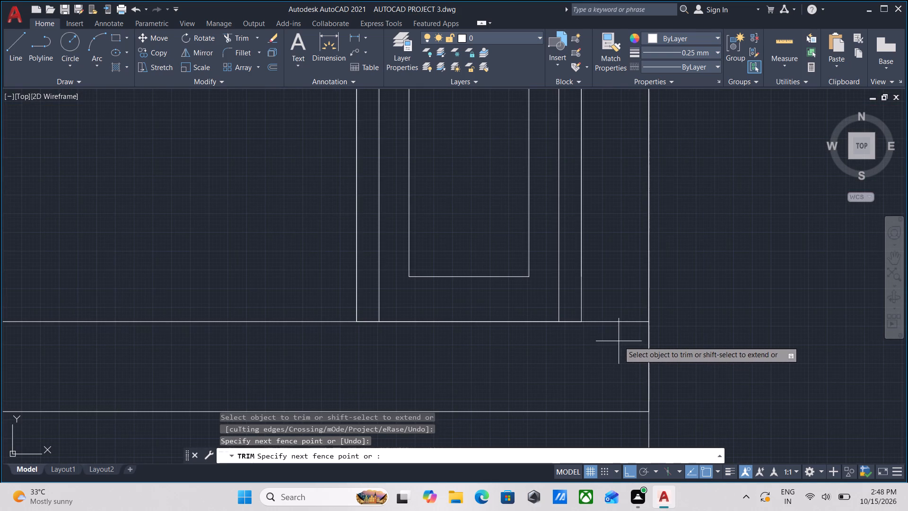
click(613, 284)
key(Escape)
Examine the trimmed two-storey elevation with the floor plans above it, checking the balconies, wall lines and floor gap.
scroll(613, 284, down, 6)
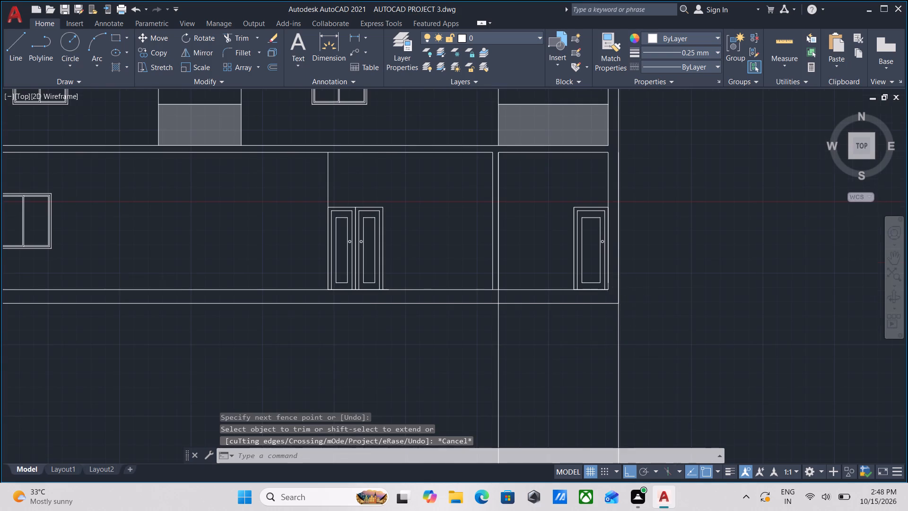
middle_drag(642, 308, 542, 321)
middle_drag(477, 364, 481, 363)
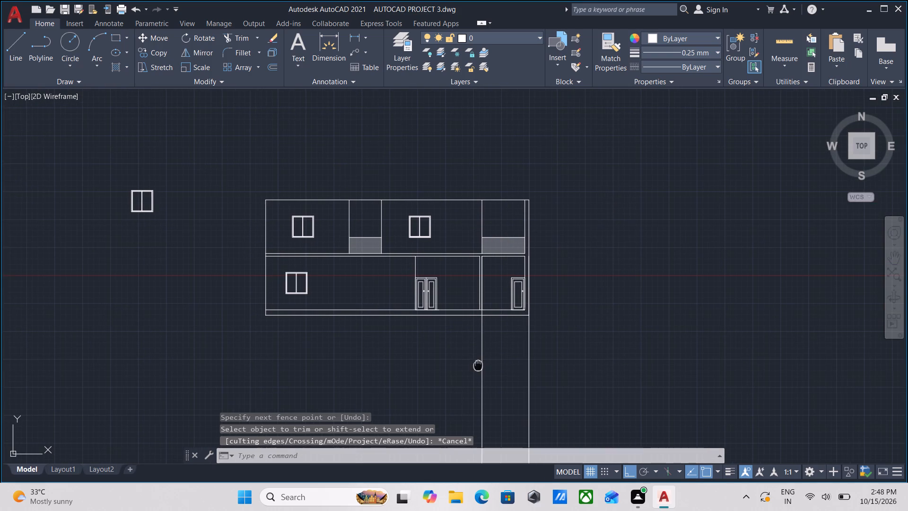
middle_drag(481, 363, 483, 362)
middle_drag(486, 396, 493, 383)
middle_drag(490, 324, 495, 355)
scroll(495, 356, down, 2)
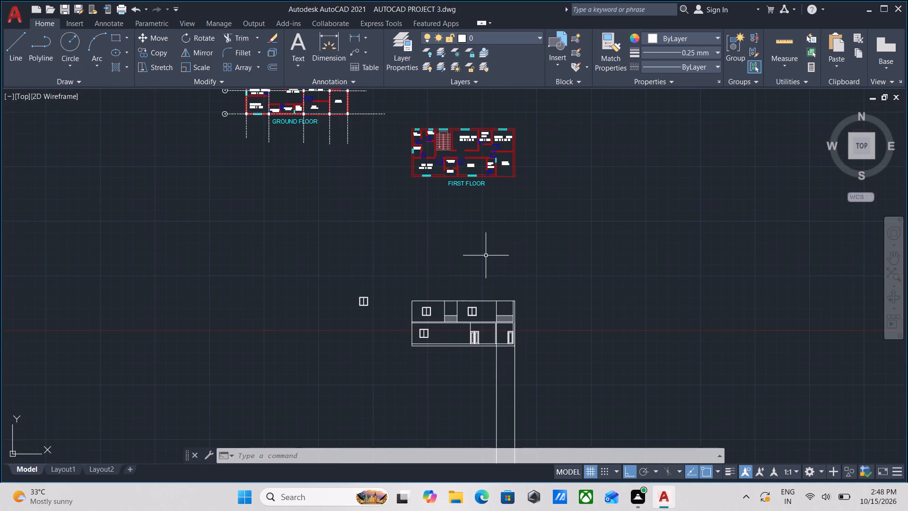
middle_drag(495, 247, 494, 271)
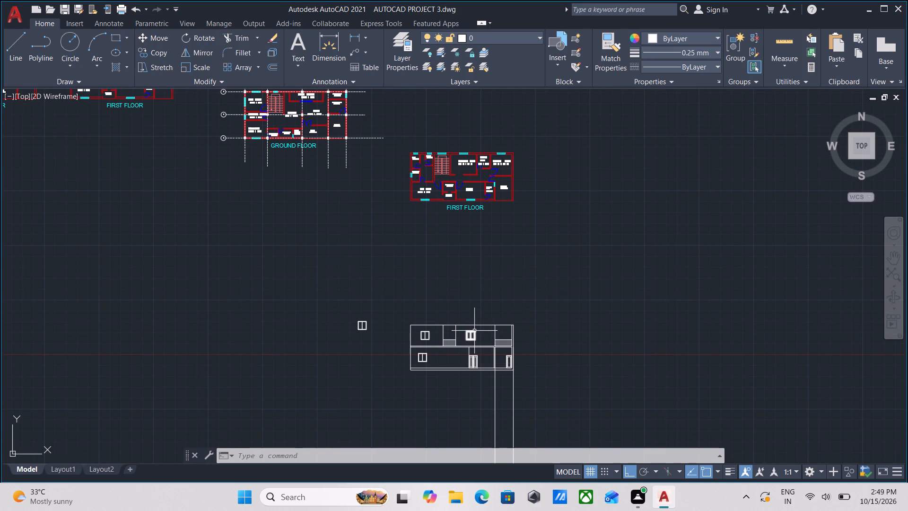
scroll(474, 331, up, 3)
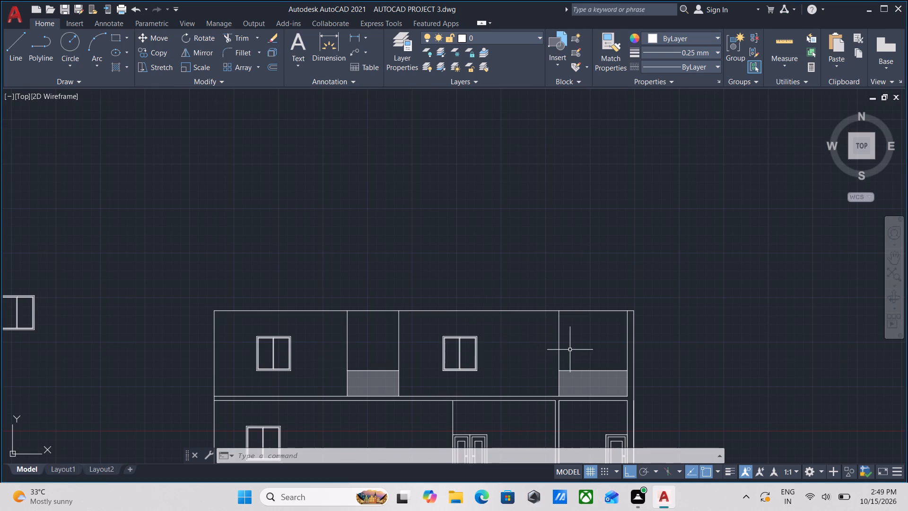
middle_drag(570, 350, 506, 328)
scroll(506, 328, down, 1)
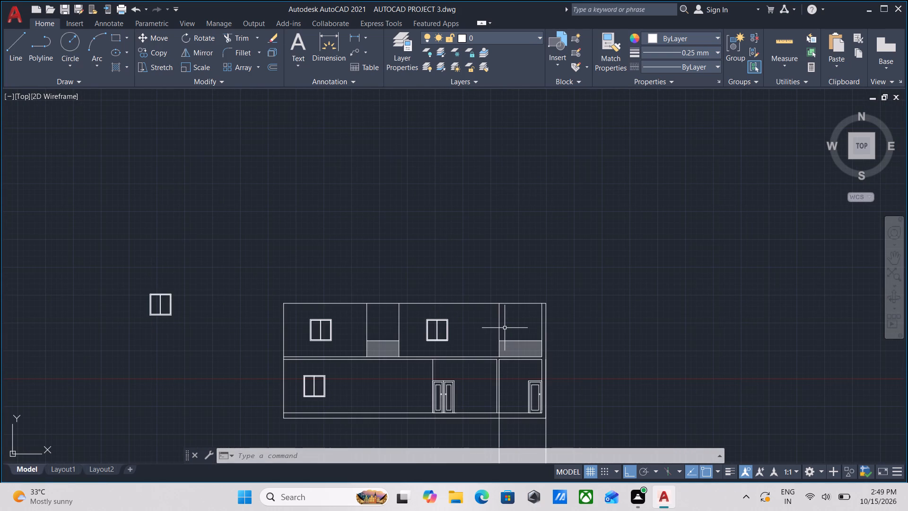
scroll(498, 364, up, 2)
scroll(498, 363, down, 1)
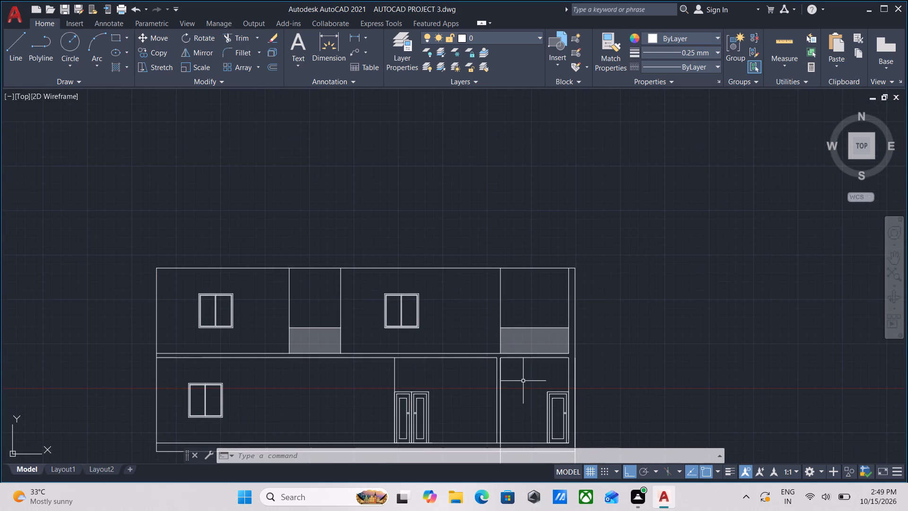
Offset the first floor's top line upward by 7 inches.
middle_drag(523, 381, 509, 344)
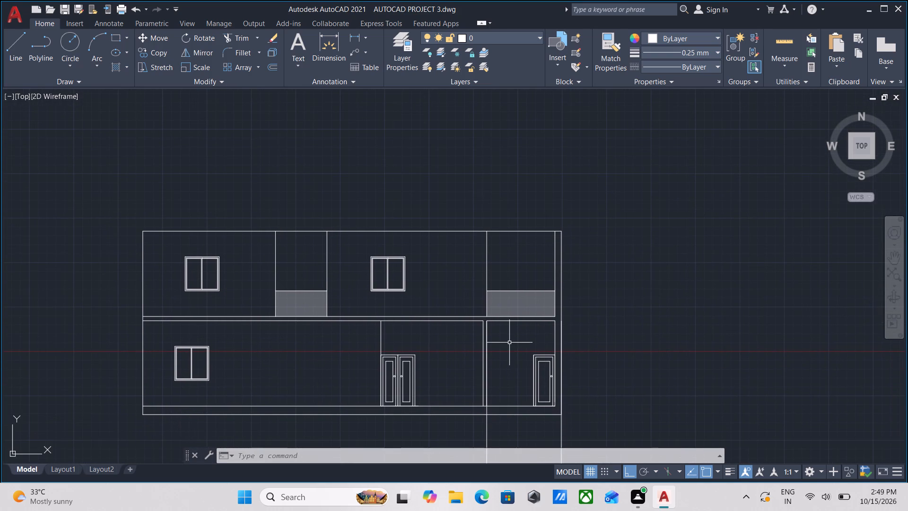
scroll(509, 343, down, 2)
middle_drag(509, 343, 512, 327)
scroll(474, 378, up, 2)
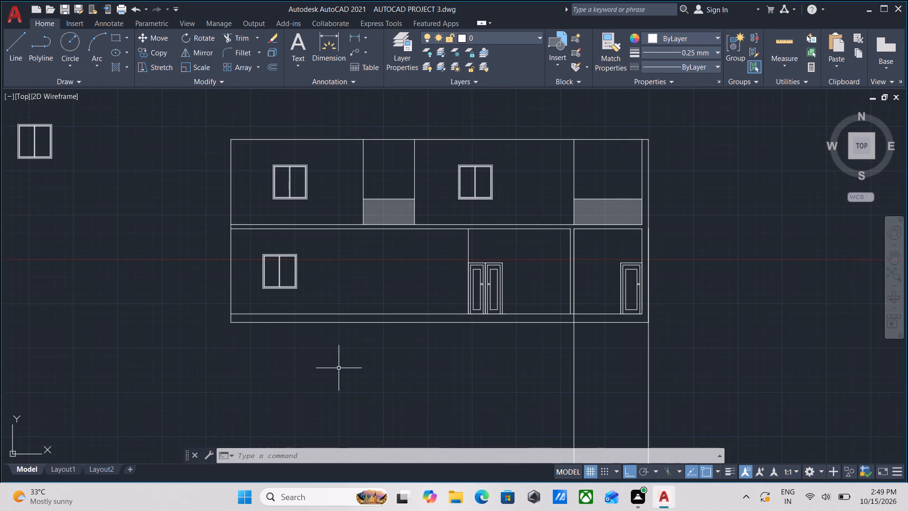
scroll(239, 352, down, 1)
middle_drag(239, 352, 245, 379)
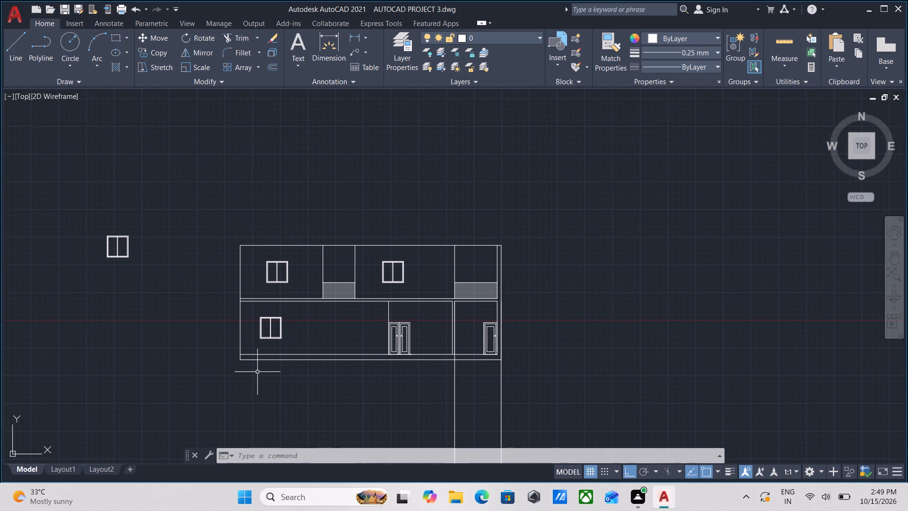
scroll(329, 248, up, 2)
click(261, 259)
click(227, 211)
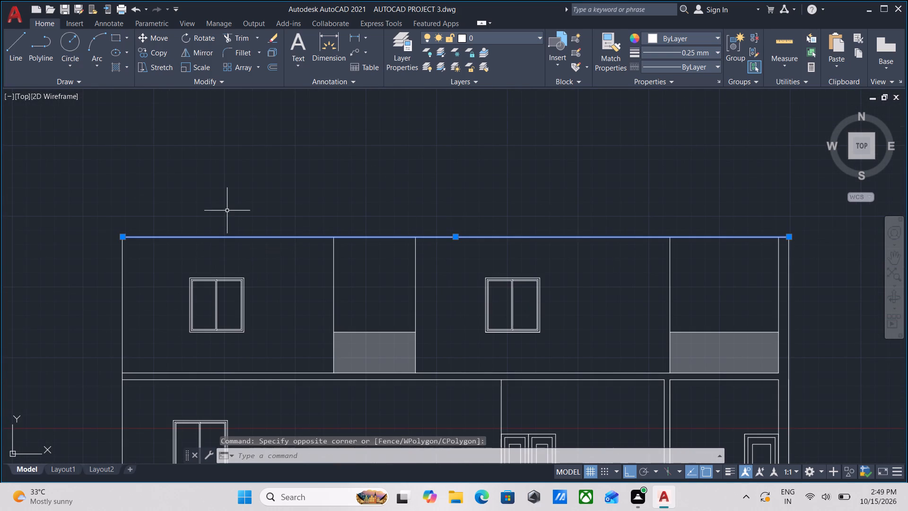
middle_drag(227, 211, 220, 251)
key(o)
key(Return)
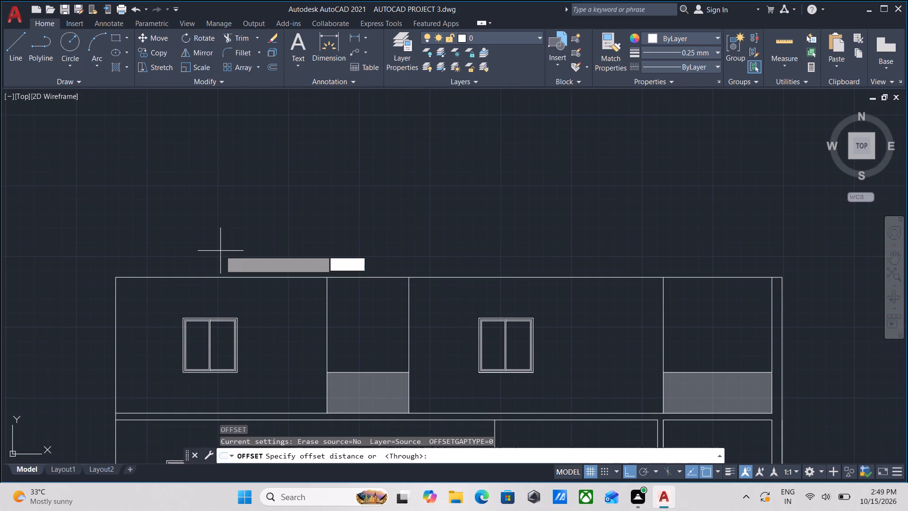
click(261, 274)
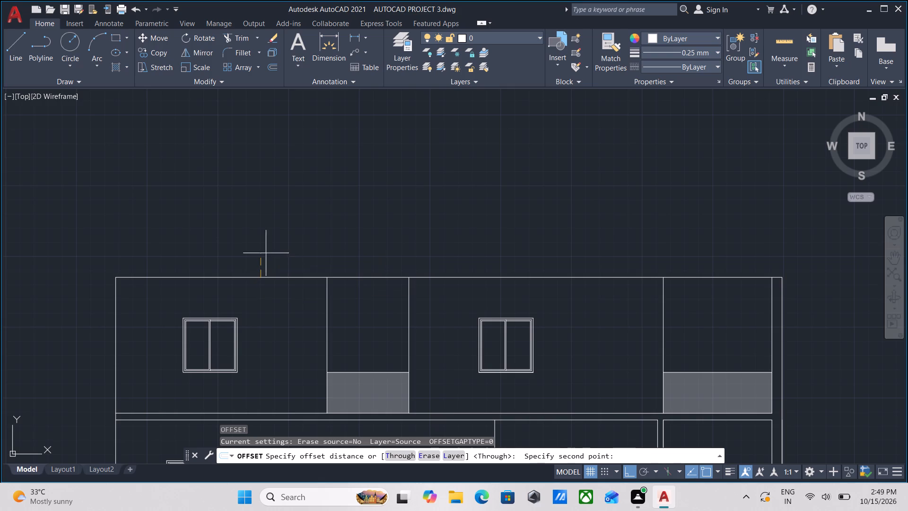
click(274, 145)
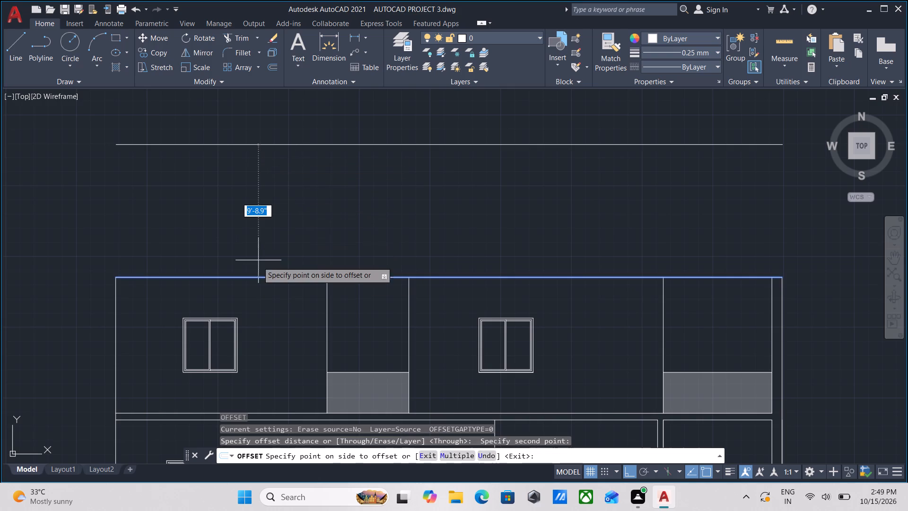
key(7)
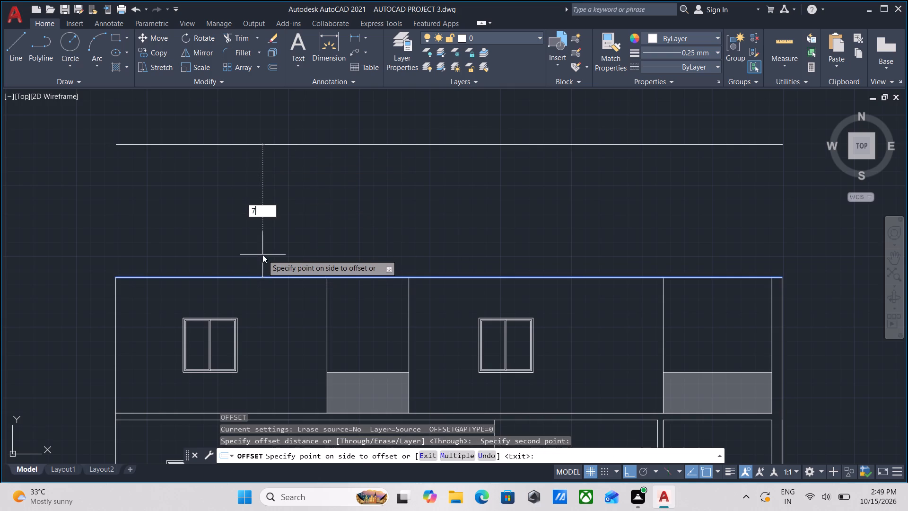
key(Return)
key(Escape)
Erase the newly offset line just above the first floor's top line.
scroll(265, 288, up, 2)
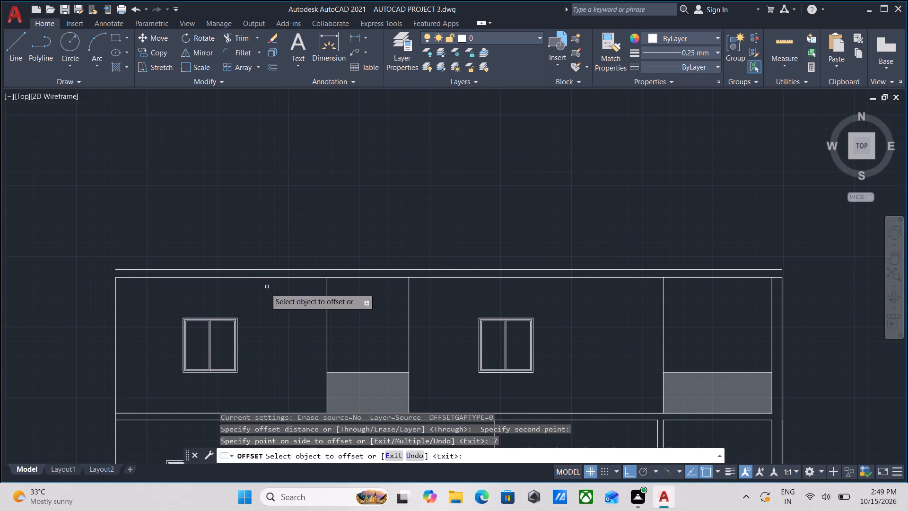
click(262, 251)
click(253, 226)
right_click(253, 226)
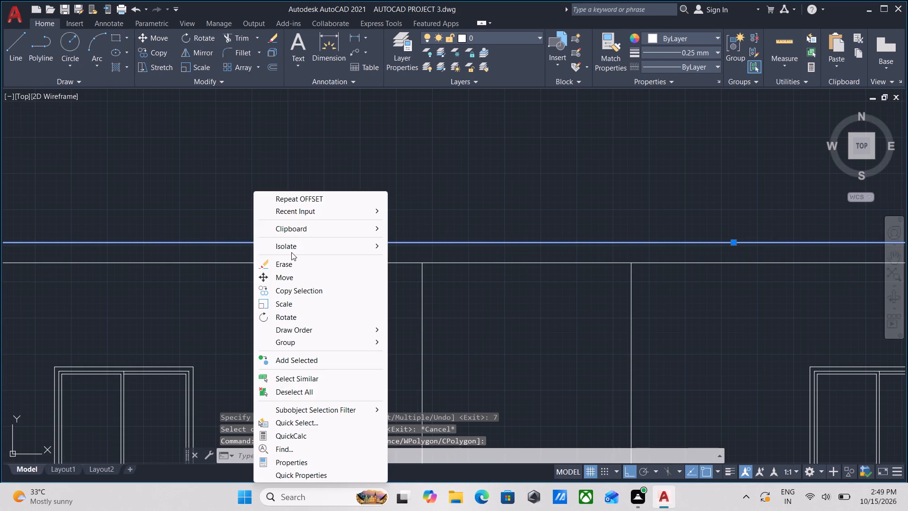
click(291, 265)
Offset the first floor's top line upward by 7'.
click(292, 280)
click(272, 244)
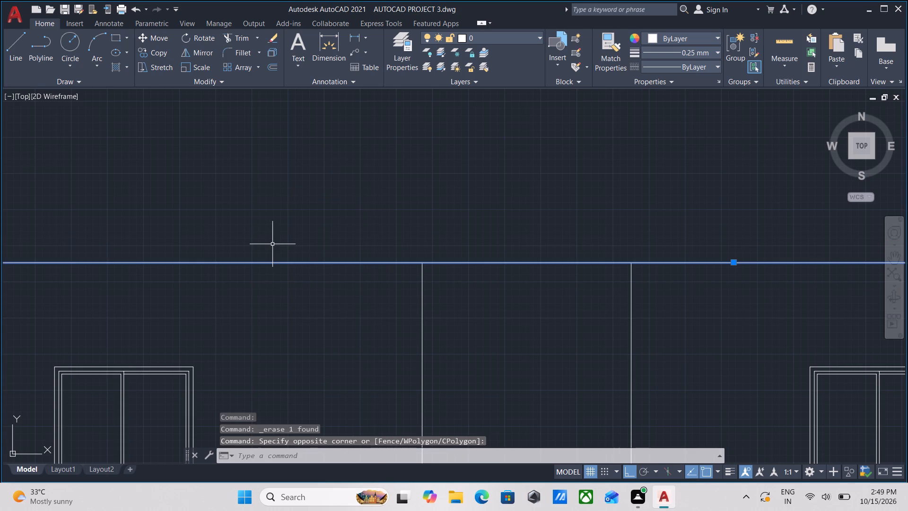
key(o)
key(Return)
click(284, 259)
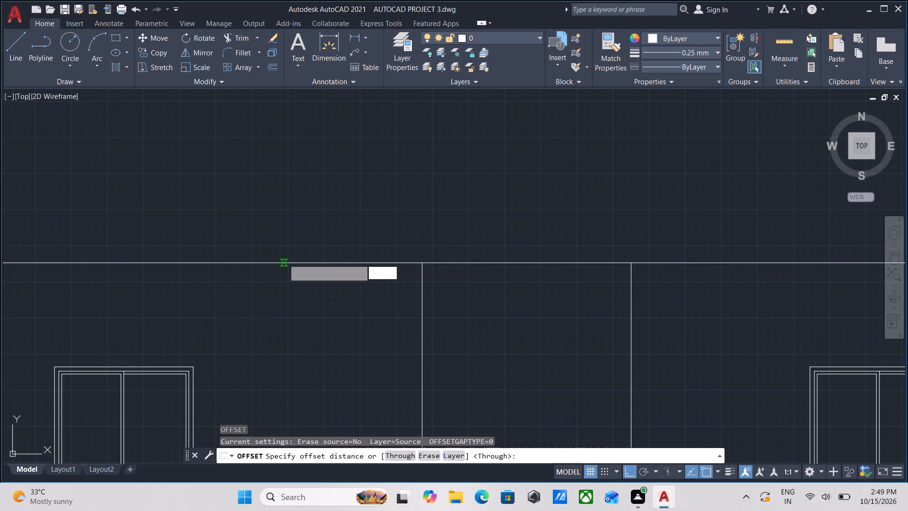
click(288, 166)
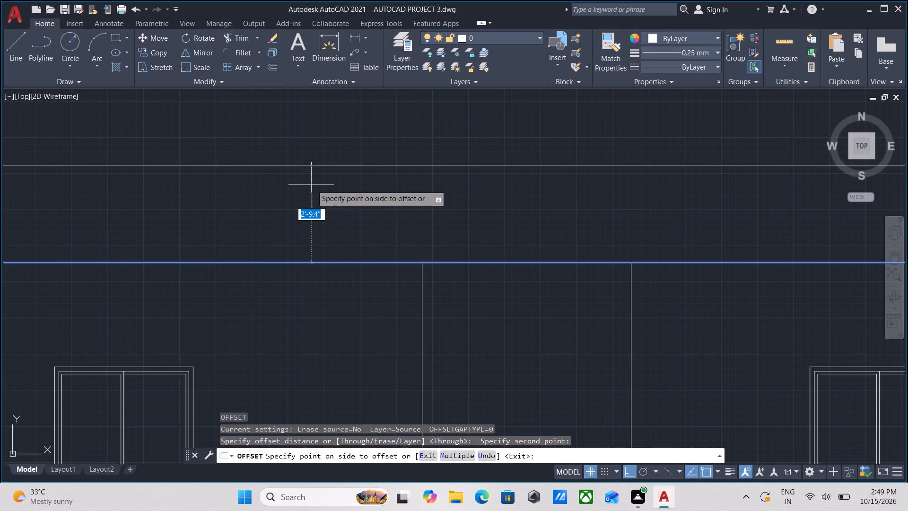
text(7')
key(Return)
scroll(314, 186, down, 4)
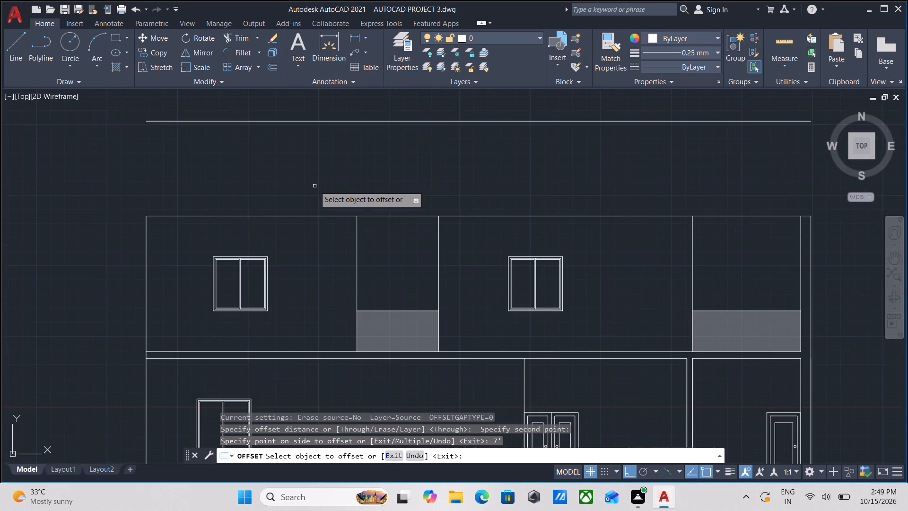
middle_drag(314, 186, 322, 250)
key(Escape)
scroll(296, 262, up, 2)
middle_drag(293, 261, 297, 266)
scroll(297, 266, down, 1)
scroll(408, 226, down, 1)
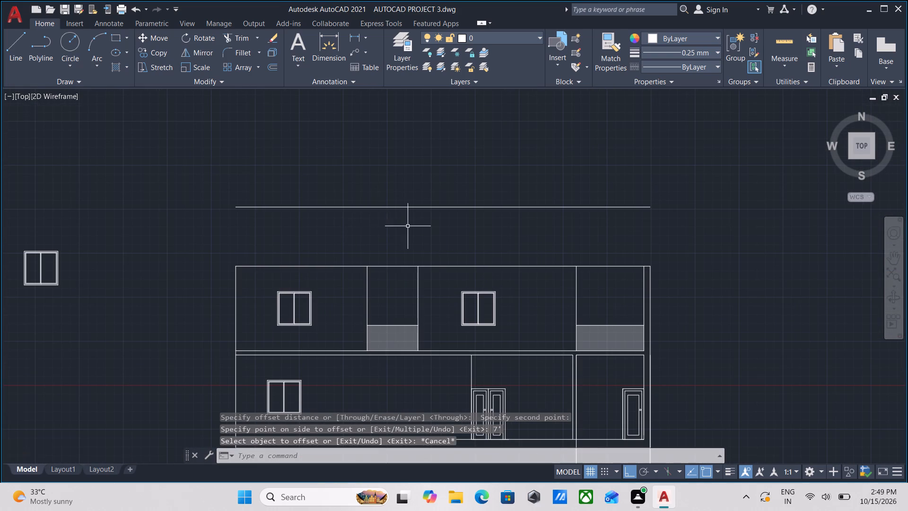
middle_drag(408, 226, 412, 211)
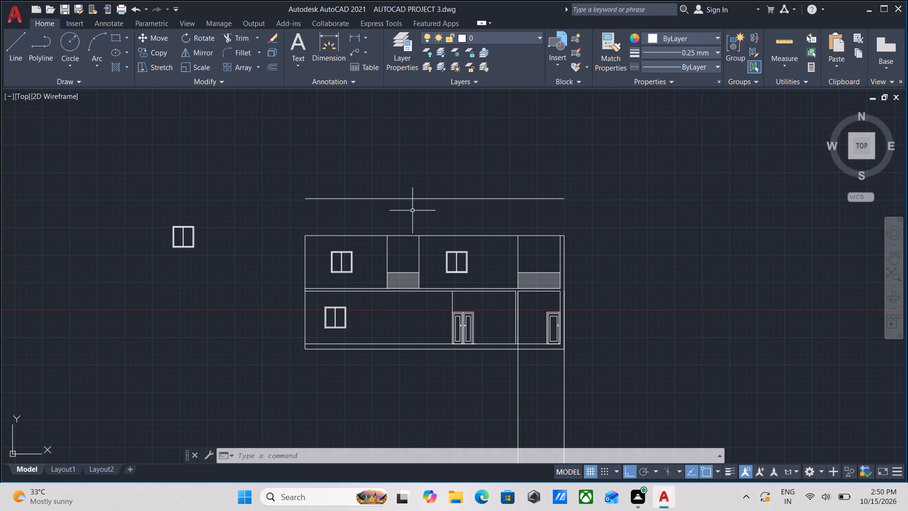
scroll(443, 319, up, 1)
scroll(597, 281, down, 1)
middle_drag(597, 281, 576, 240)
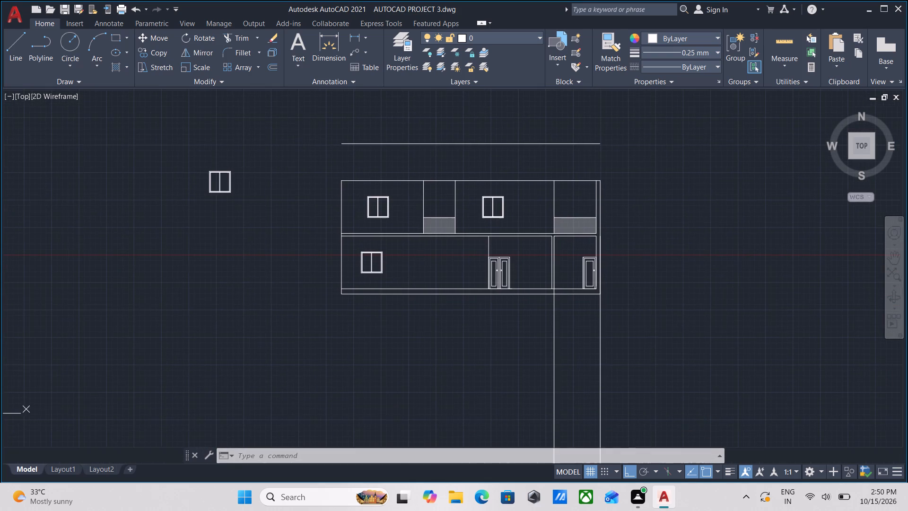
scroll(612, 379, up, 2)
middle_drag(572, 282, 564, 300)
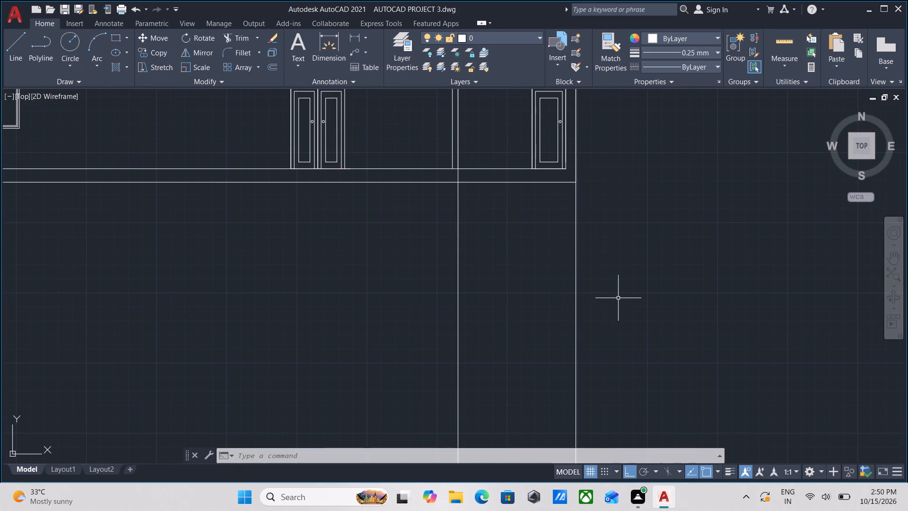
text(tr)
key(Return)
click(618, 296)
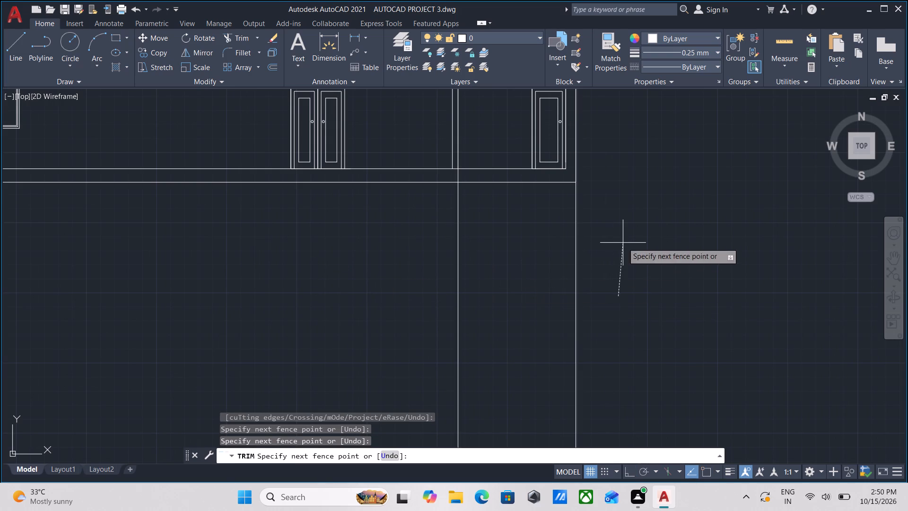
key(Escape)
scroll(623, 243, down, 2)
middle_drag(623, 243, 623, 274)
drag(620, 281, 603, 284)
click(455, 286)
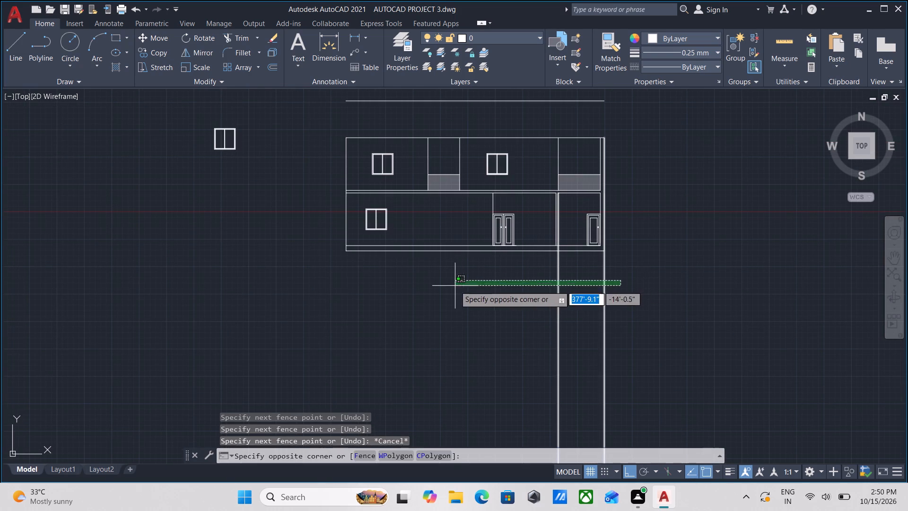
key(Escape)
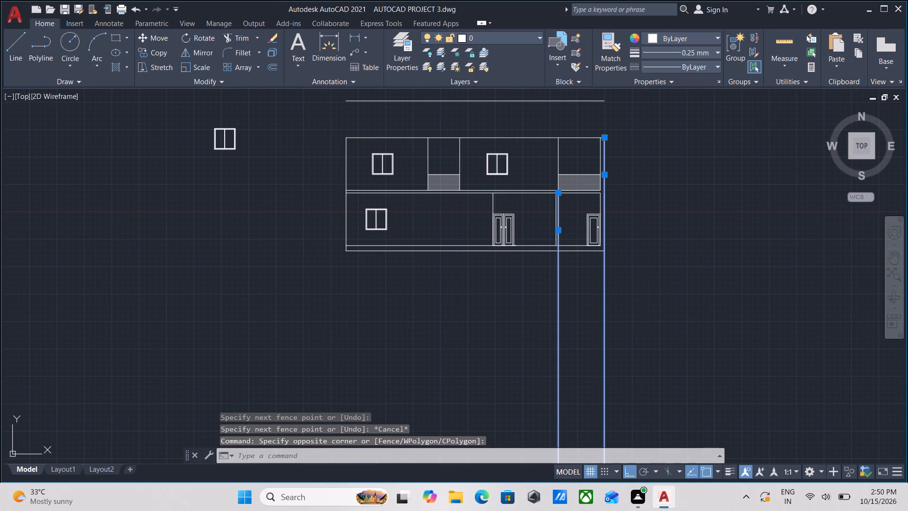
Trim away the two vertical lines that extend below the ground floor's base line.
text(tr)
key(Return)
click(620, 286)
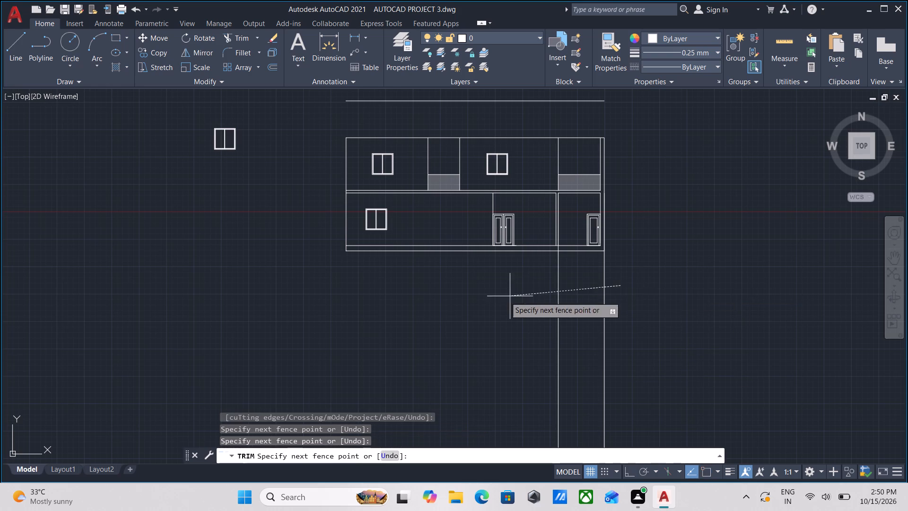
click(473, 300)
scroll(473, 300, down, 1)
middle_drag(473, 300, 402, 391)
scroll(301, 365, up, 1)
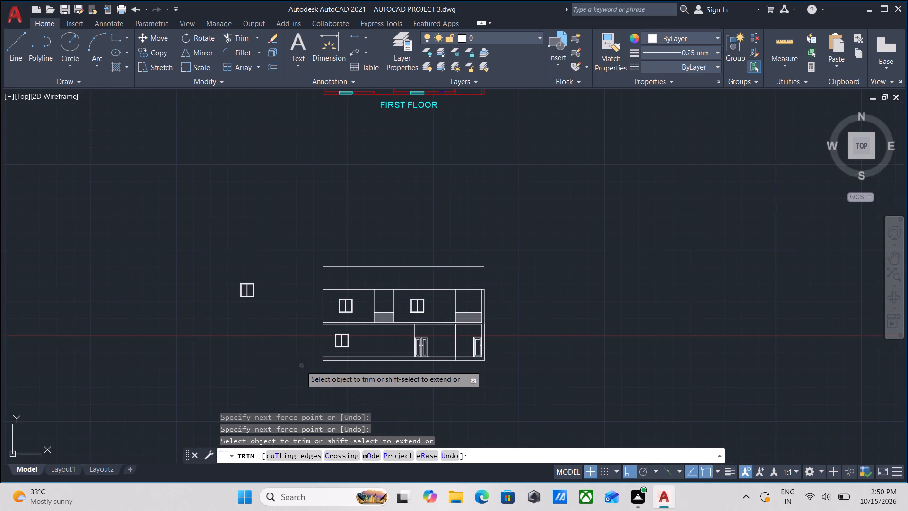
scroll(301, 366, up, 1)
scroll(301, 365, down, 1)
middle_drag(301, 365, 260, 386)
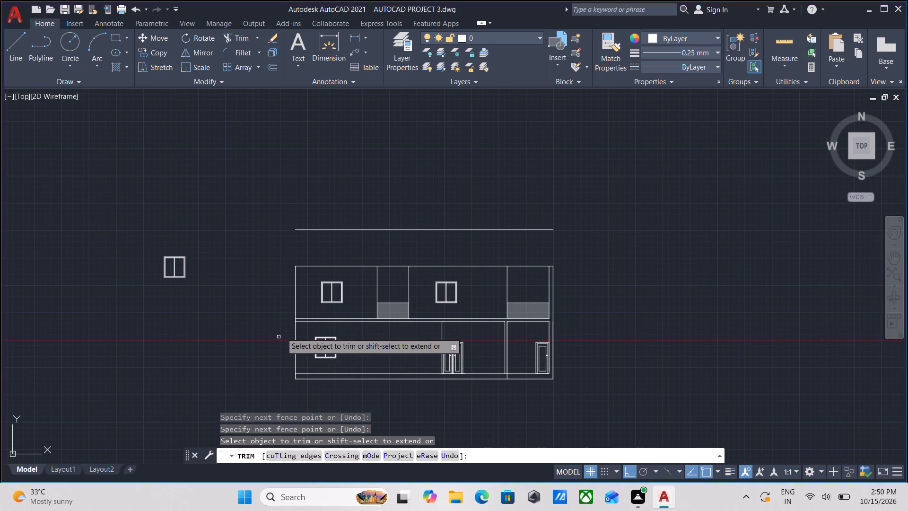
key(Escape)
Examine the ground floor window and the first floor windows beside the small balcony in the elevation.
scroll(313, 349, up, 2)
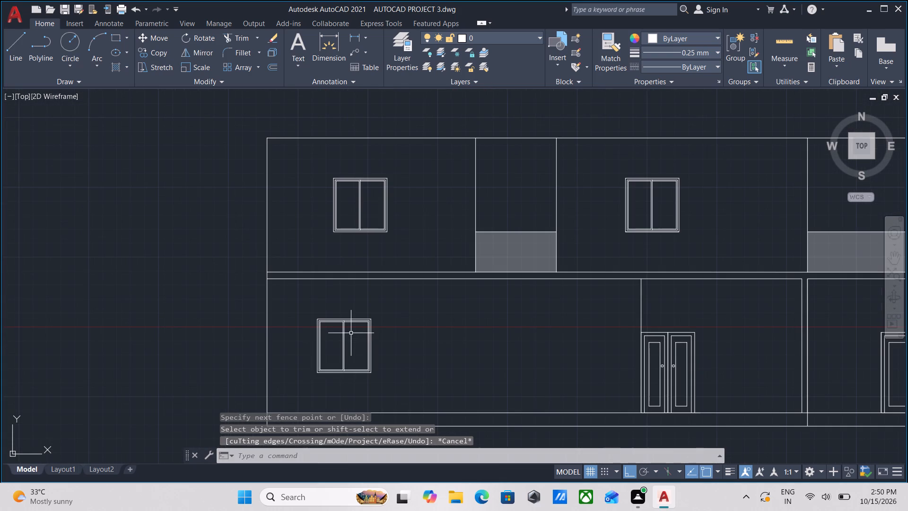
scroll(351, 333, up, 3)
middle_drag(351, 333, 352, 333)
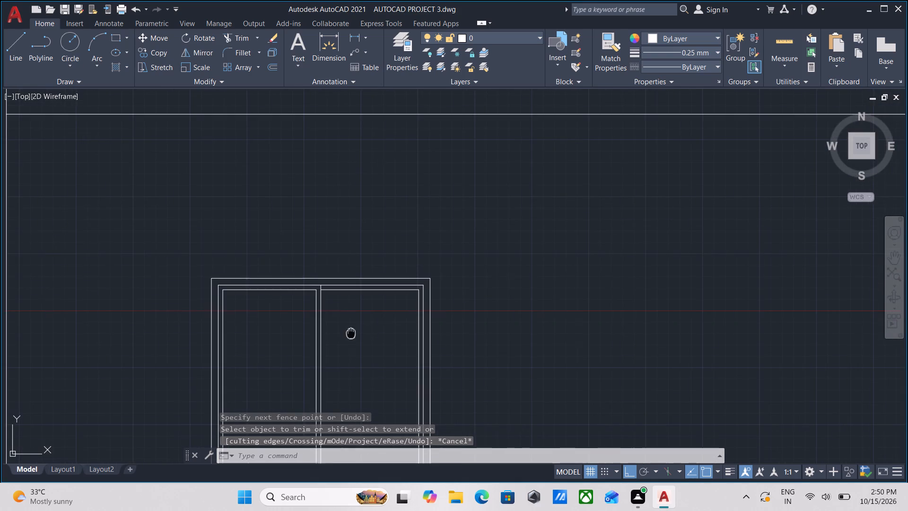
middle_drag(352, 333, 371, 332)
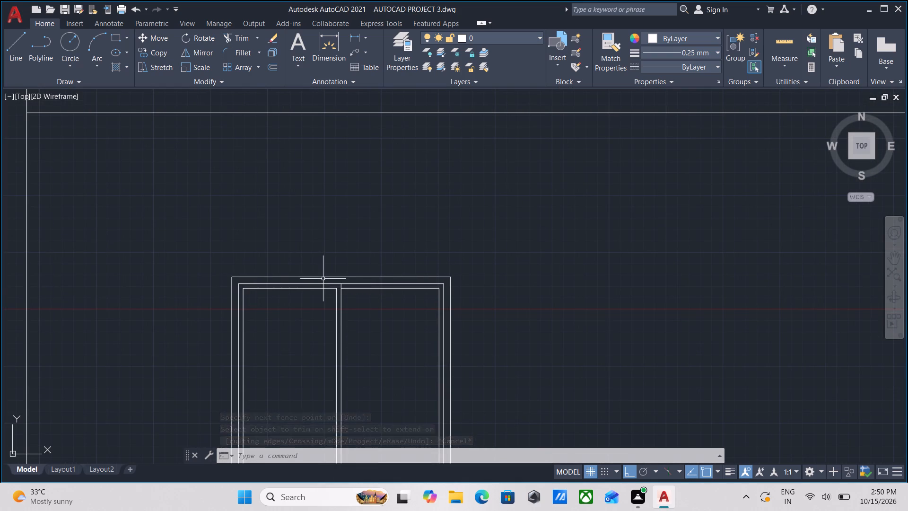
click(323, 279)
click(323, 267)
scroll(323, 267, down, 2)
key(Escape)
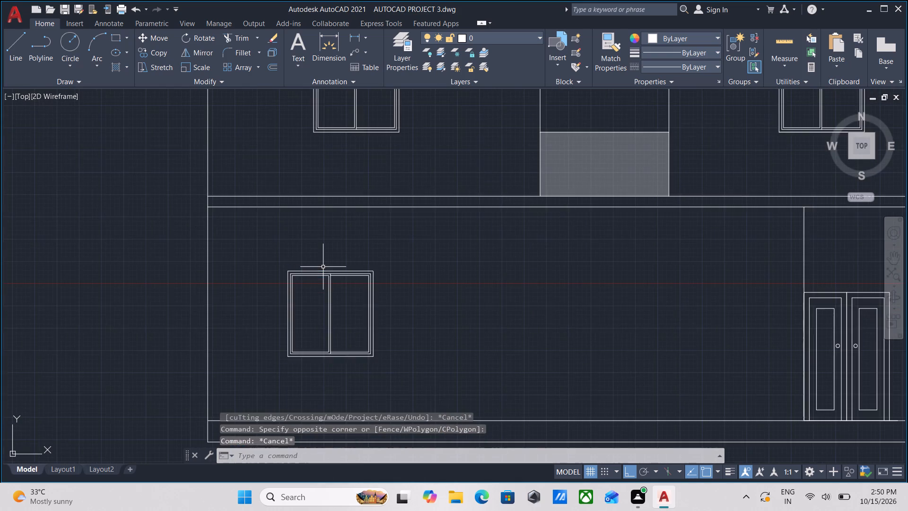
scroll(323, 267, down, 1)
middle_click(323, 267)
scroll(344, 271, up, 2)
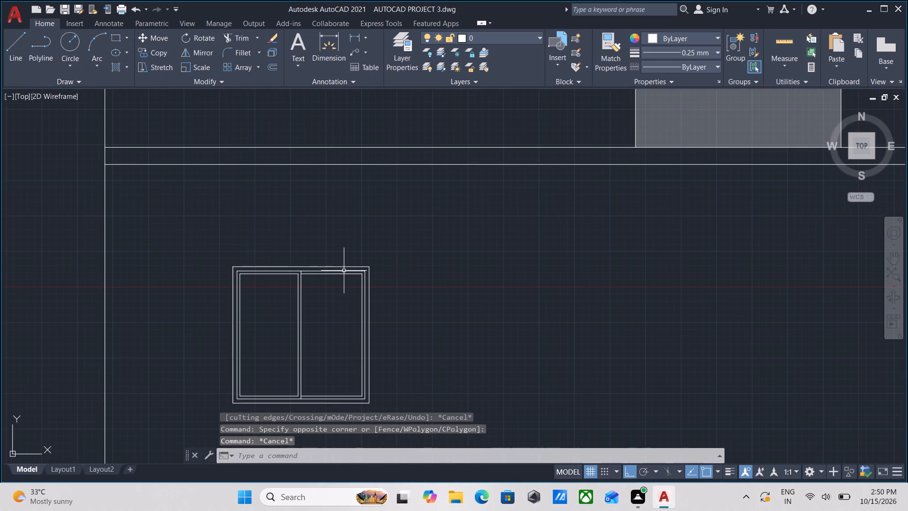
scroll(346, 270, down, 2)
middle_drag(346, 270, 340, 362)
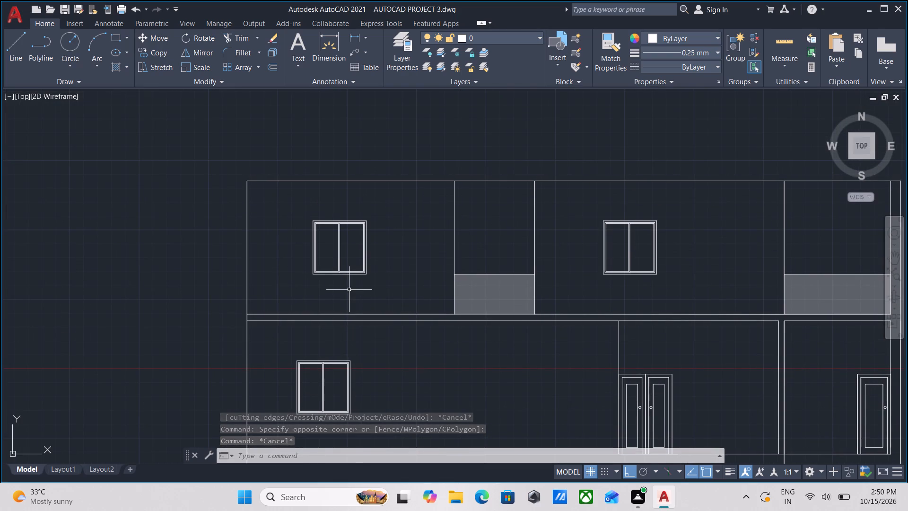
scroll(349, 290, down, 1)
scroll(361, 291, up, 2)
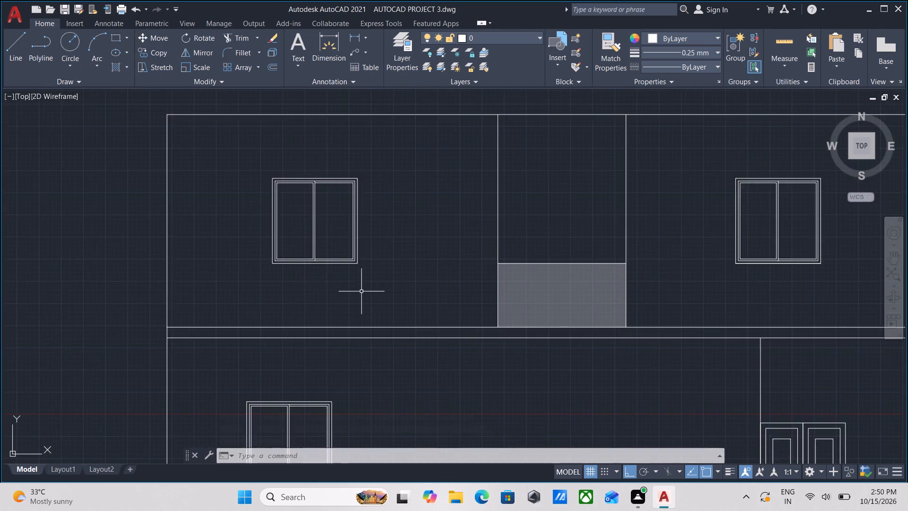
Draw lines from the top-right corner of the leftmost first floor window, about 5" outward and about 6" up, to start a sunshade.
scroll(361, 291, down, 1)
middle_drag(361, 291, 363, 337)
key(l)
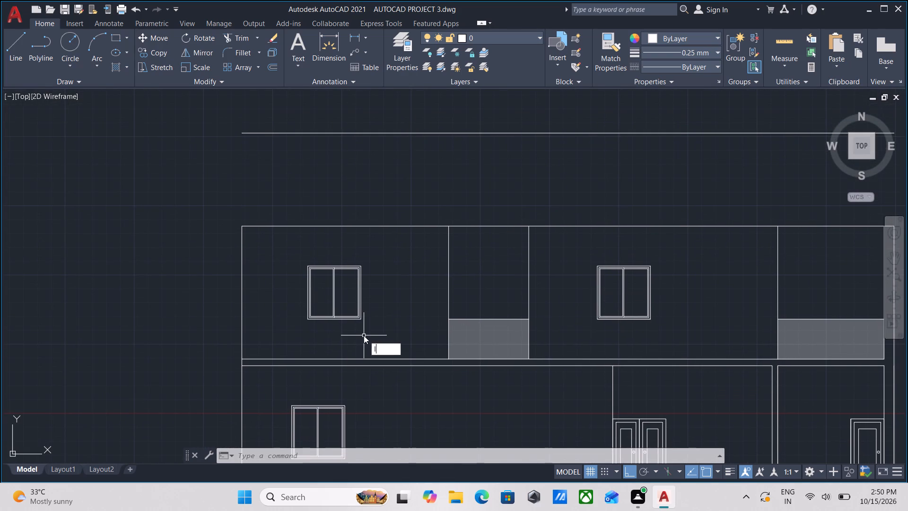
key(Return)
scroll(362, 300, up, 3)
middle_drag(367, 229, 367, 285)
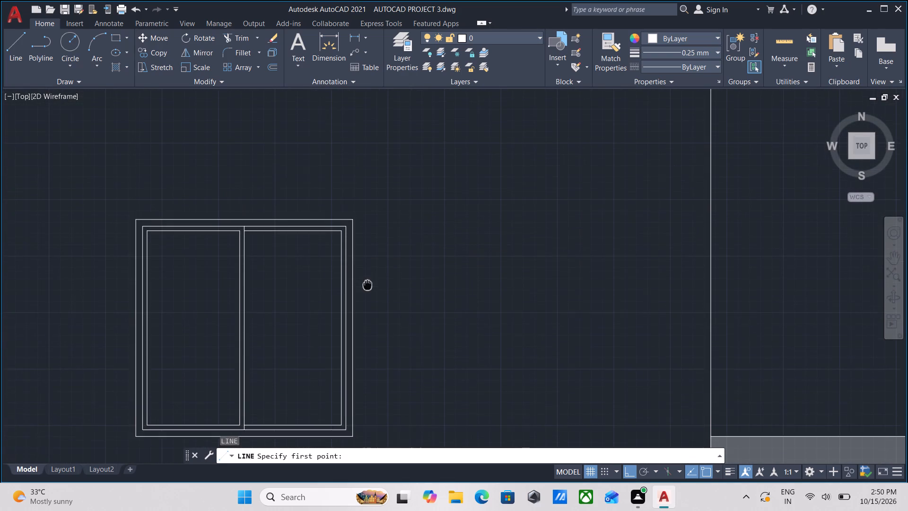
click(355, 223)
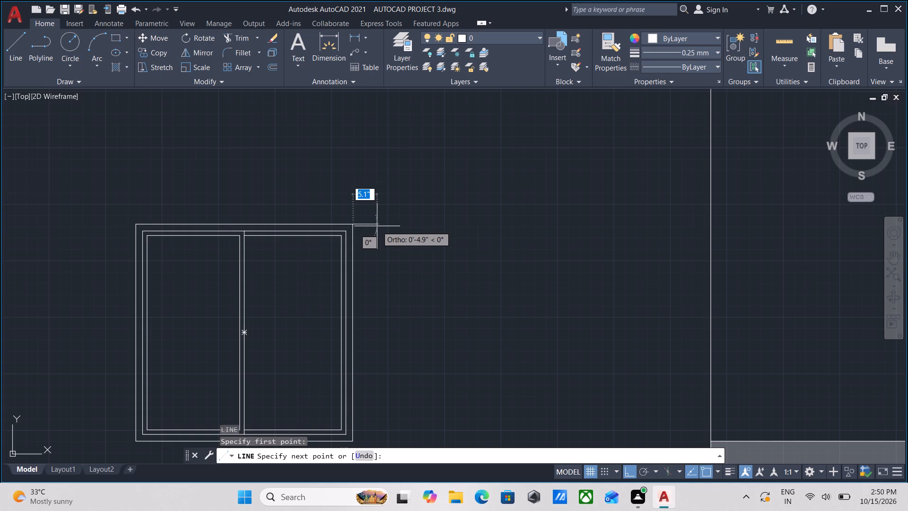
scroll(375, 227, up, 2)
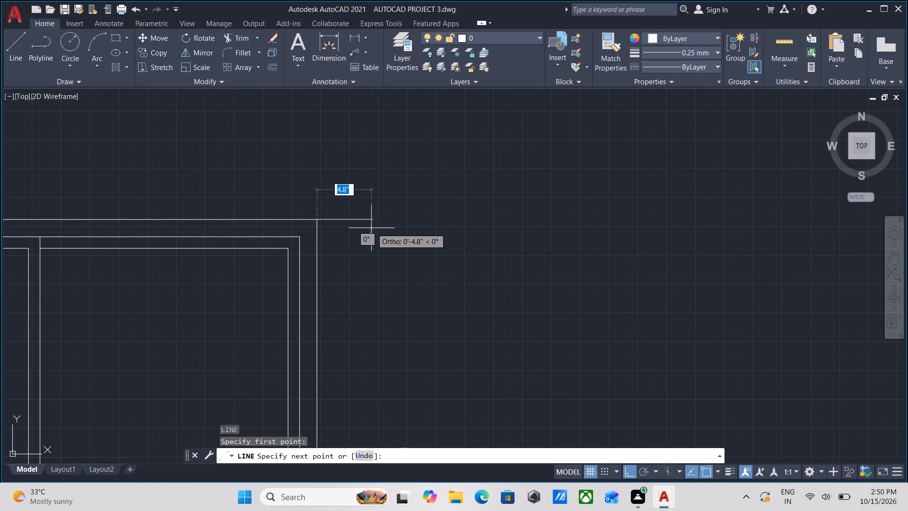
click(375, 227)
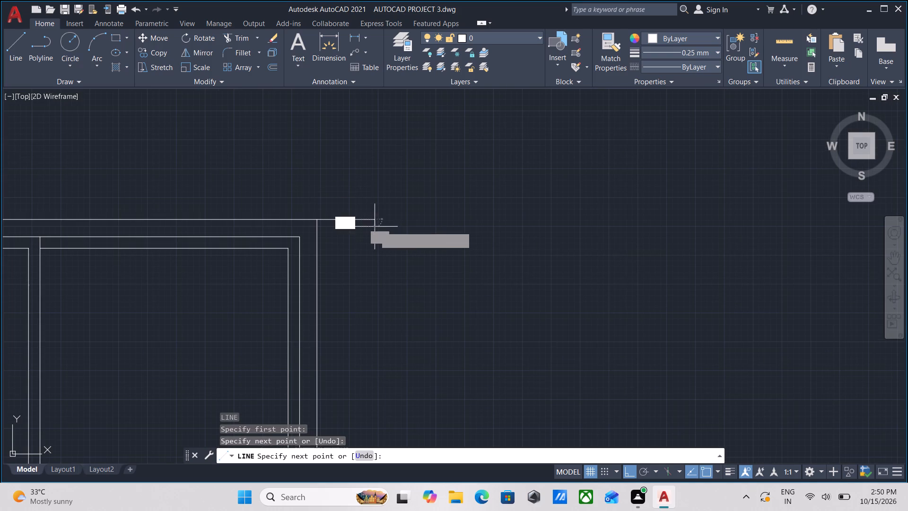
middle_drag(375, 174, 381, 246)
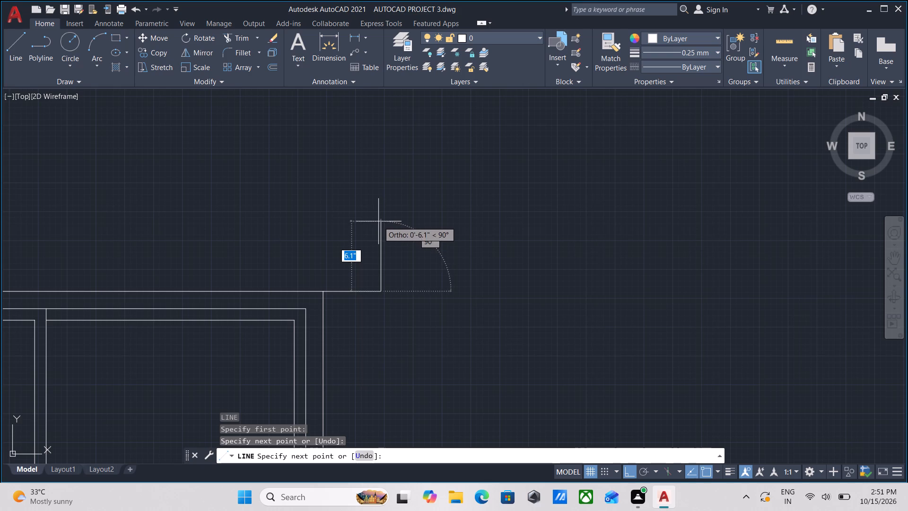
click(378, 222)
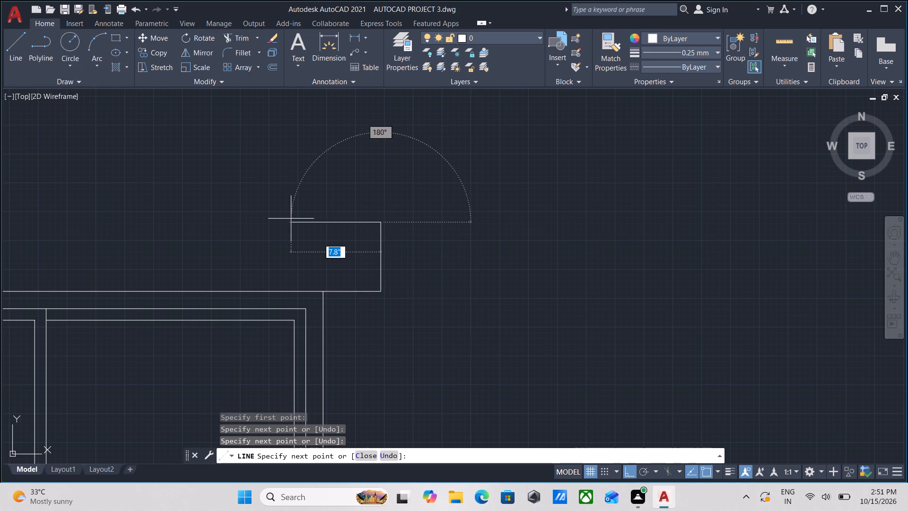
middle_drag(285, 219, 495, 238)
middle_drag(300, 229, 575, 239)
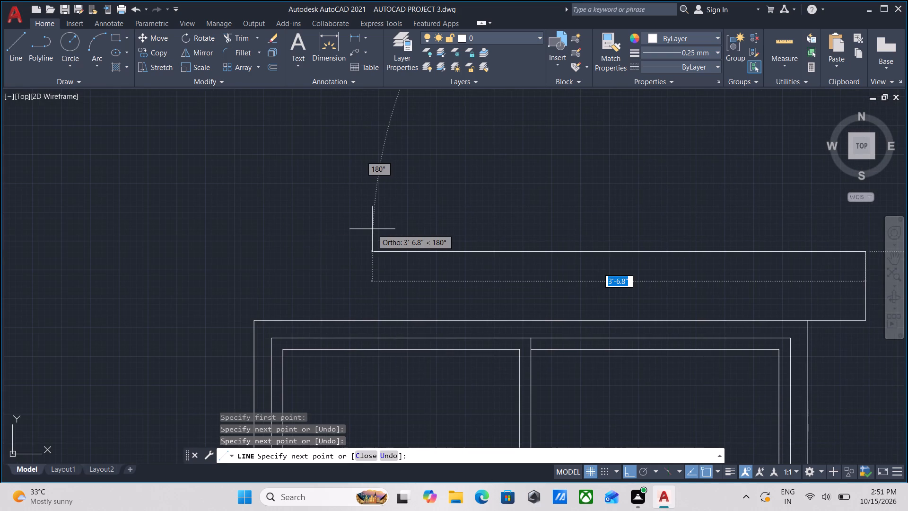
key(Escape)
Complete the sunshade outline from the window's top-left corner: 6" outward, 6" up, and across to the opposite upright's top end.
key(l)
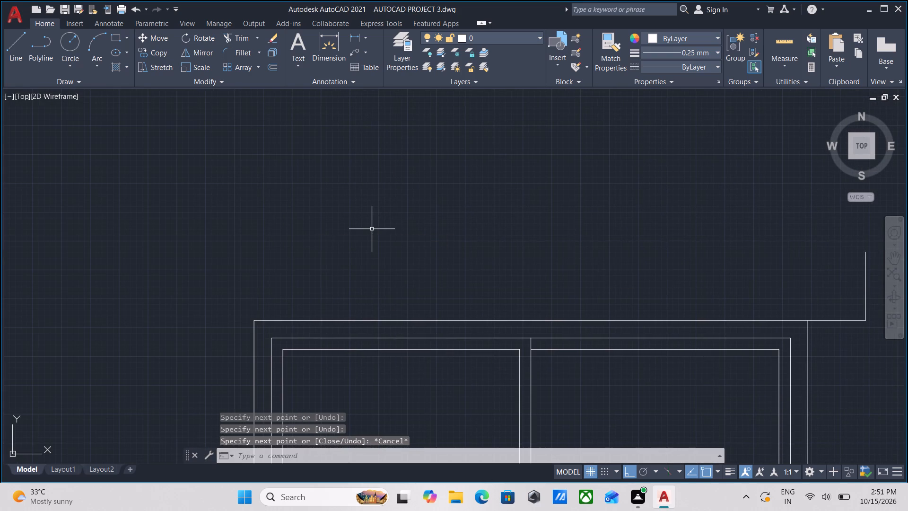
key(Return)
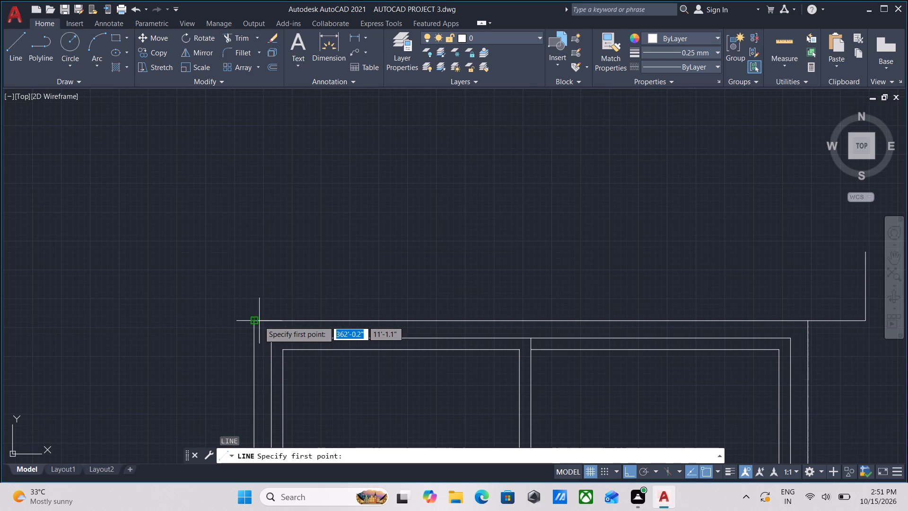
click(256, 322)
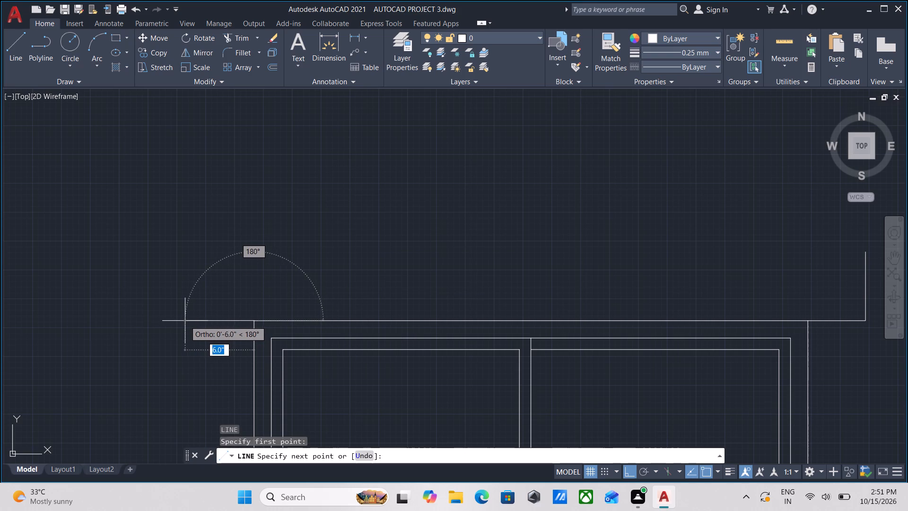
click(185, 321)
scroll(186, 245, down, 1)
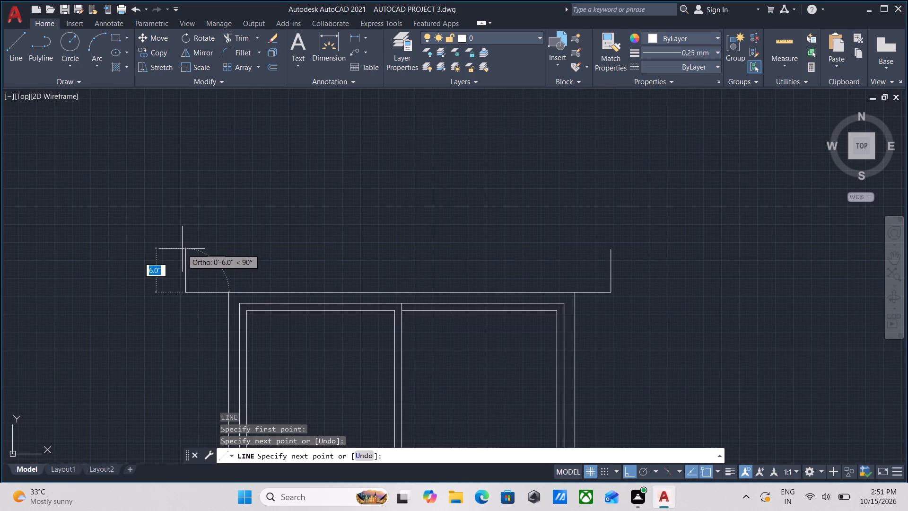
click(182, 248)
middle_drag(318, 261, 231, 256)
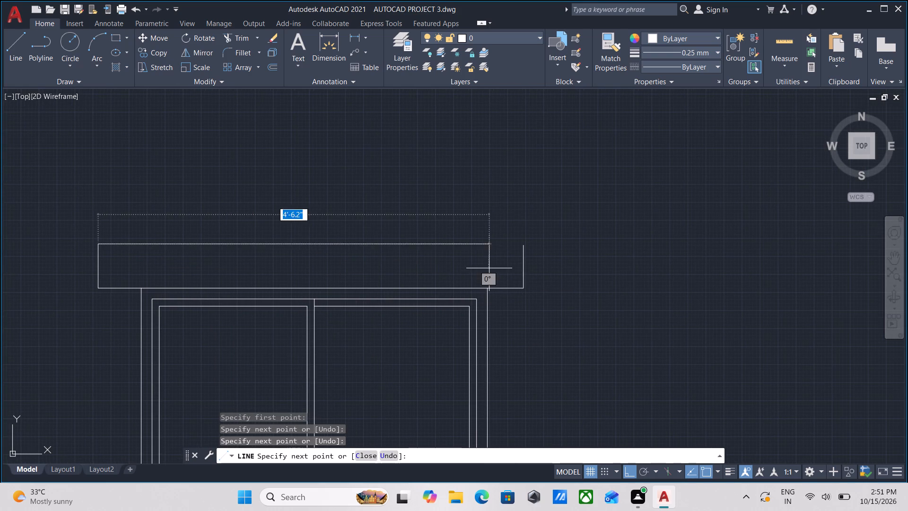
click(522, 244)
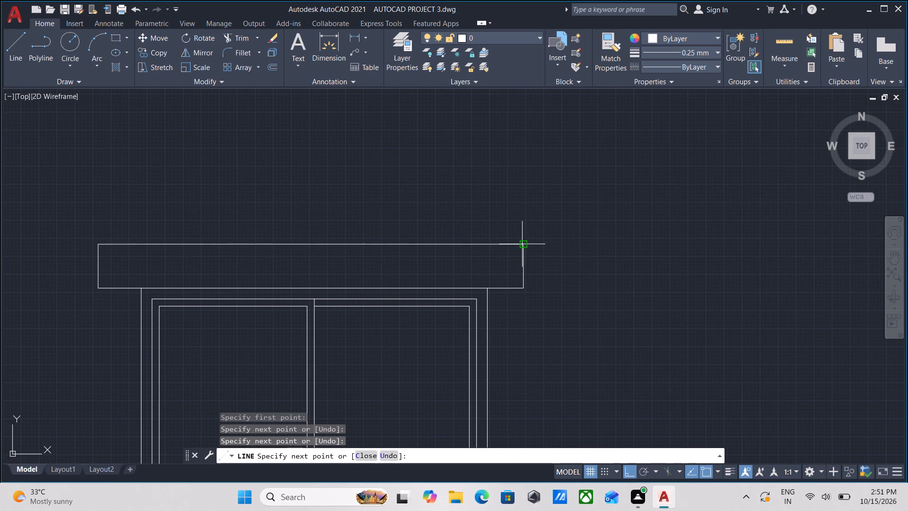
scroll(522, 244, down, 2)
key(Escape)
Draw a parapet outline 3' up from the first floor's top-left corner and horizontally across to the building's right edge.
scroll(528, 241, down, 1)
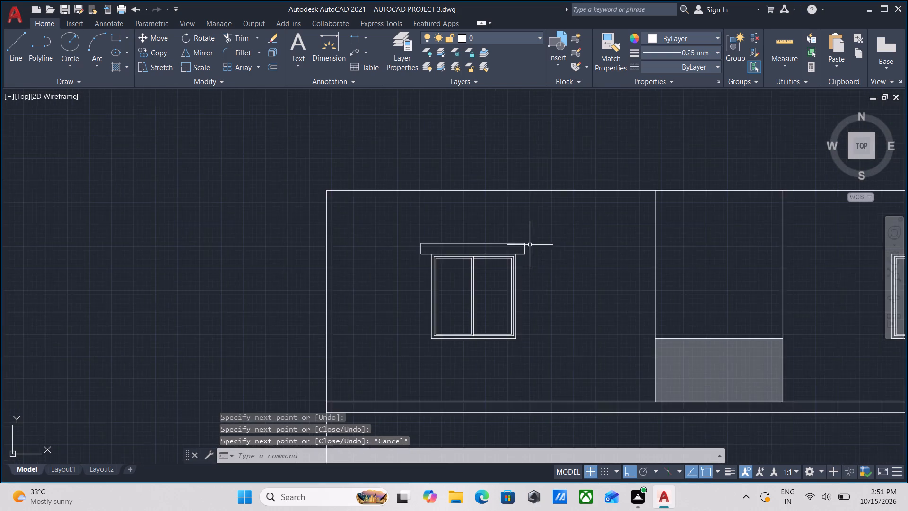
scroll(554, 264, down, 2)
middle_drag(569, 266, 429, 290)
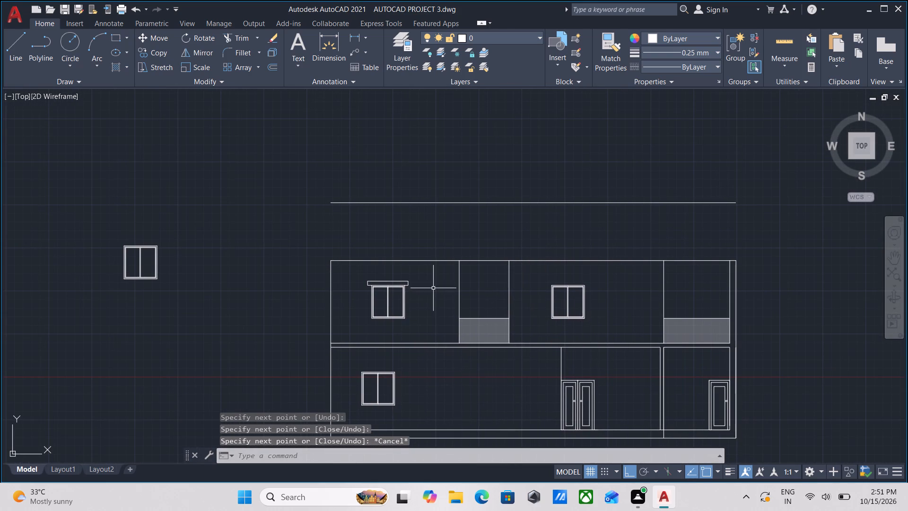
scroll(418, 329, up, 2)
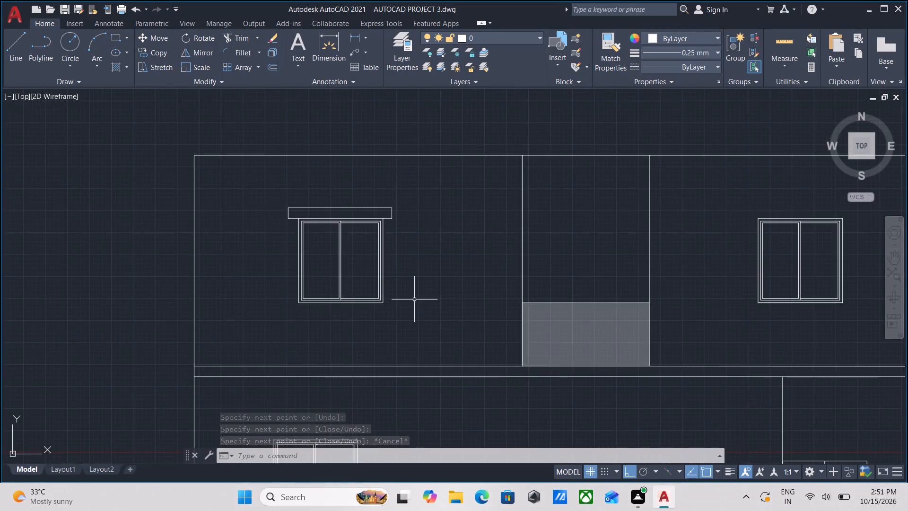
scroll(414, 295, down, 1)
middle_drag(414, 295, 414, 367)
middle_drag(353, 233, 354, 264)
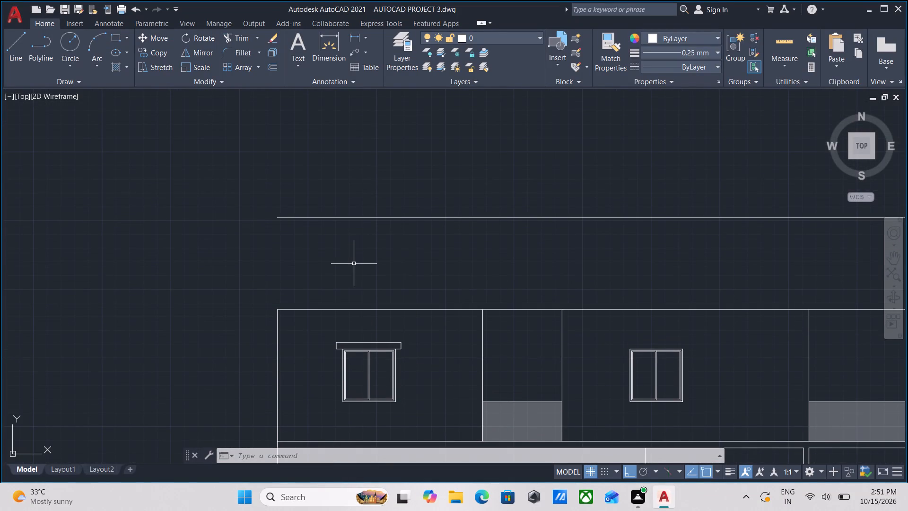
key(l)
key(Return)
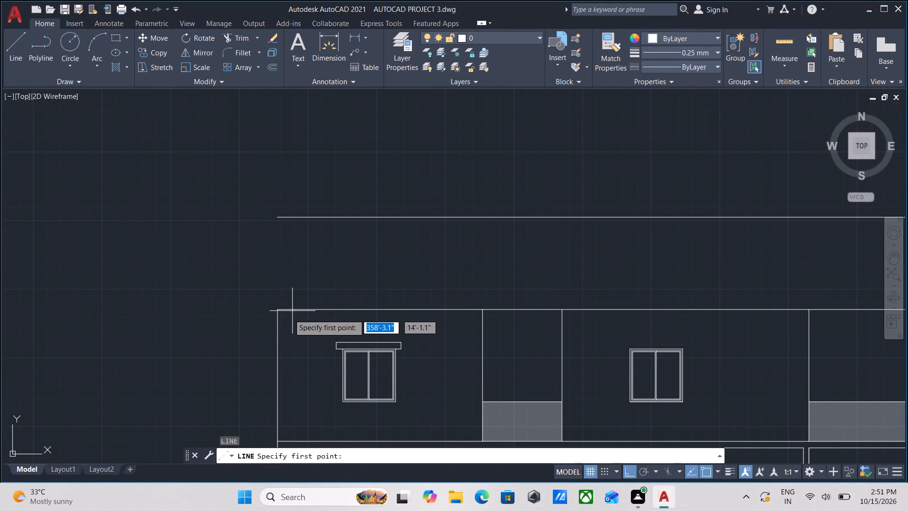
click(276, 308)
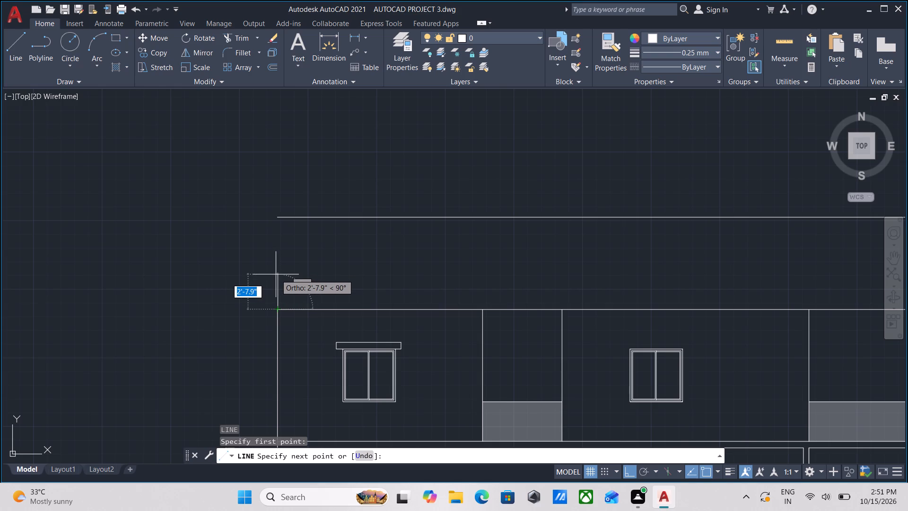
key(3)
key(apostrophe)
key(Return)
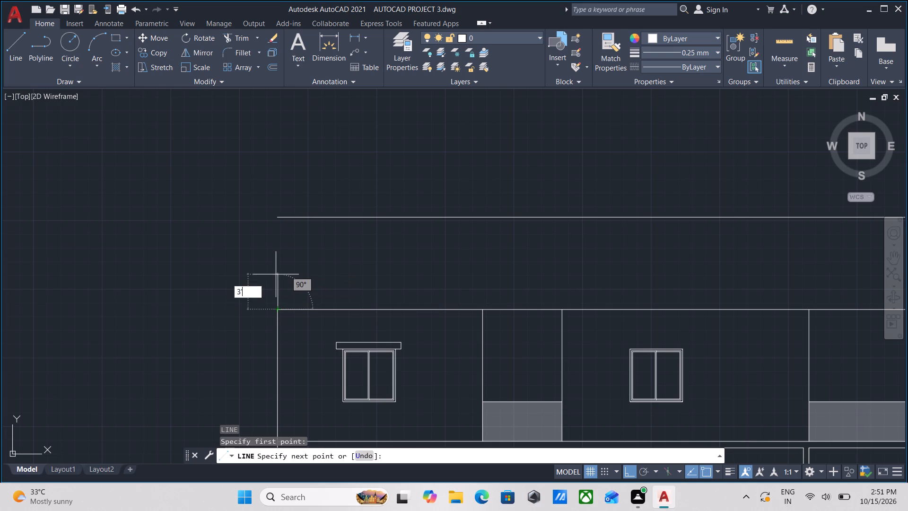
middle_drag(499, 258, 262, 256)
middle_drag(511, 255, 482, 263)
scroll(639, 258, up, 1)
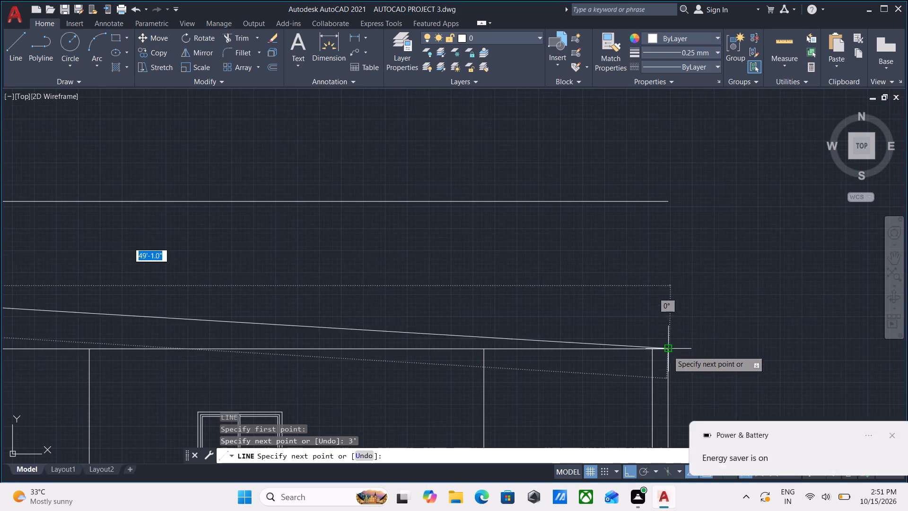
click(669, 283)
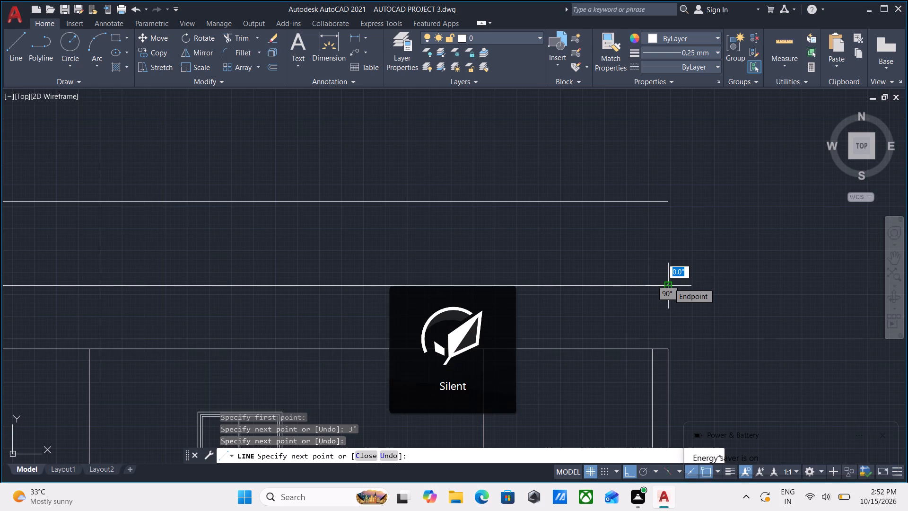
scroll(666, 291, down, 3)
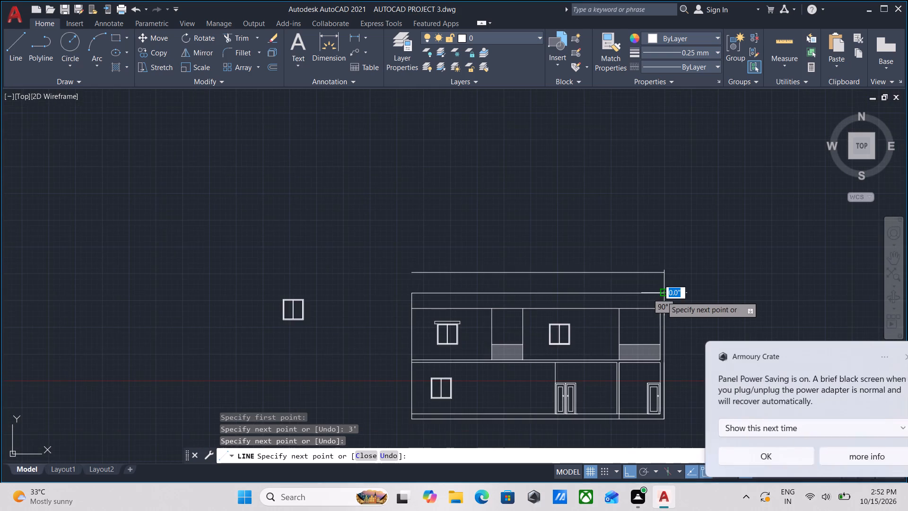
scroll(662, 296, up, 1)
key(Escape)
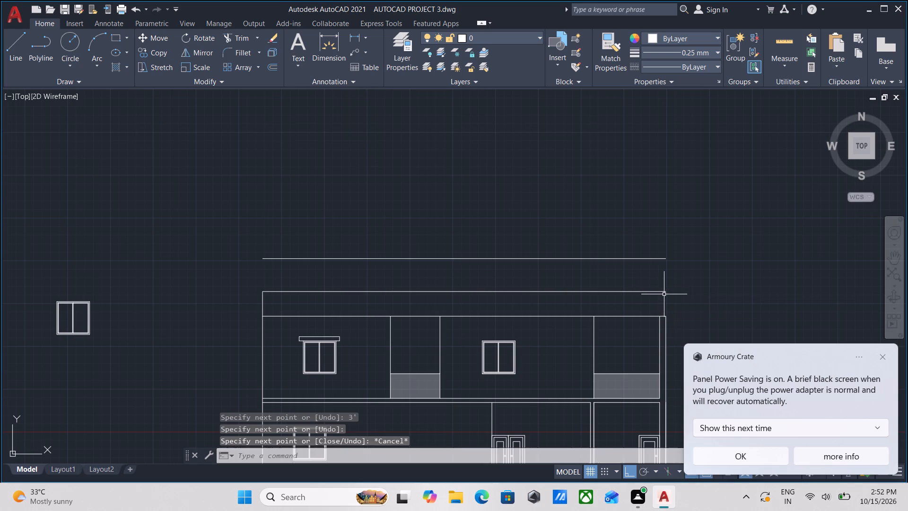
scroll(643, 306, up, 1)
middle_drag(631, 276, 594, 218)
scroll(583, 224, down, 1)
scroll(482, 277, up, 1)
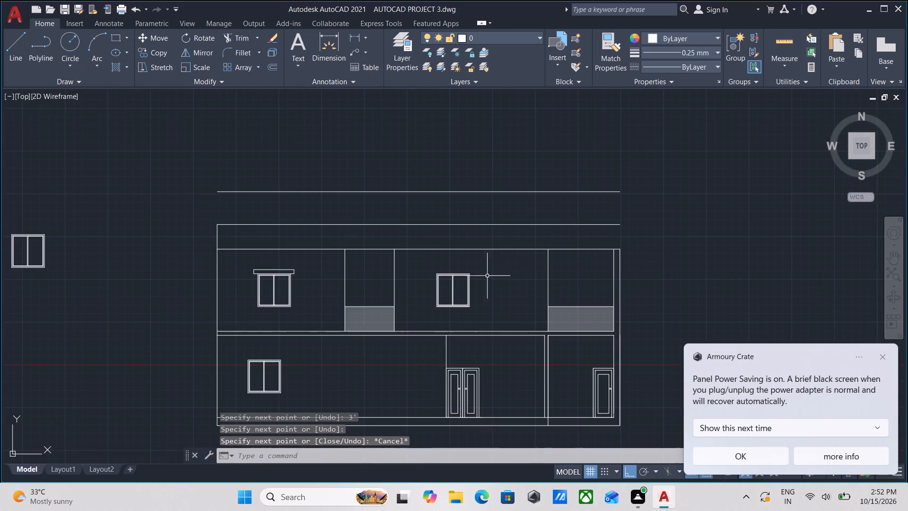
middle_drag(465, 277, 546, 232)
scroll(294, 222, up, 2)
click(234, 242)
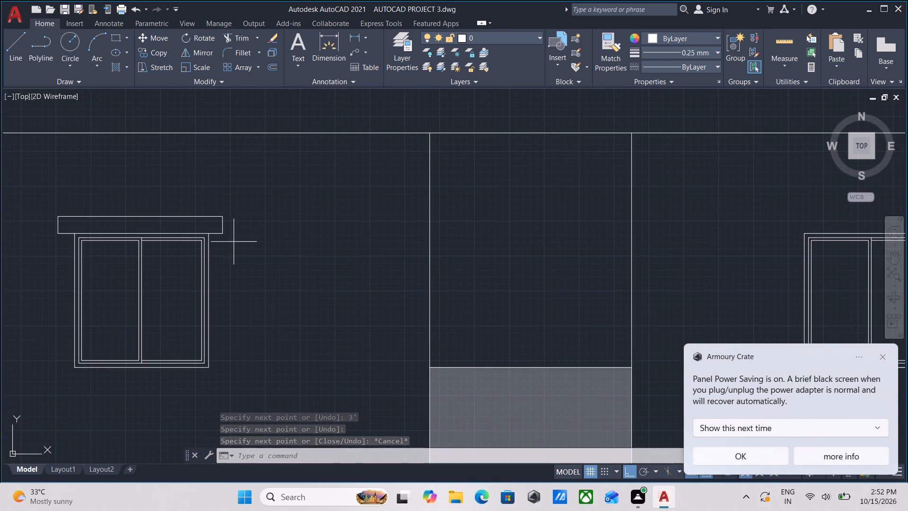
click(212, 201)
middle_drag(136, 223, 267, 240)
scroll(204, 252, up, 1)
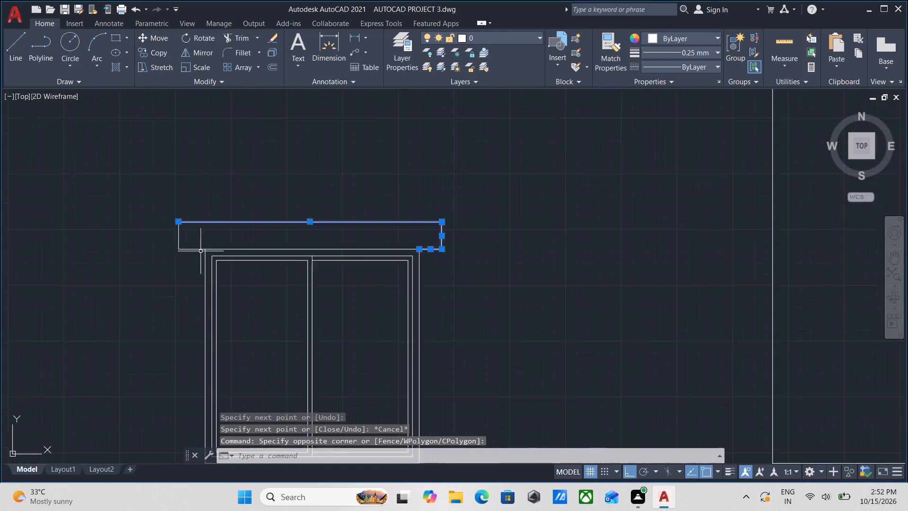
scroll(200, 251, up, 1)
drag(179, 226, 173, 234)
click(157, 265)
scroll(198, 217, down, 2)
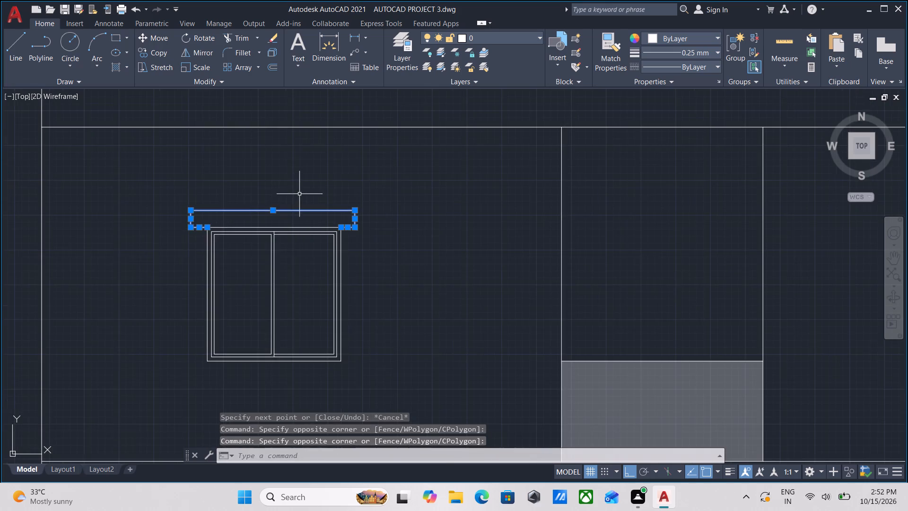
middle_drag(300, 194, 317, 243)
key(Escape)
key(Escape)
Erase the short bottom segment of the sunshade that projects beyond the window's left side.
scroll(227, 313, up, 2)
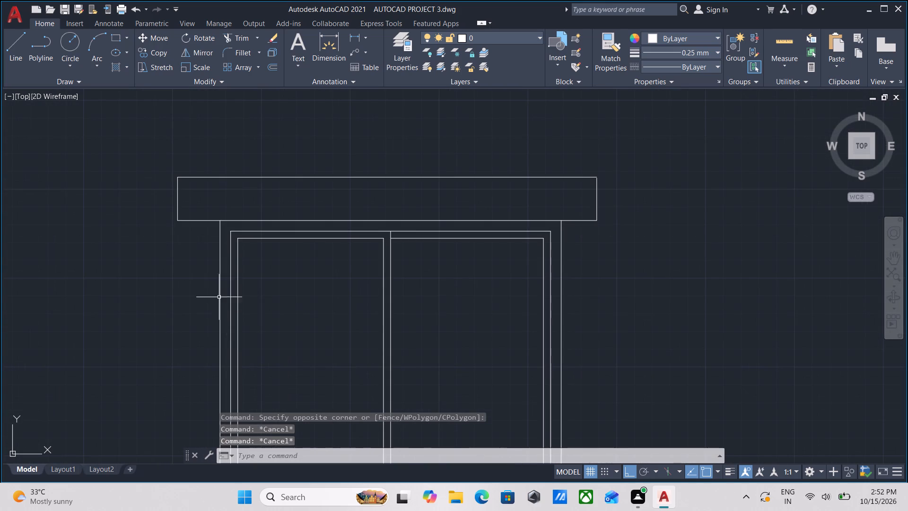
click(199, 249)
click(193, 217)
scroll(187, 220, up, 3)
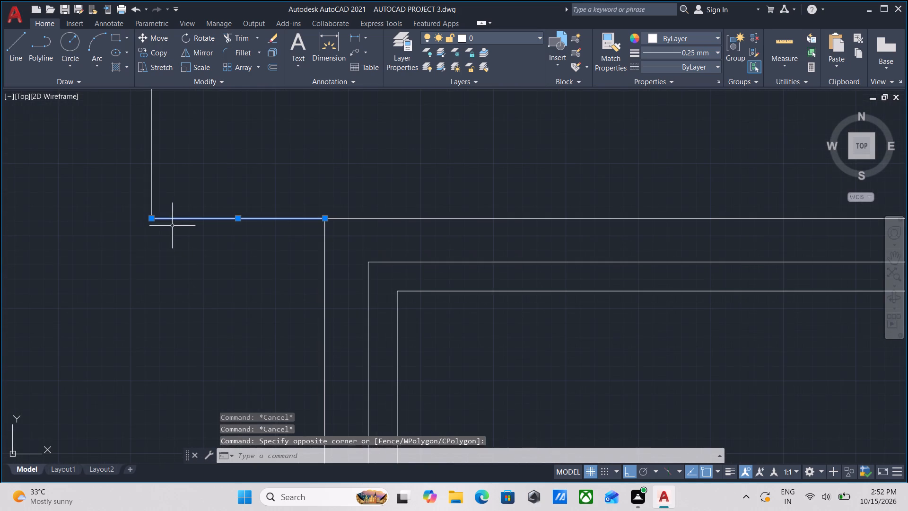
right_click(168, 220)
click(190, 260)
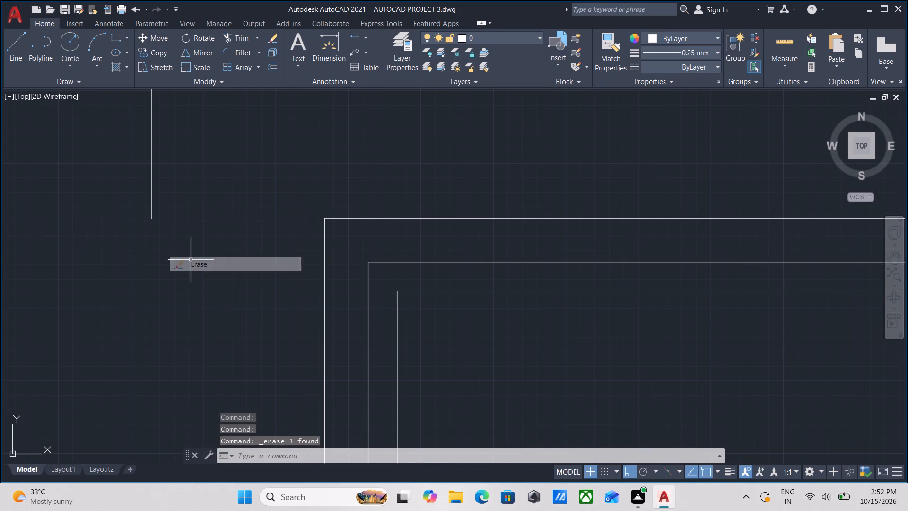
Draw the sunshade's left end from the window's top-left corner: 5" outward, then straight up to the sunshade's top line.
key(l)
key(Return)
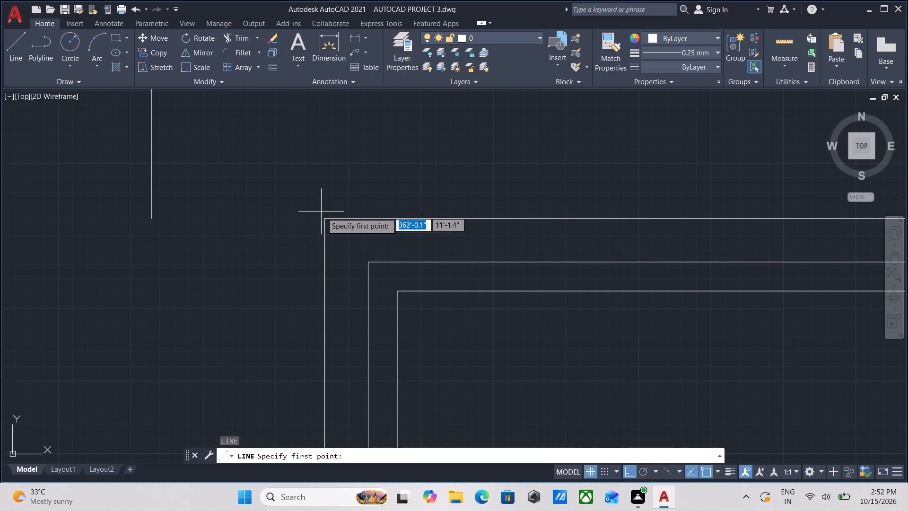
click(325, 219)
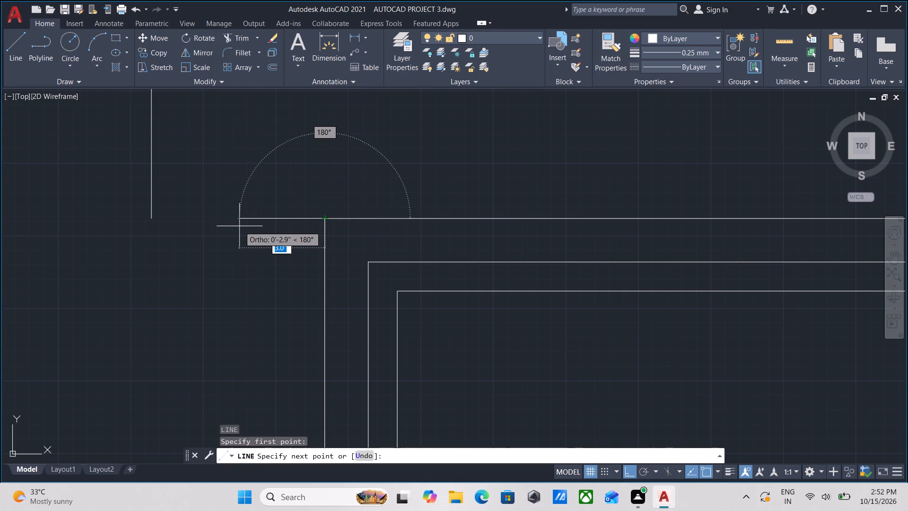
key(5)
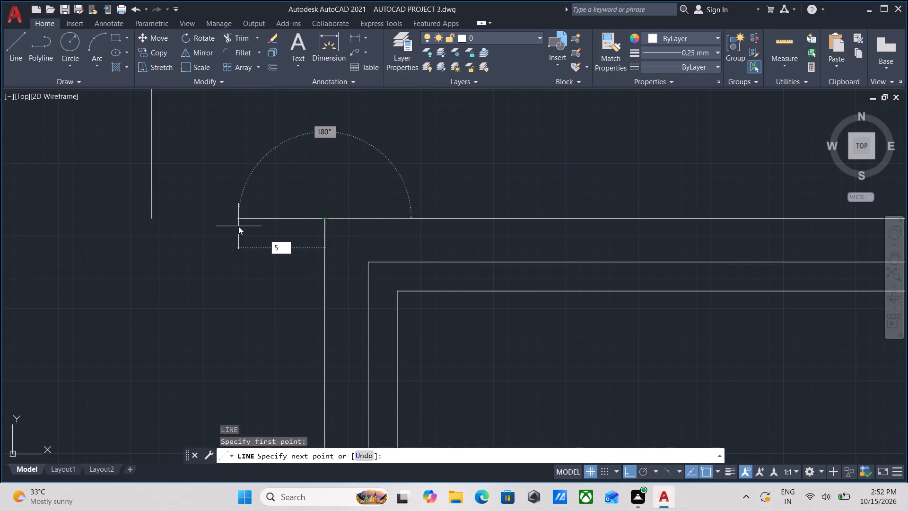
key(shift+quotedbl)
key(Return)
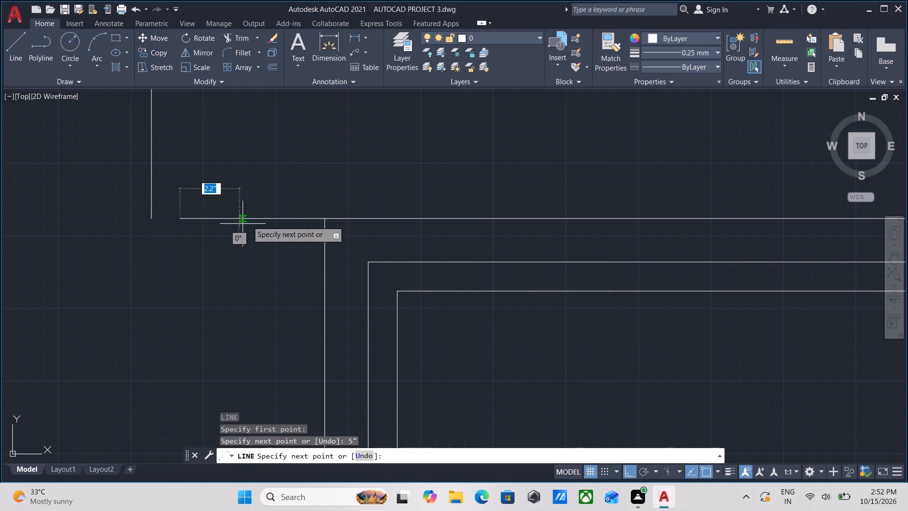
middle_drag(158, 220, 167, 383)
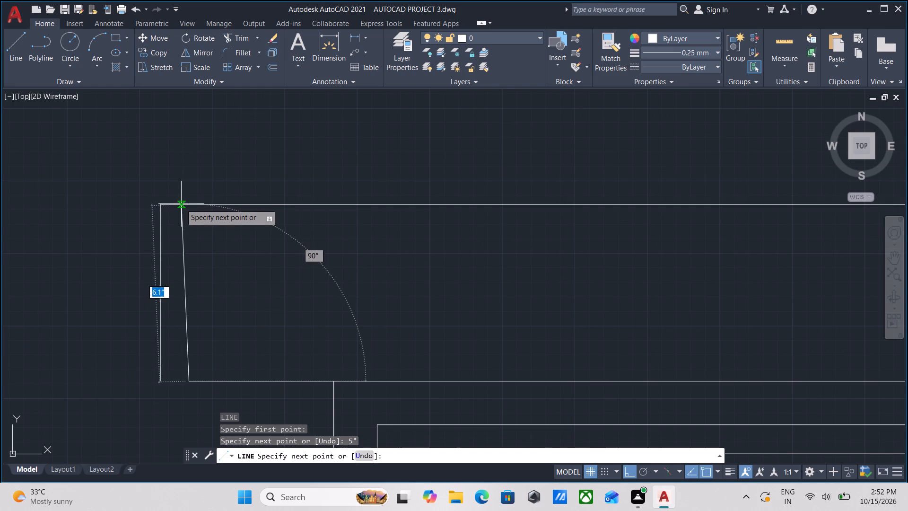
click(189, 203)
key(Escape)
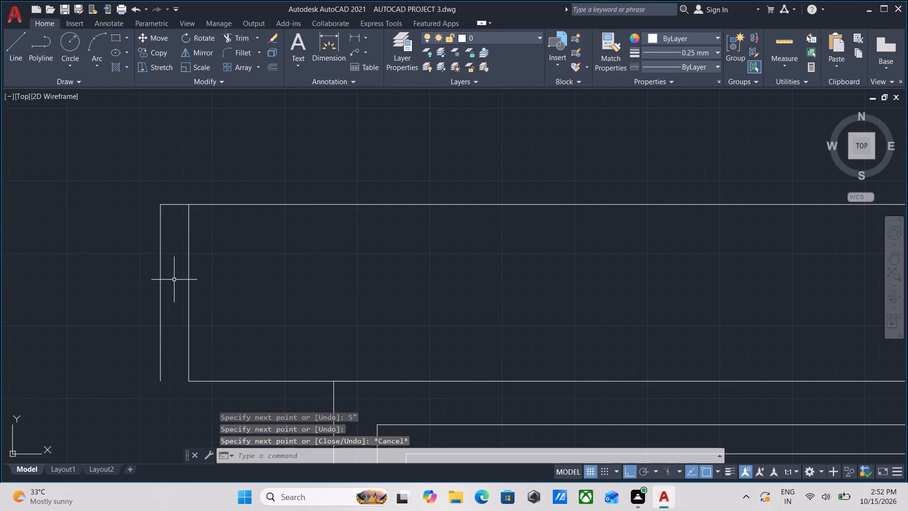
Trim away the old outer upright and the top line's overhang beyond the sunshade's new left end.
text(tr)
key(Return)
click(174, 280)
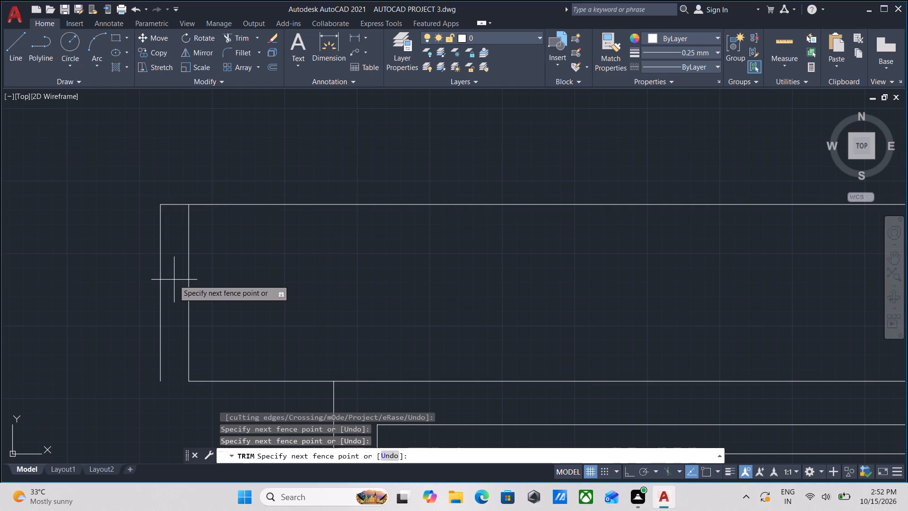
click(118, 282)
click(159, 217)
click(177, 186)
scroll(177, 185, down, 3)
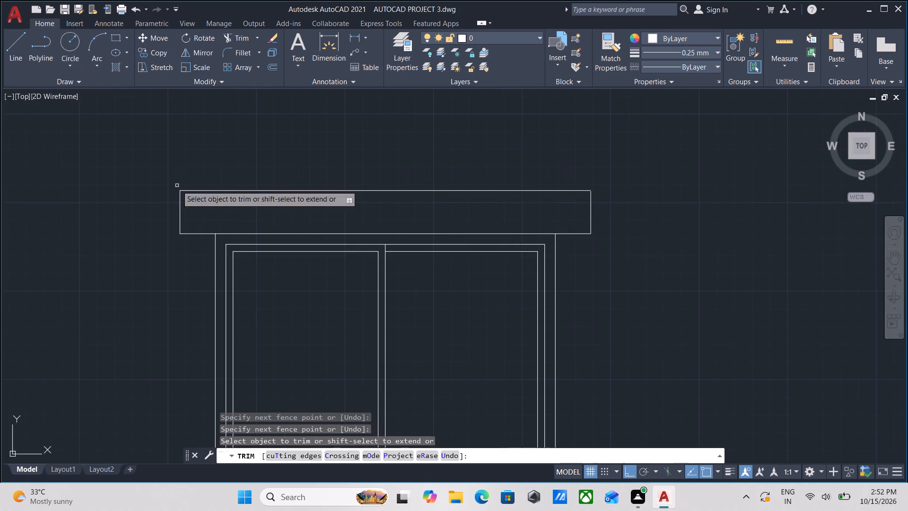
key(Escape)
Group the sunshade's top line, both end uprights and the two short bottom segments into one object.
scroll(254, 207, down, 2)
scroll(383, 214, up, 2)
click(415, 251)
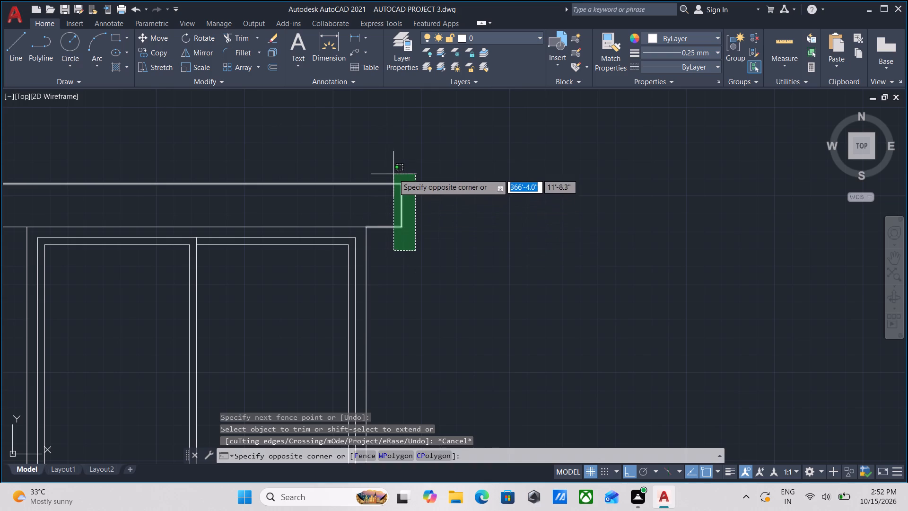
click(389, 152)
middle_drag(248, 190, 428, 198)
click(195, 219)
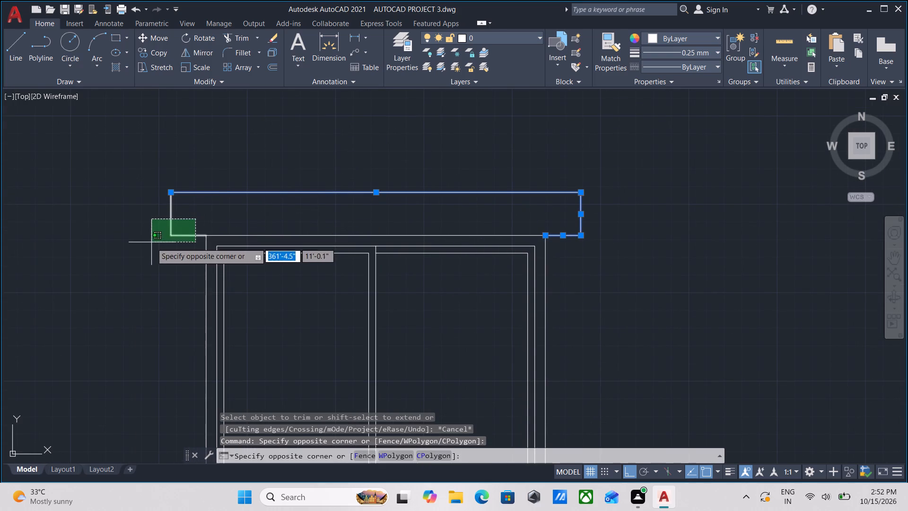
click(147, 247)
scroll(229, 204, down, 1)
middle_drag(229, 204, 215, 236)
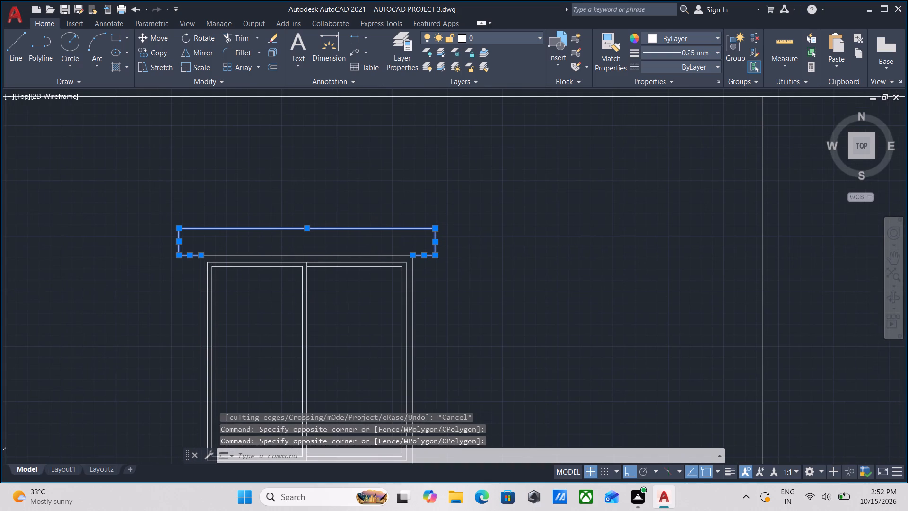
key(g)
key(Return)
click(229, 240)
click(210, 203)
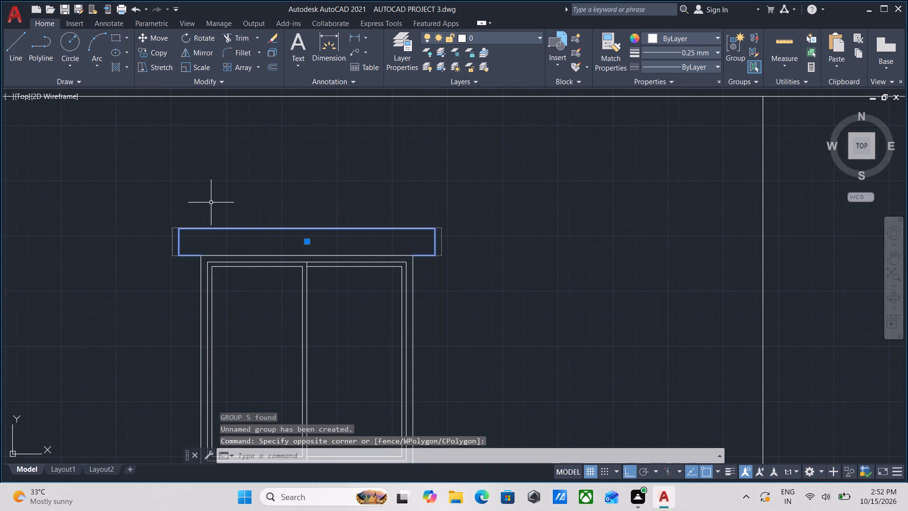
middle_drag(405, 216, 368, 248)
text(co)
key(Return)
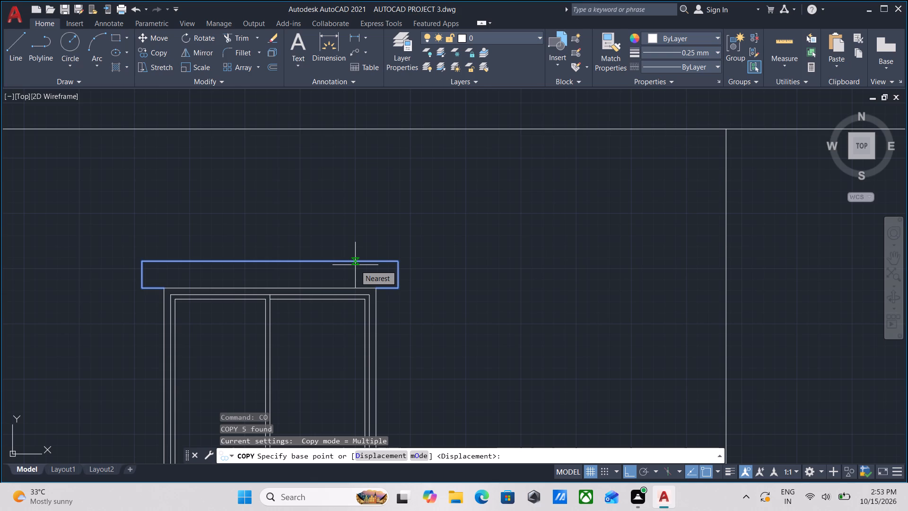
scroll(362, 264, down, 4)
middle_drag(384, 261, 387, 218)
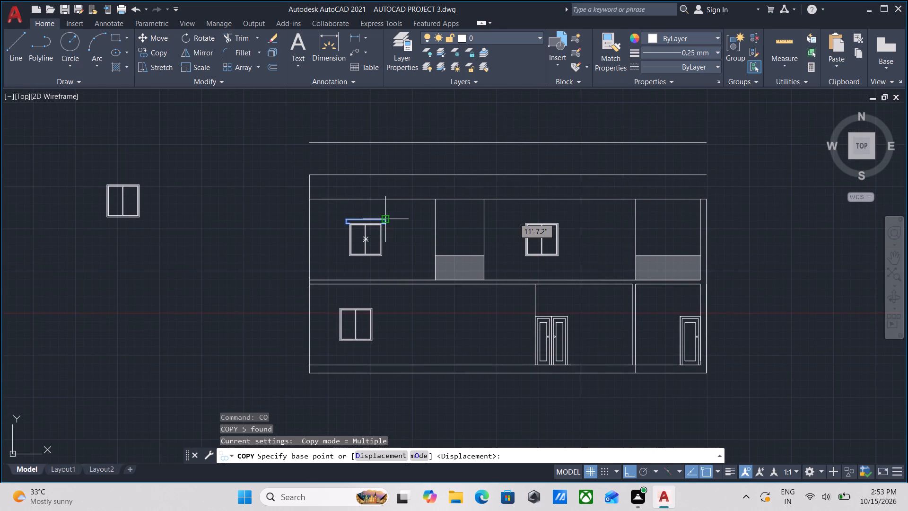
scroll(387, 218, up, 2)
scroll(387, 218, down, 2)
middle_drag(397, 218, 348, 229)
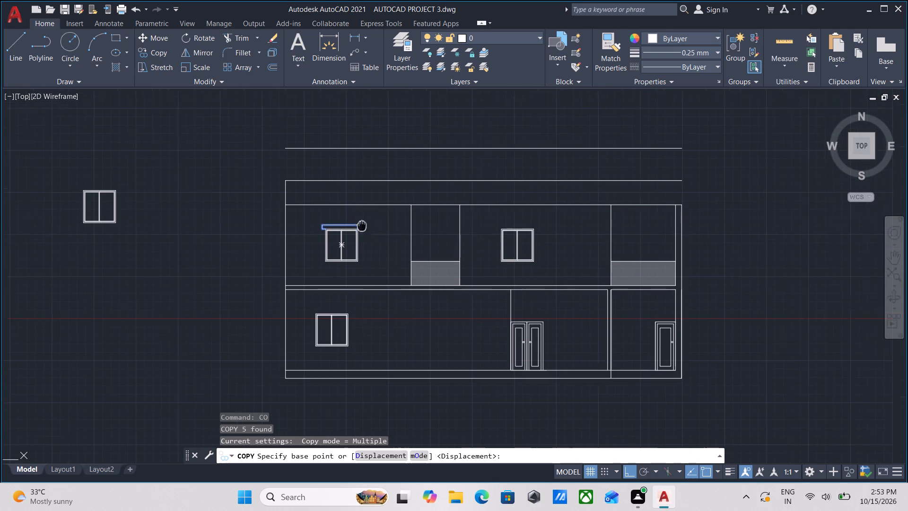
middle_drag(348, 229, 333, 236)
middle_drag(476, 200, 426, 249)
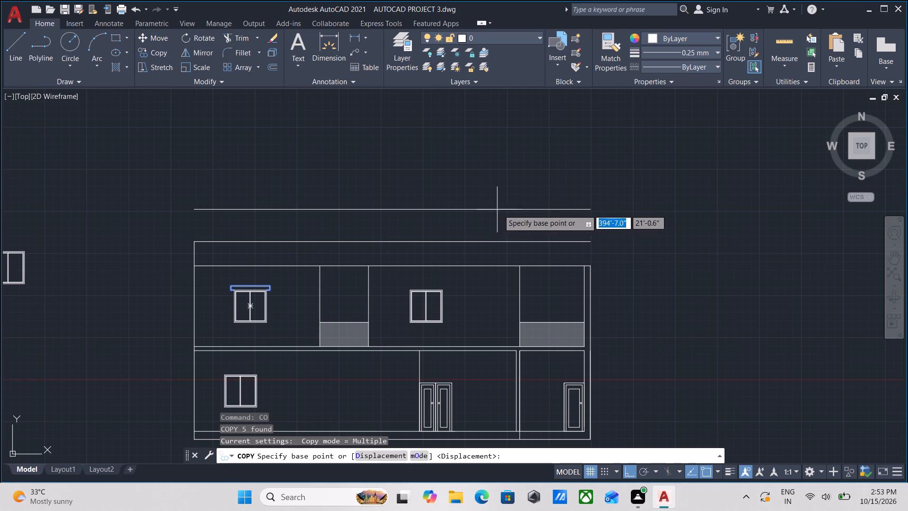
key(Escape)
Erase the loose horizontal line above the parapet.
click(462, 226)
click(436, 185)
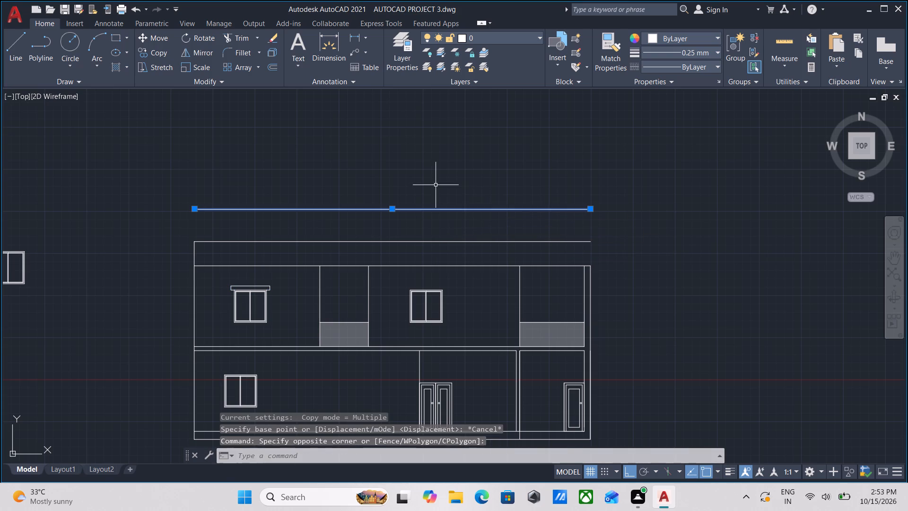
right_click(436, 185)
click(483, 257)
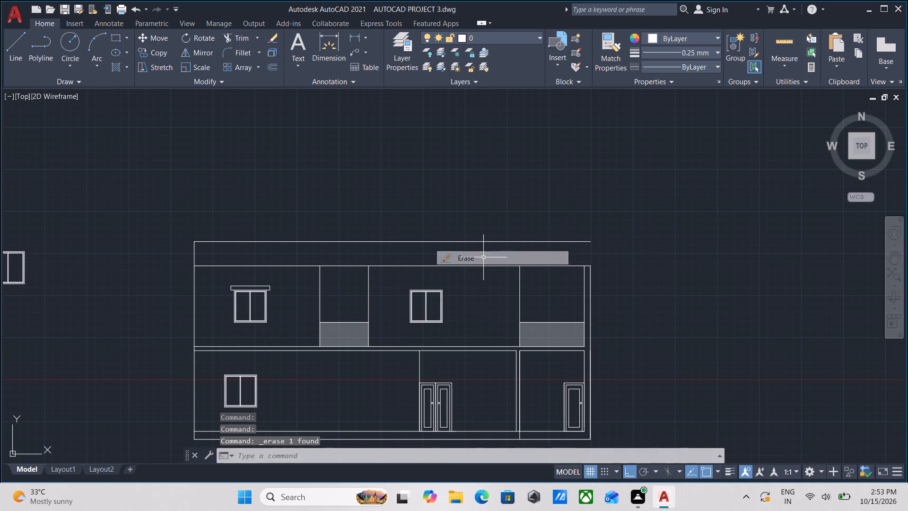
Close the parapet's right end with a vertical line from the first floor's top-right corner to the parapet's top line.
scroll(539, 255, down, 1)
middle_drag(539, 255, 489, 282)
scroll(530, 281, up, 2)
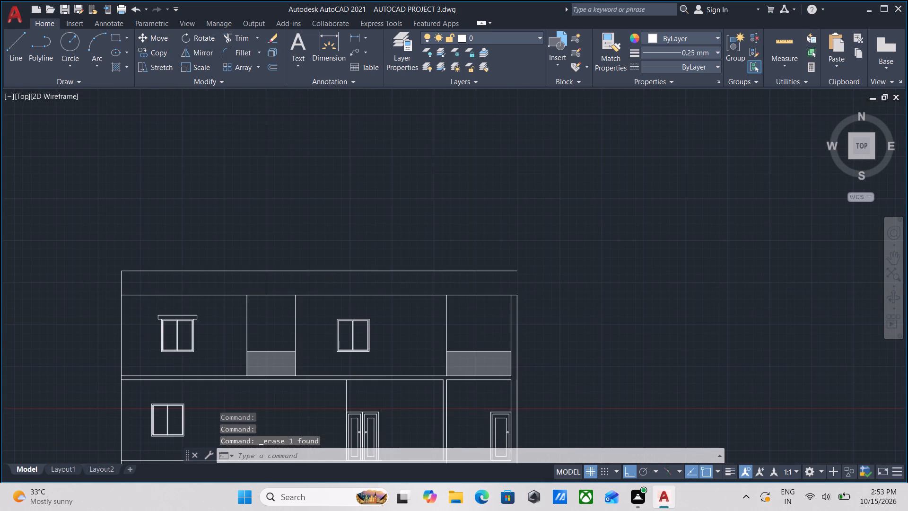
key(l)
key(Return)
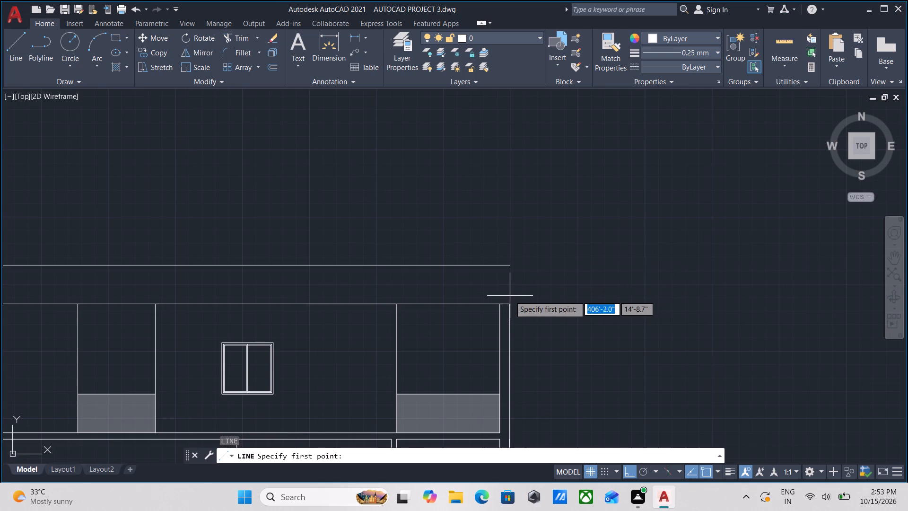
click(510, 307)
click(512, 265)
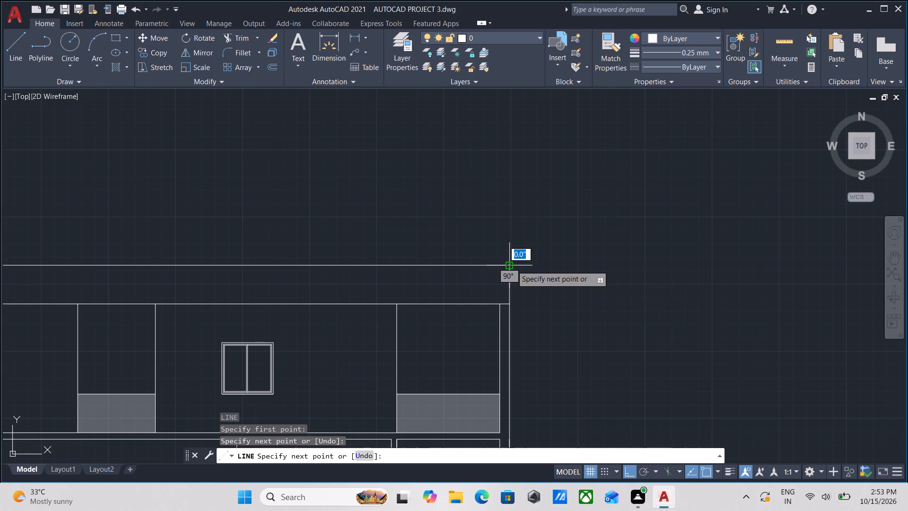
key(Escape)
Erase the grouped sunshade above the leftmost first floor window.
scroll(512, 265, down, 3)
scroll(340, 285, up, 2)
scroll(472, 303, up, 2)
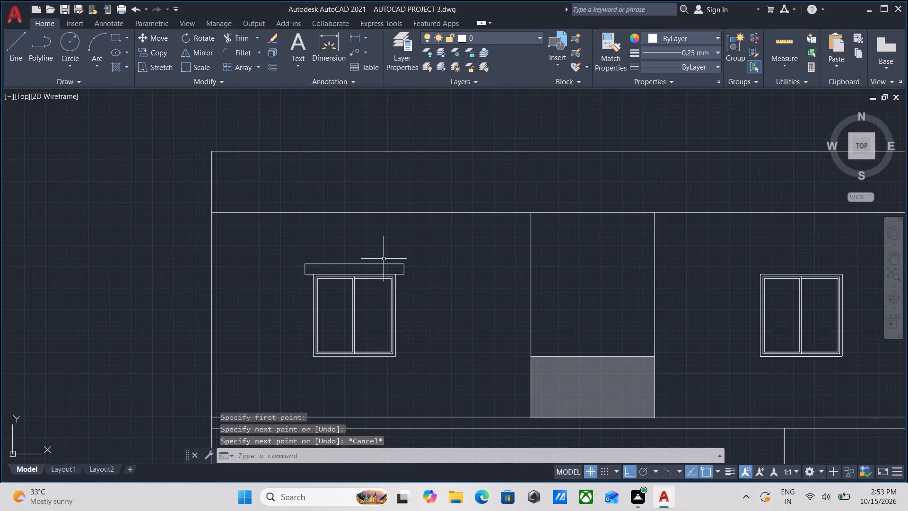
scroll(384, 258, up, 2)
scroll(384, 258, down, 2)
click(409, 282)
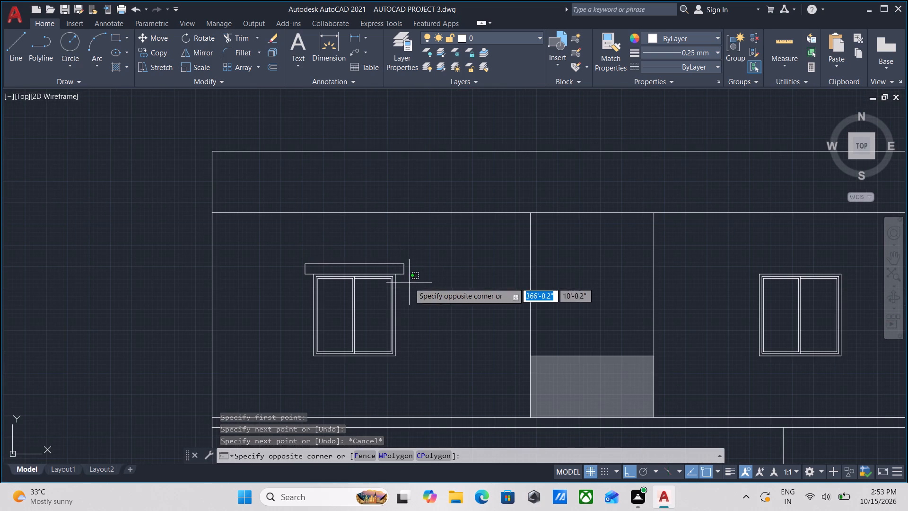
click(402, 252)
scroll(342, 273, up, 3)
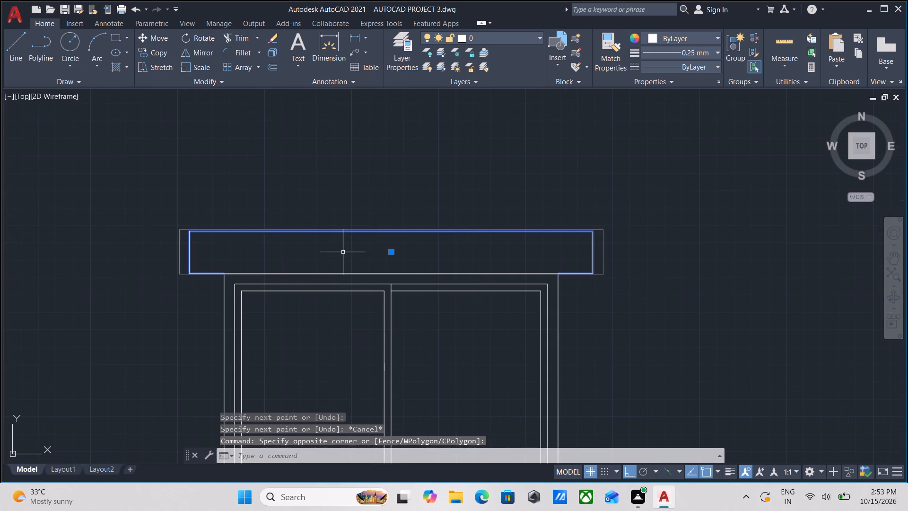
right_click(343, 252)
click(354, 278)
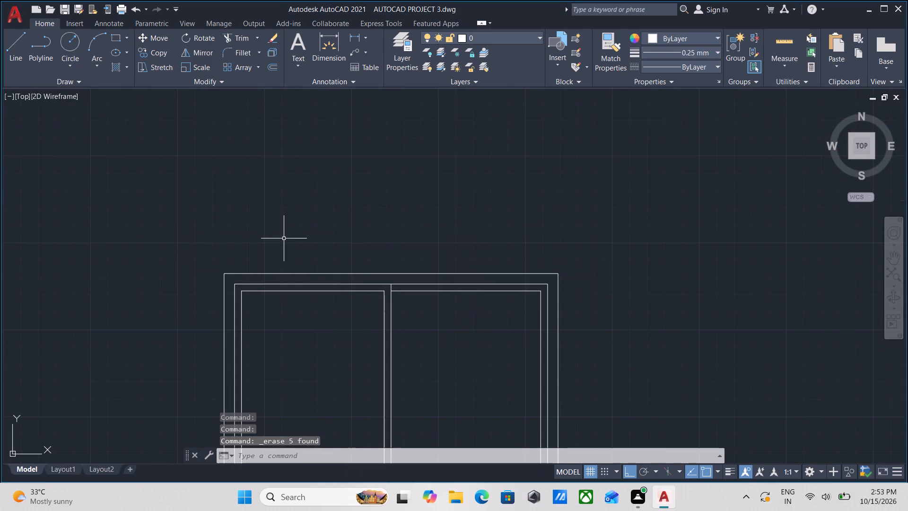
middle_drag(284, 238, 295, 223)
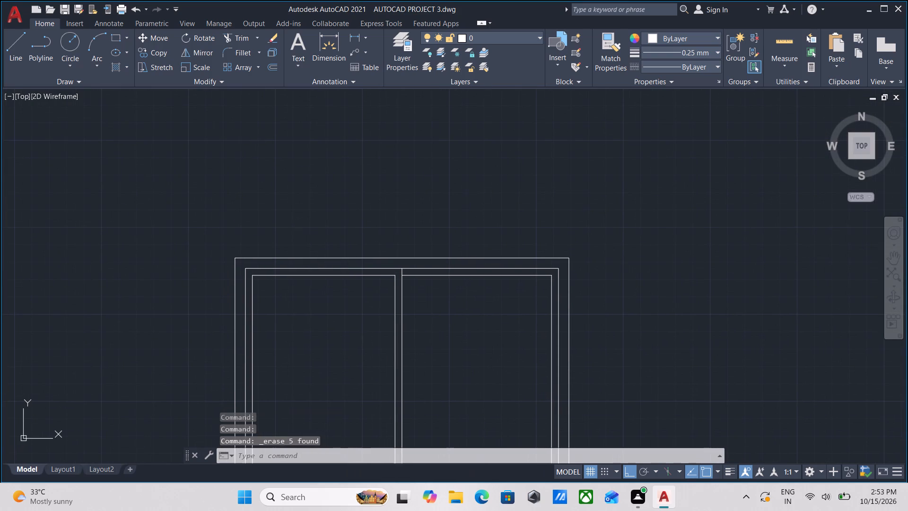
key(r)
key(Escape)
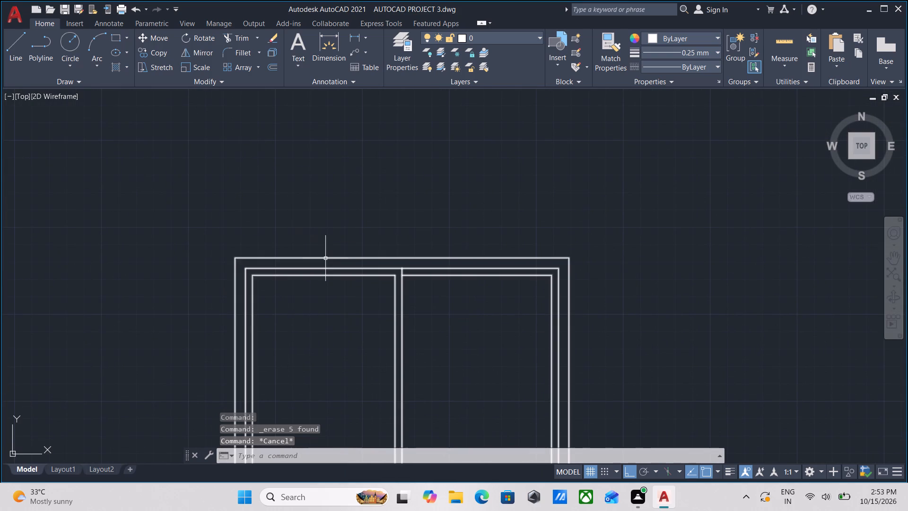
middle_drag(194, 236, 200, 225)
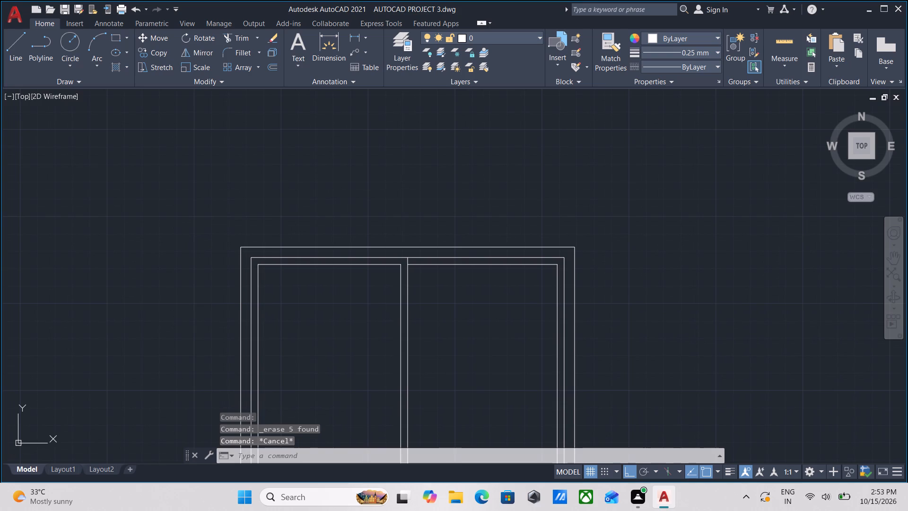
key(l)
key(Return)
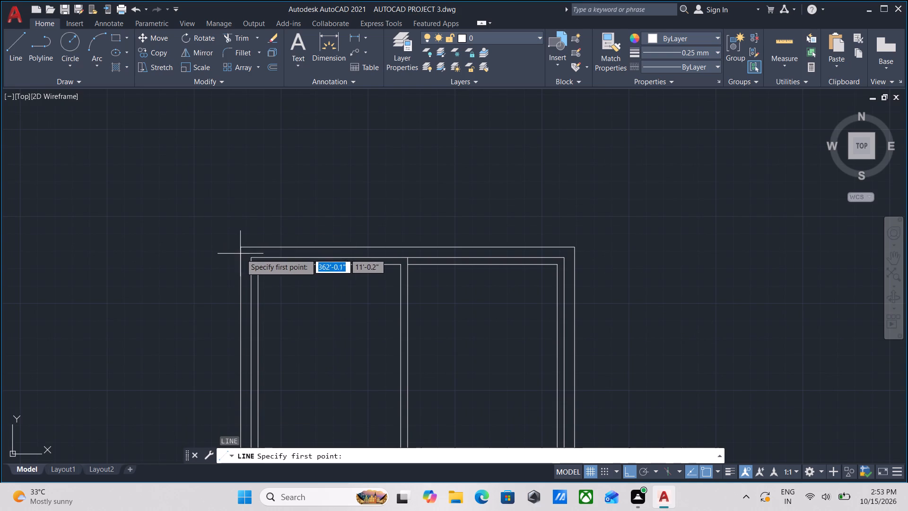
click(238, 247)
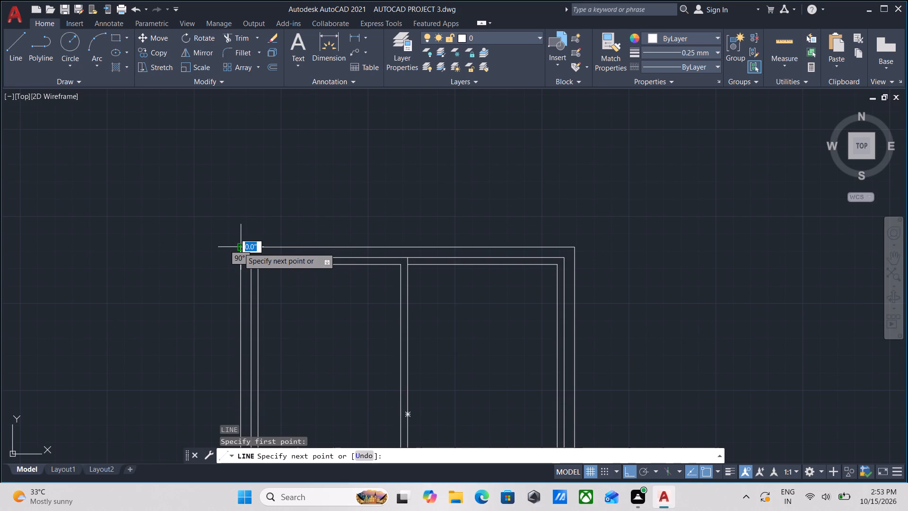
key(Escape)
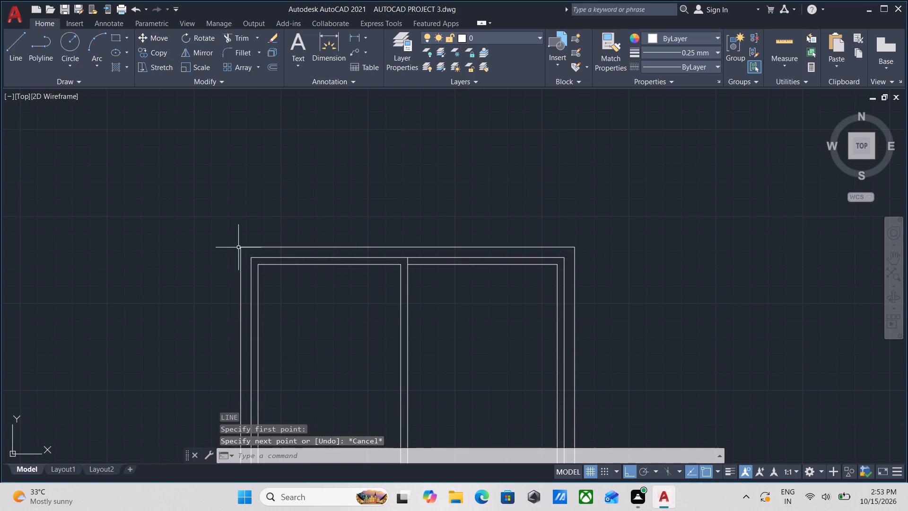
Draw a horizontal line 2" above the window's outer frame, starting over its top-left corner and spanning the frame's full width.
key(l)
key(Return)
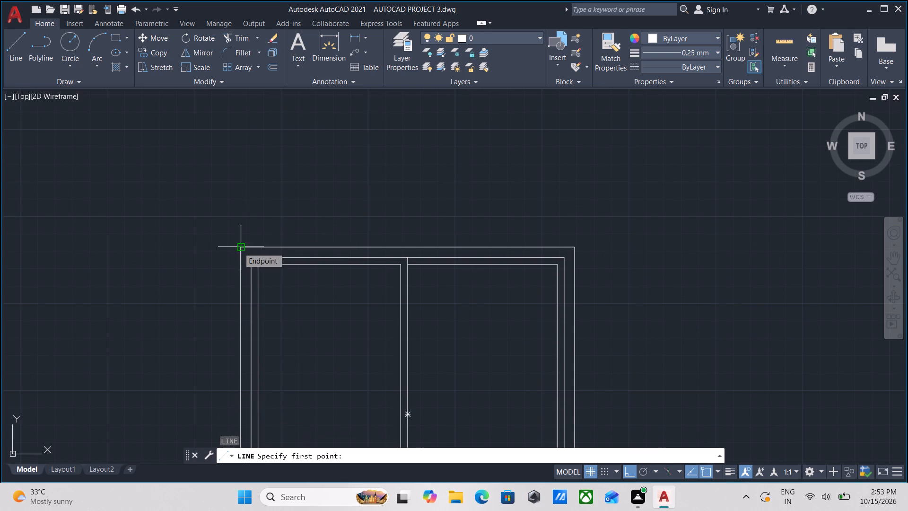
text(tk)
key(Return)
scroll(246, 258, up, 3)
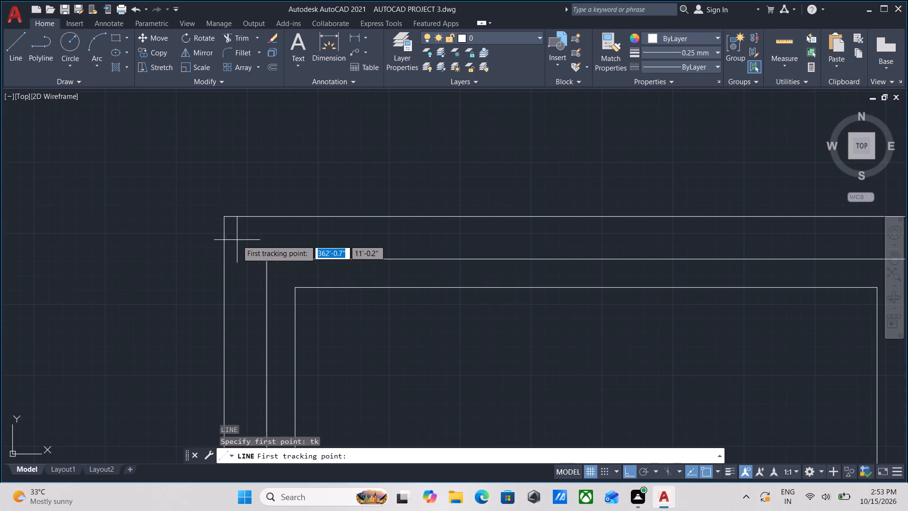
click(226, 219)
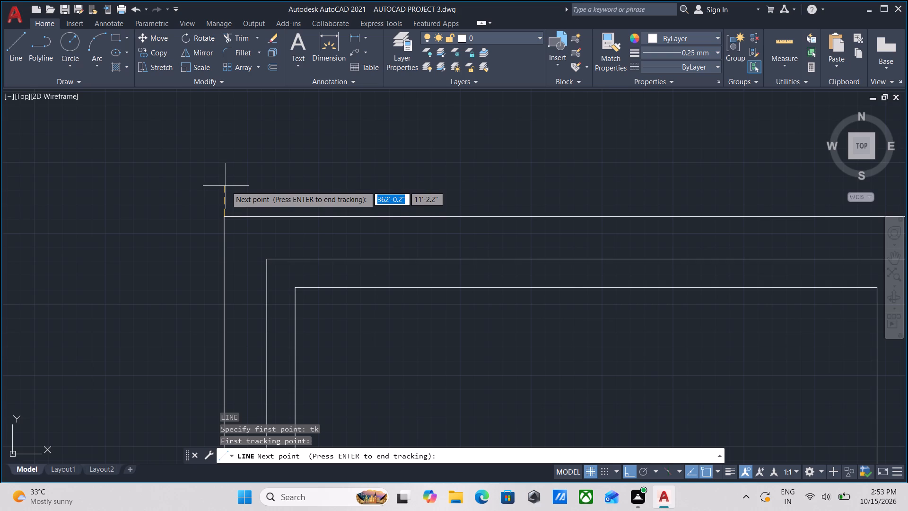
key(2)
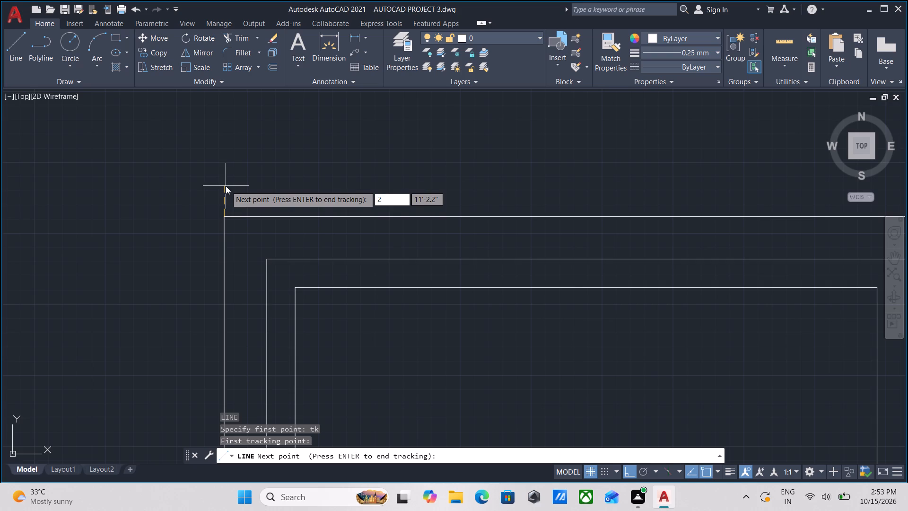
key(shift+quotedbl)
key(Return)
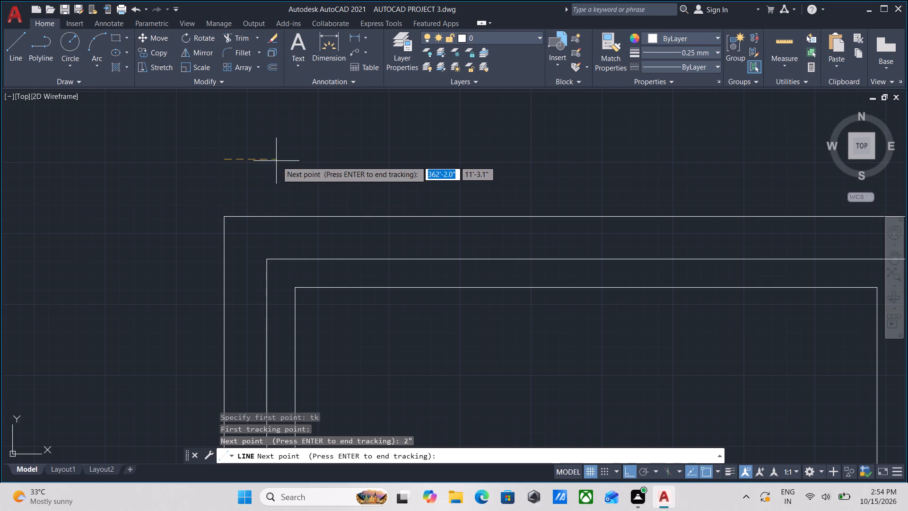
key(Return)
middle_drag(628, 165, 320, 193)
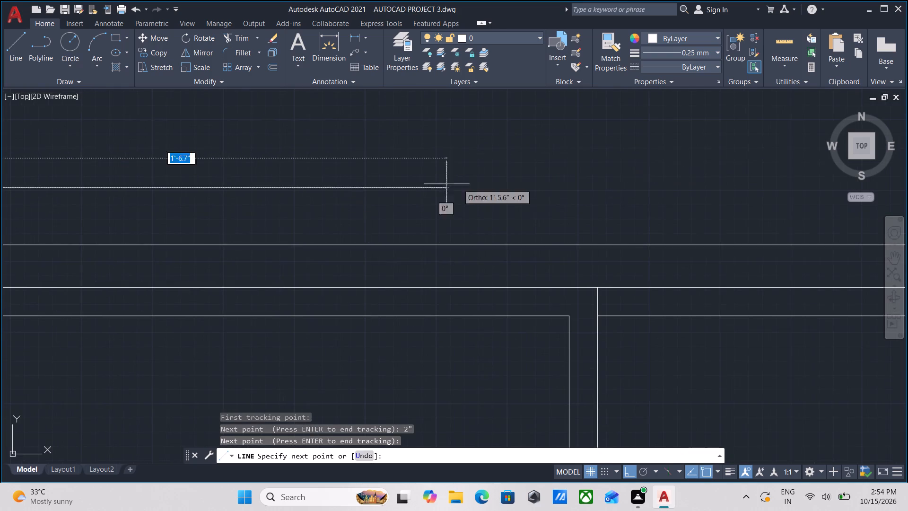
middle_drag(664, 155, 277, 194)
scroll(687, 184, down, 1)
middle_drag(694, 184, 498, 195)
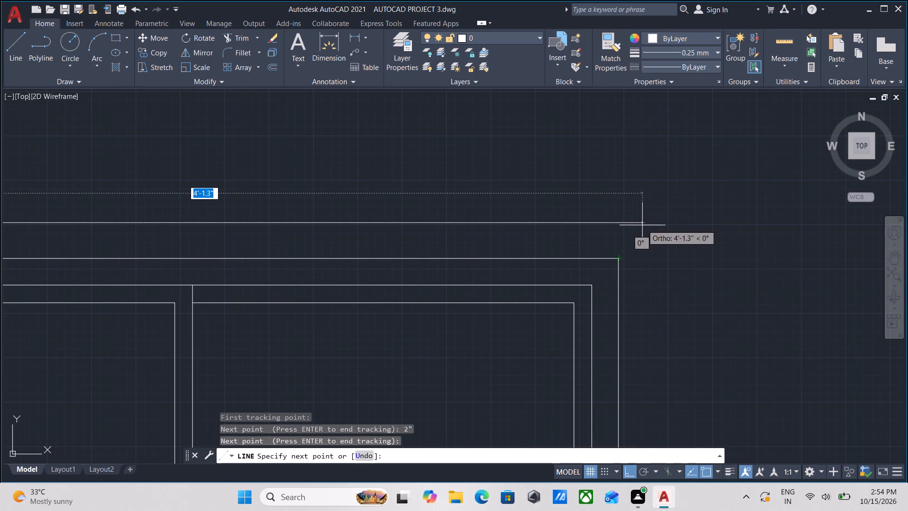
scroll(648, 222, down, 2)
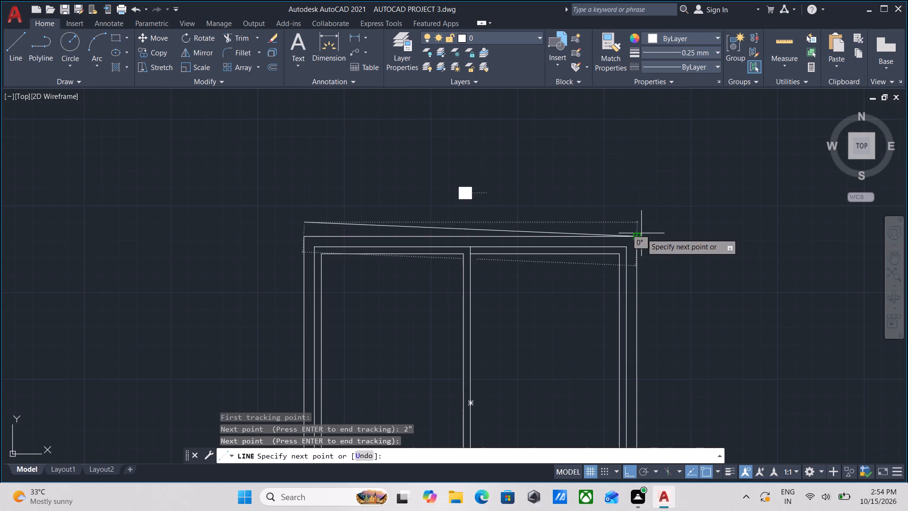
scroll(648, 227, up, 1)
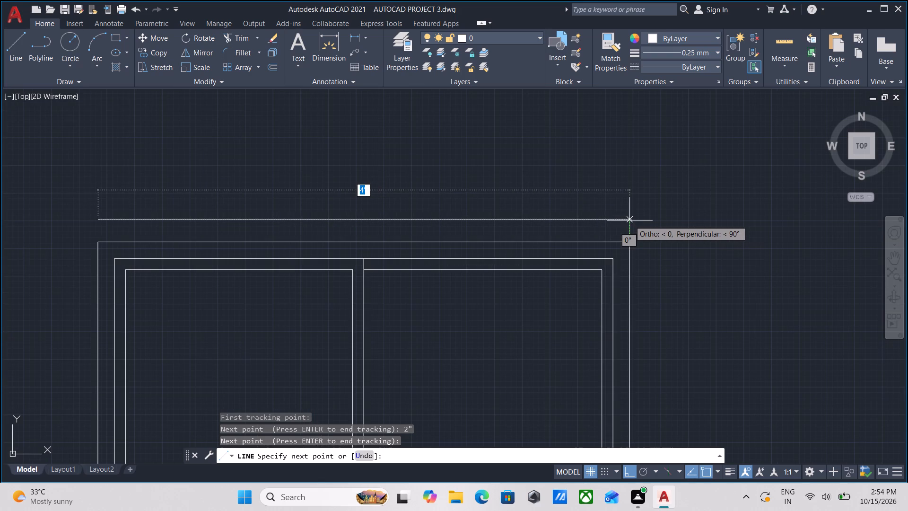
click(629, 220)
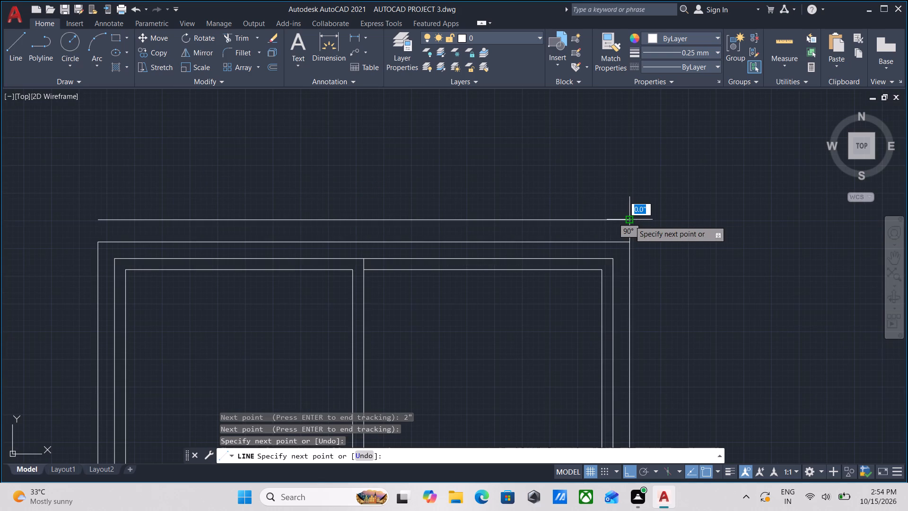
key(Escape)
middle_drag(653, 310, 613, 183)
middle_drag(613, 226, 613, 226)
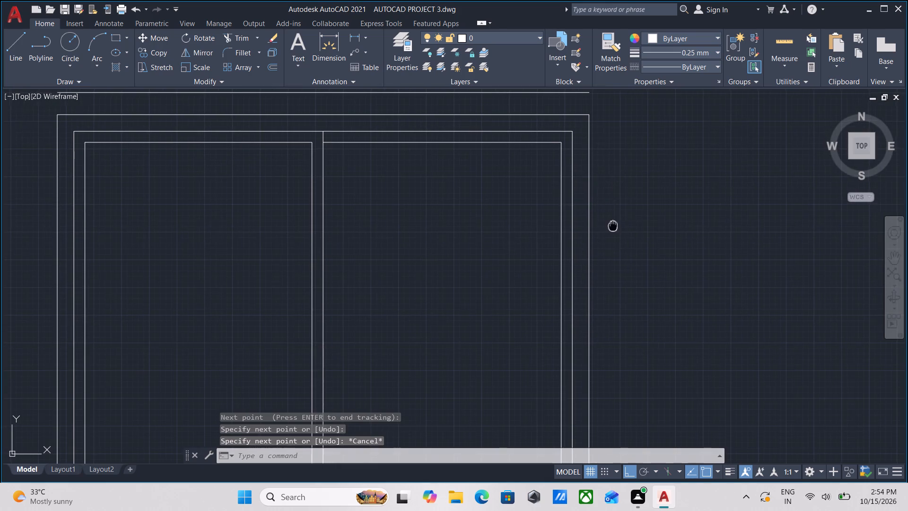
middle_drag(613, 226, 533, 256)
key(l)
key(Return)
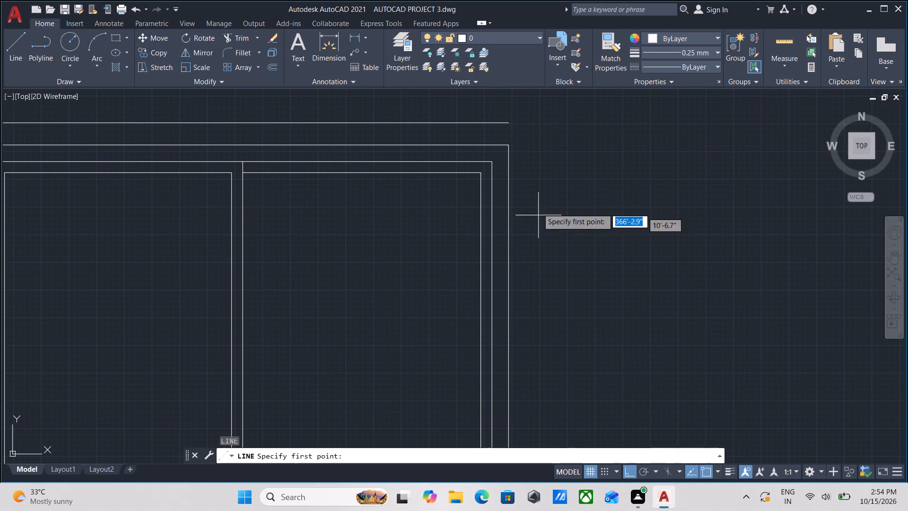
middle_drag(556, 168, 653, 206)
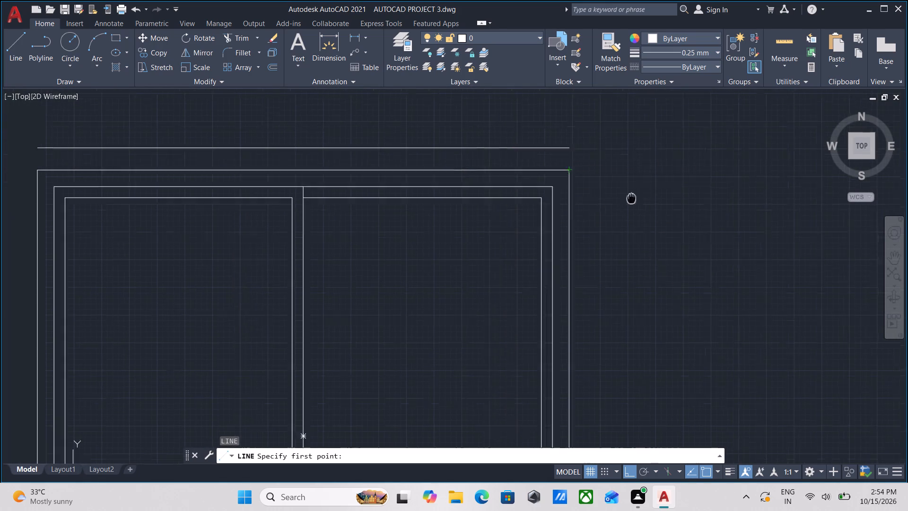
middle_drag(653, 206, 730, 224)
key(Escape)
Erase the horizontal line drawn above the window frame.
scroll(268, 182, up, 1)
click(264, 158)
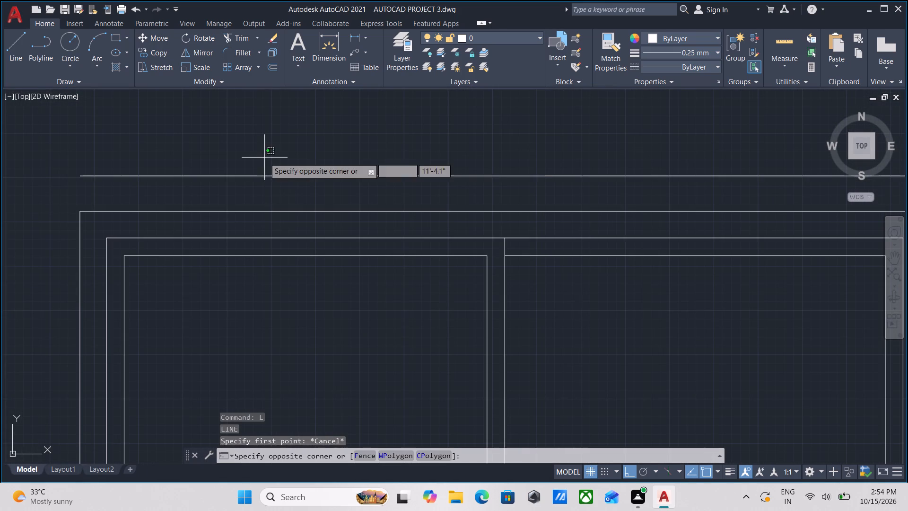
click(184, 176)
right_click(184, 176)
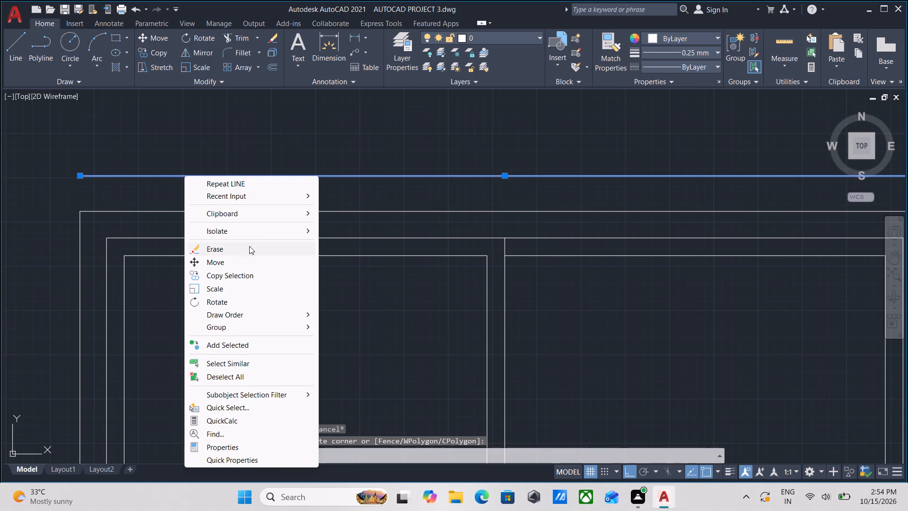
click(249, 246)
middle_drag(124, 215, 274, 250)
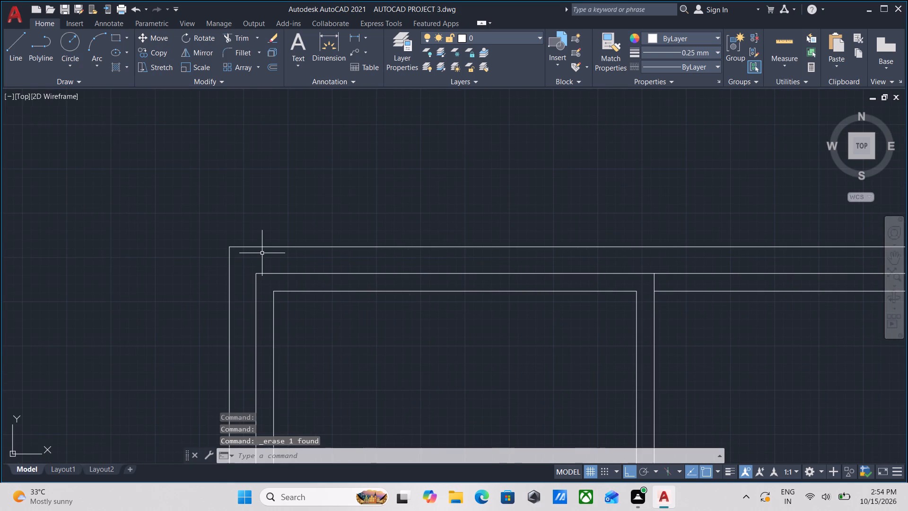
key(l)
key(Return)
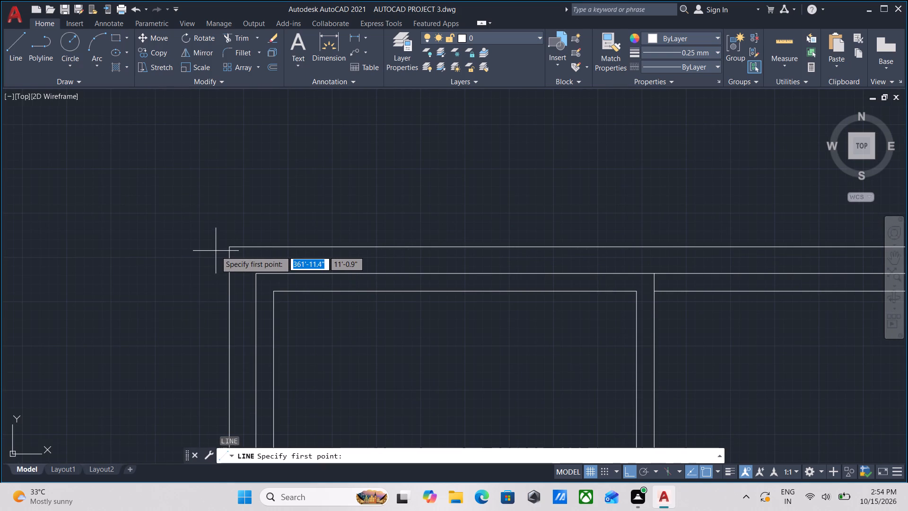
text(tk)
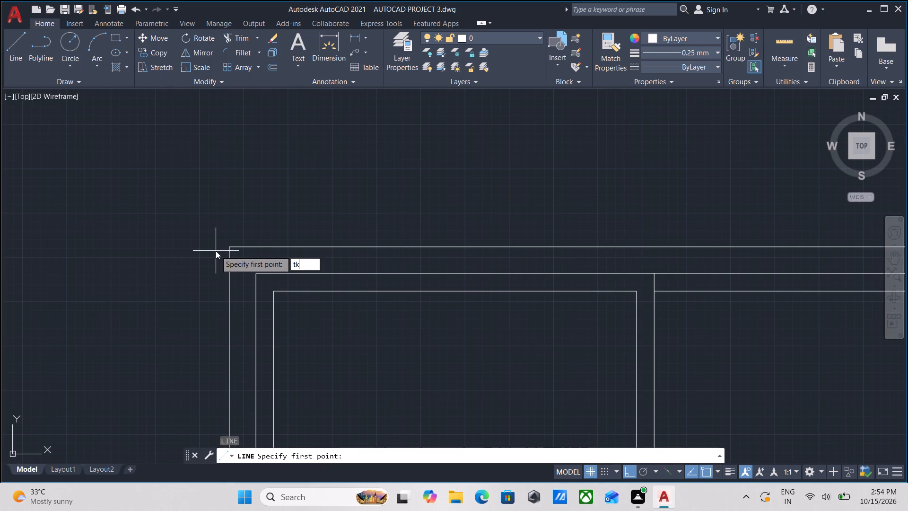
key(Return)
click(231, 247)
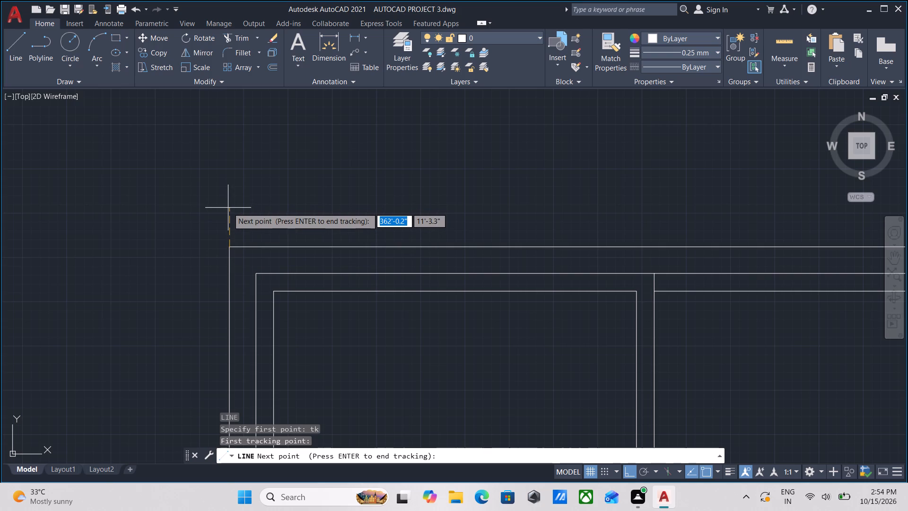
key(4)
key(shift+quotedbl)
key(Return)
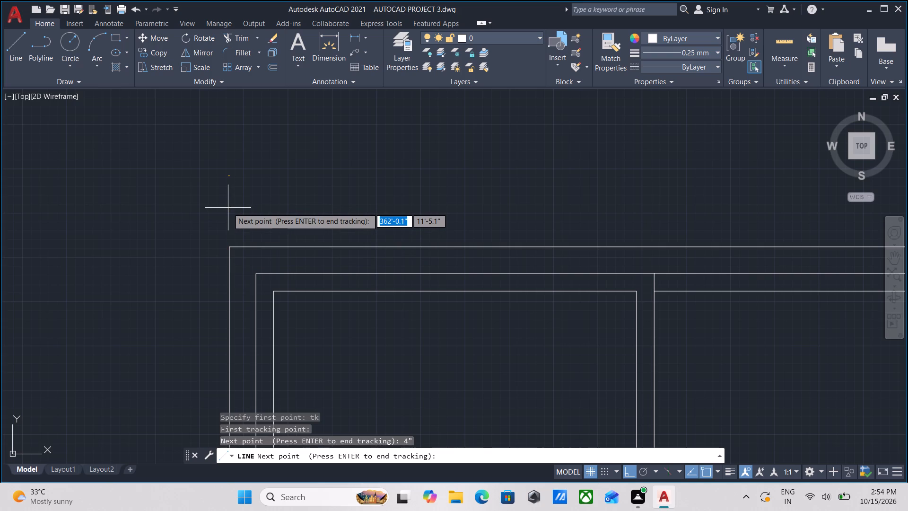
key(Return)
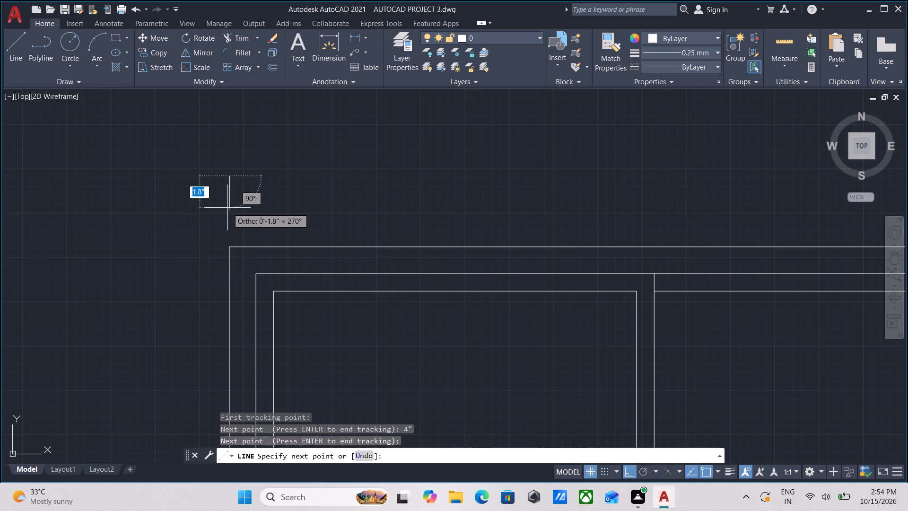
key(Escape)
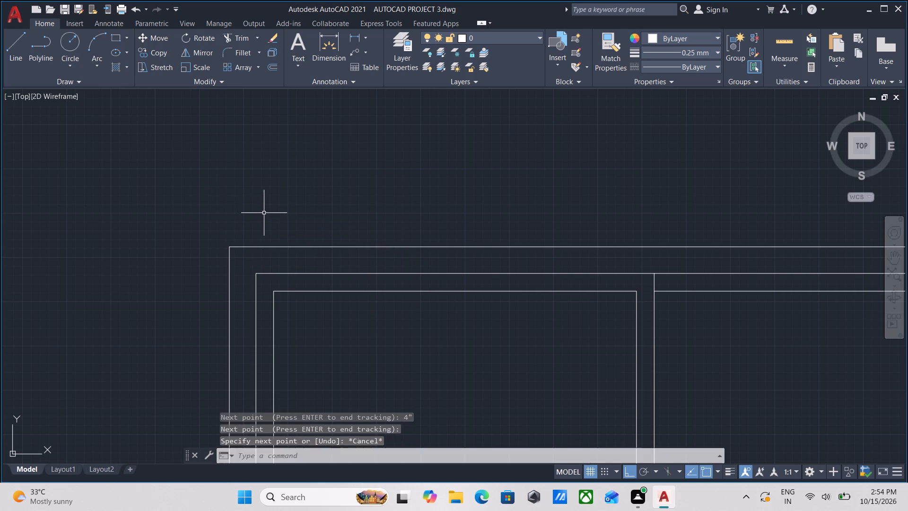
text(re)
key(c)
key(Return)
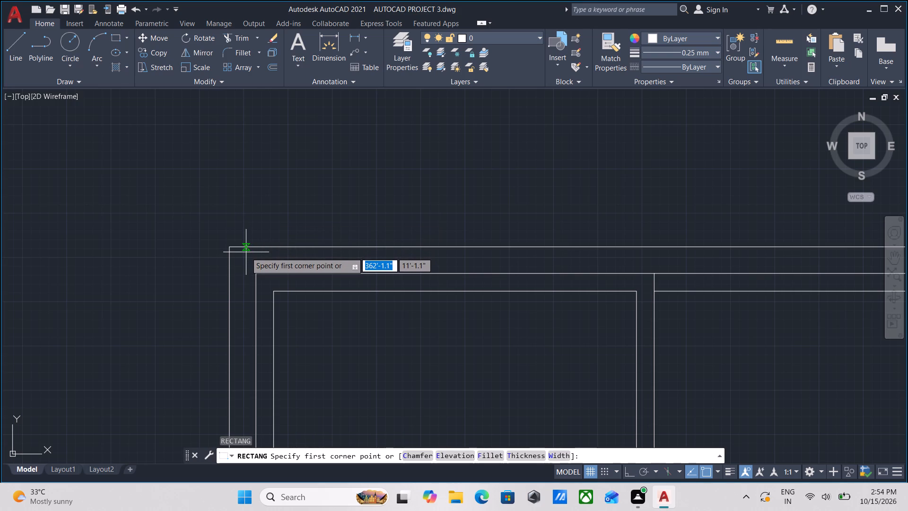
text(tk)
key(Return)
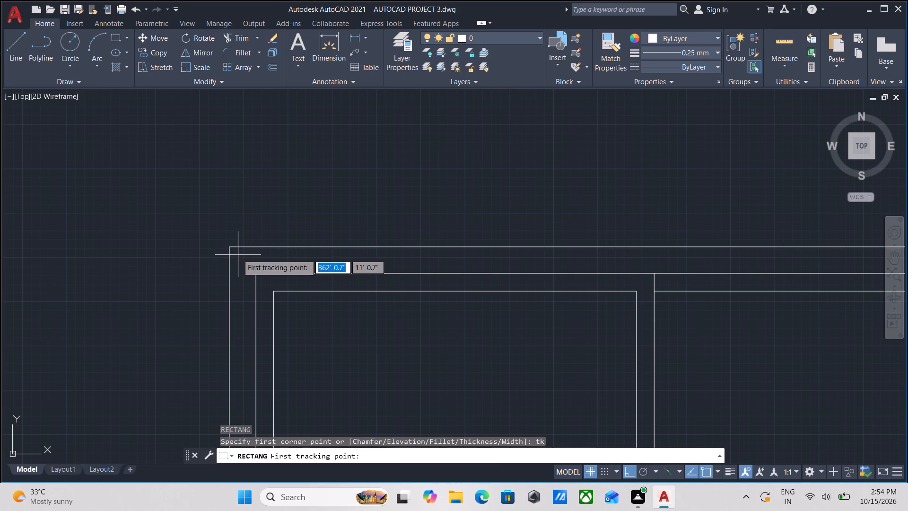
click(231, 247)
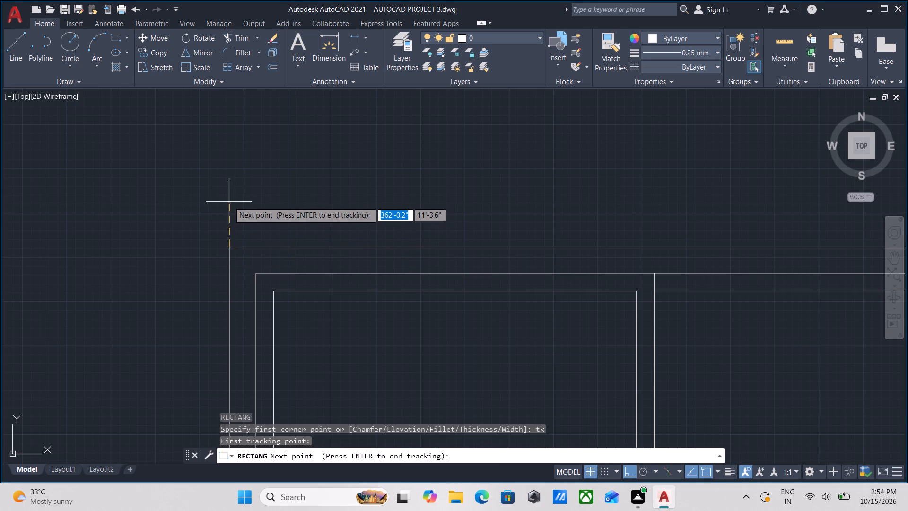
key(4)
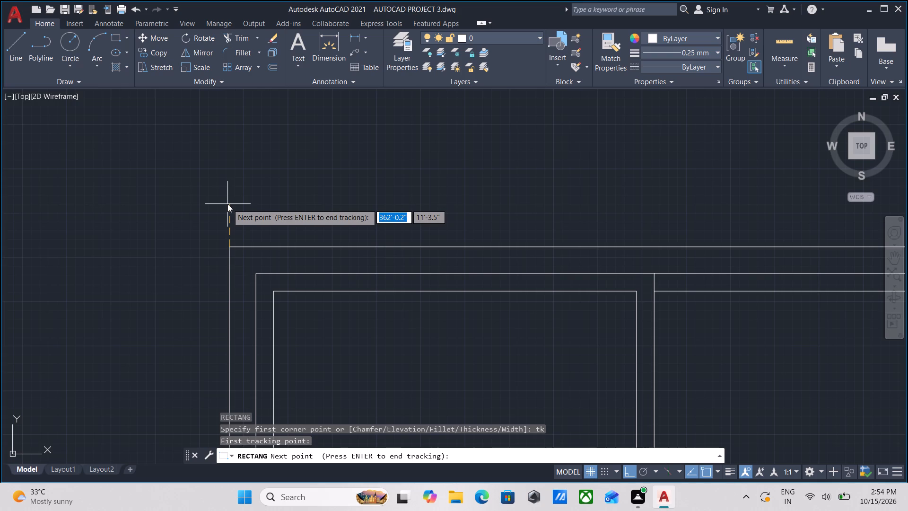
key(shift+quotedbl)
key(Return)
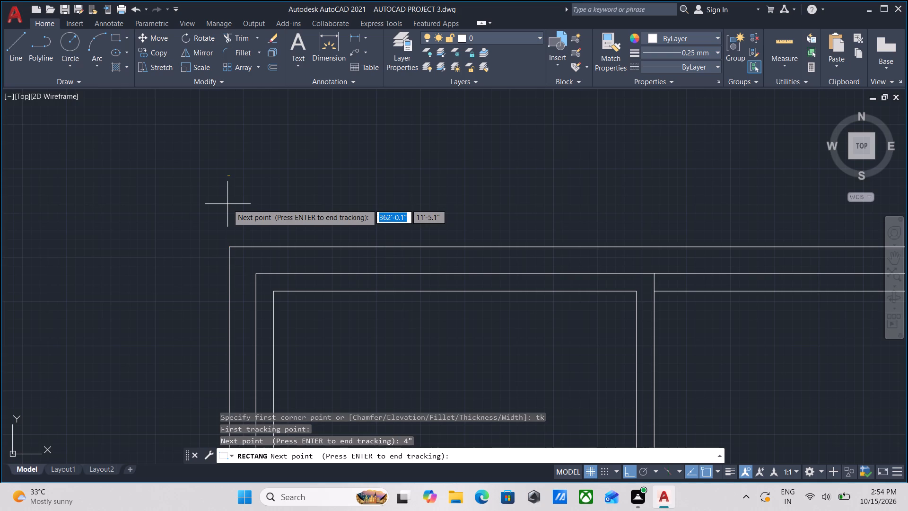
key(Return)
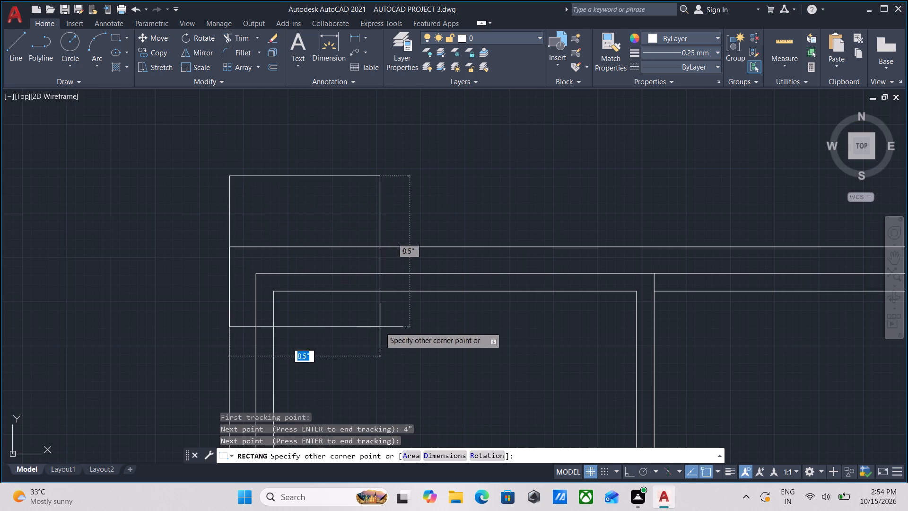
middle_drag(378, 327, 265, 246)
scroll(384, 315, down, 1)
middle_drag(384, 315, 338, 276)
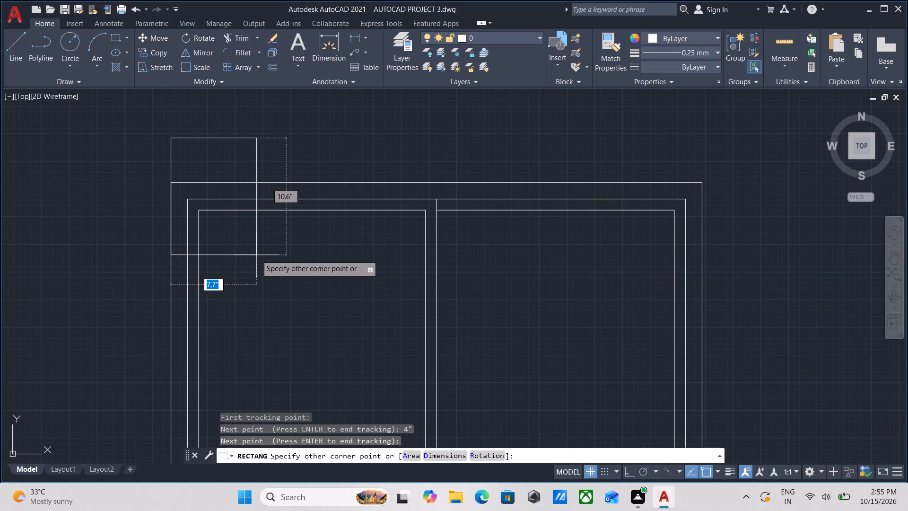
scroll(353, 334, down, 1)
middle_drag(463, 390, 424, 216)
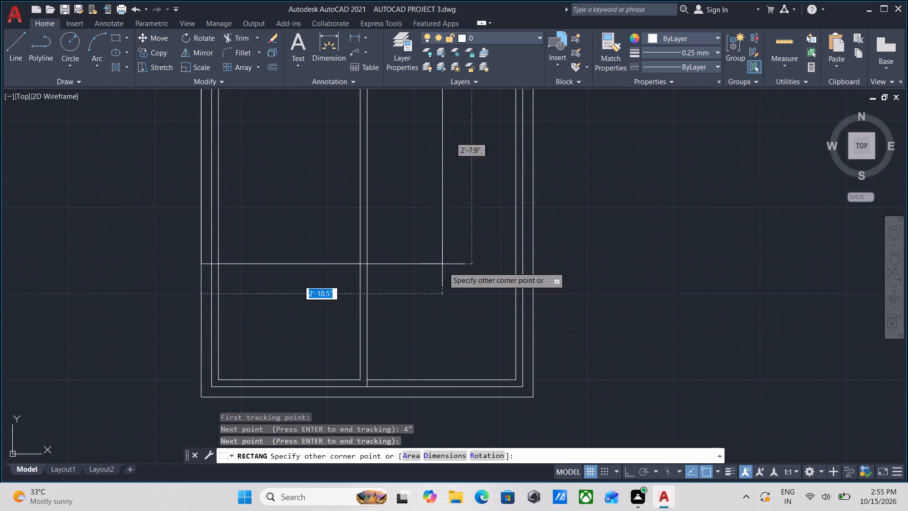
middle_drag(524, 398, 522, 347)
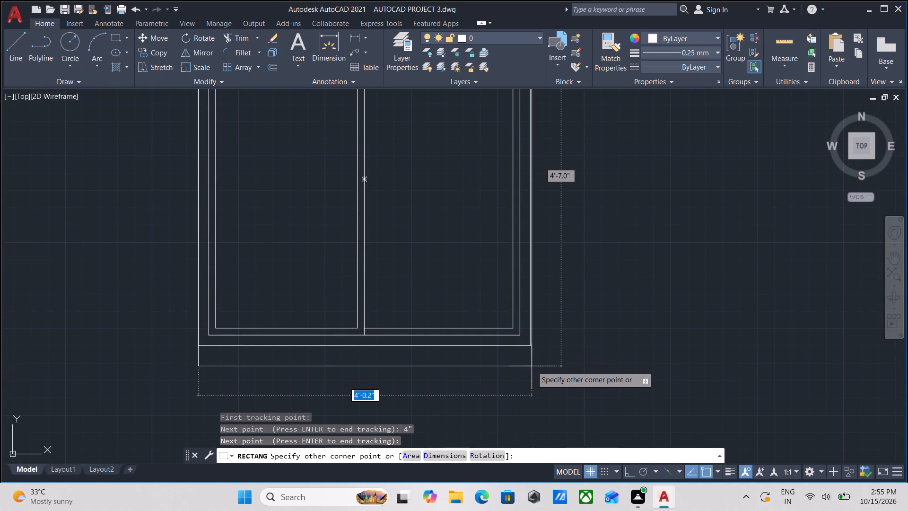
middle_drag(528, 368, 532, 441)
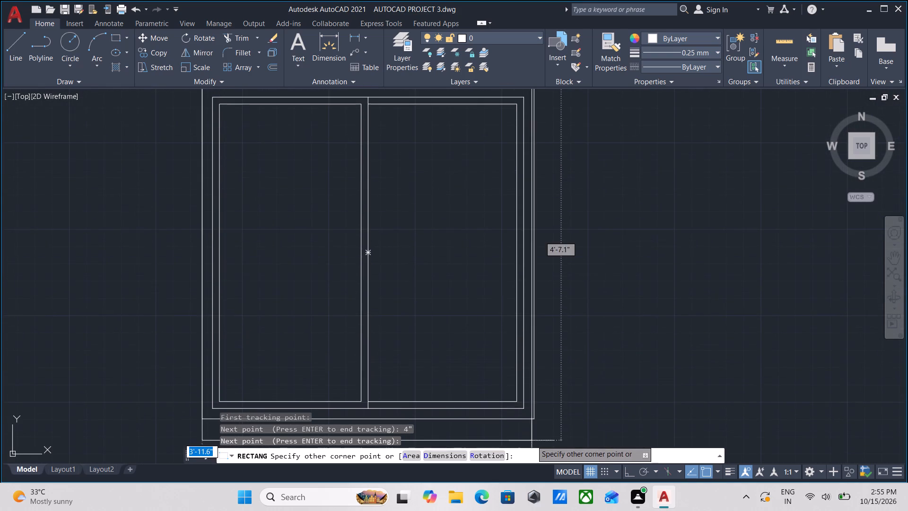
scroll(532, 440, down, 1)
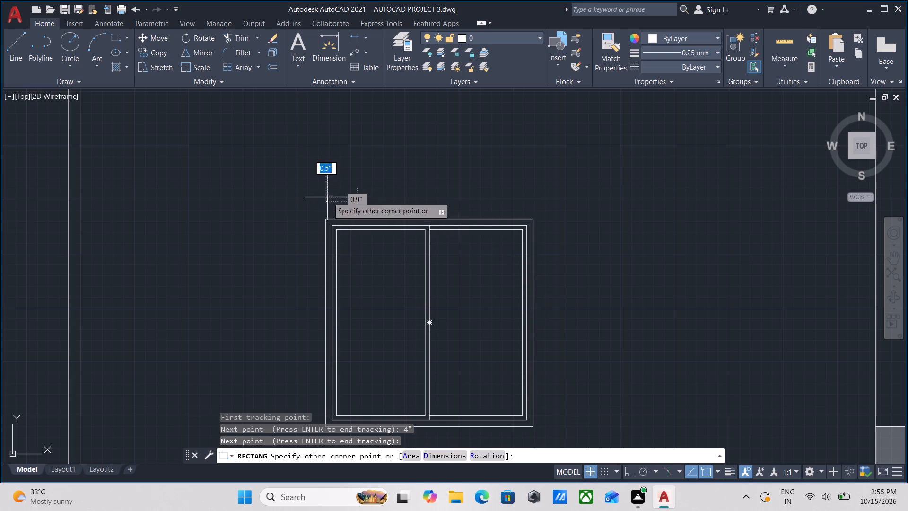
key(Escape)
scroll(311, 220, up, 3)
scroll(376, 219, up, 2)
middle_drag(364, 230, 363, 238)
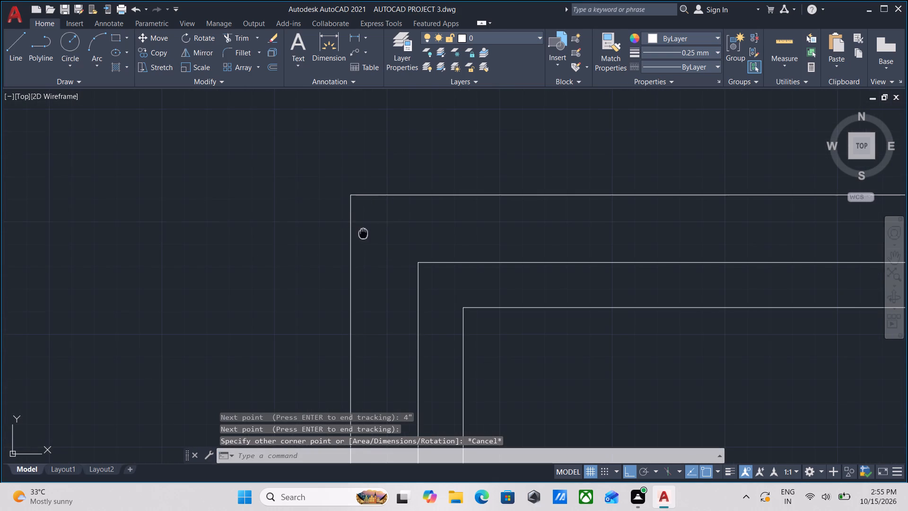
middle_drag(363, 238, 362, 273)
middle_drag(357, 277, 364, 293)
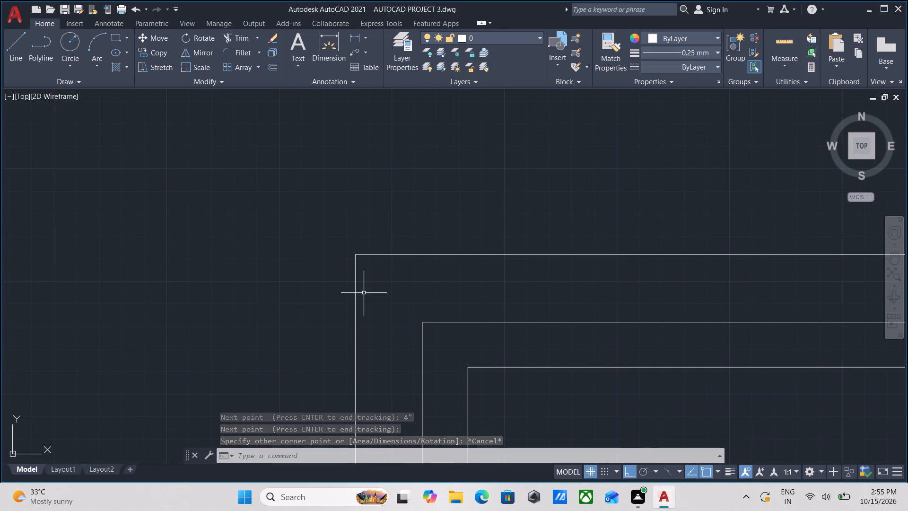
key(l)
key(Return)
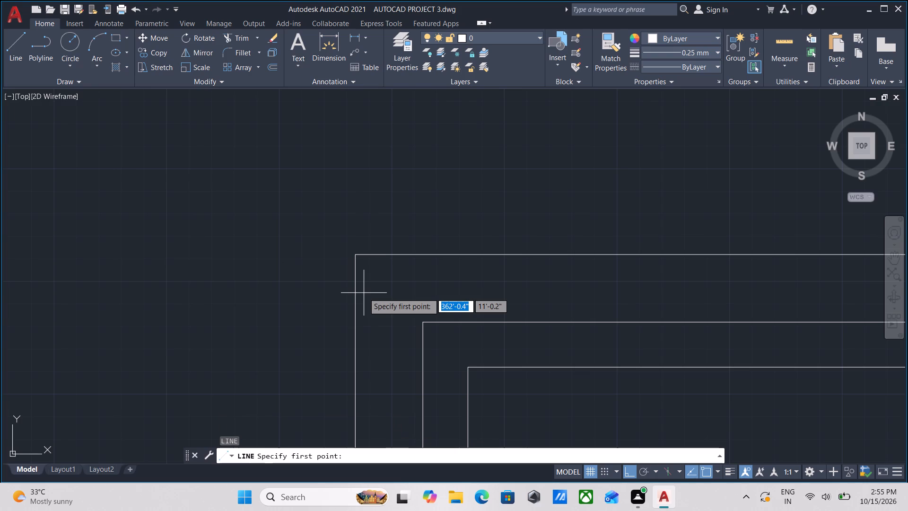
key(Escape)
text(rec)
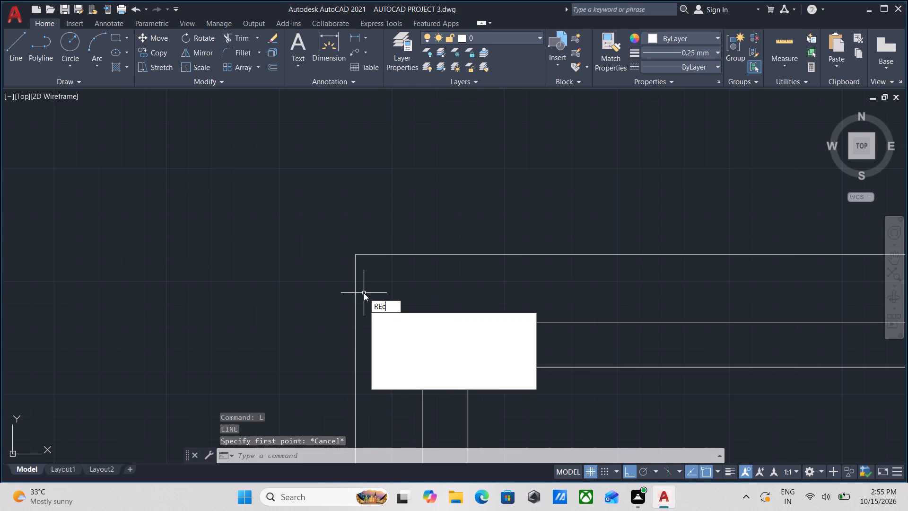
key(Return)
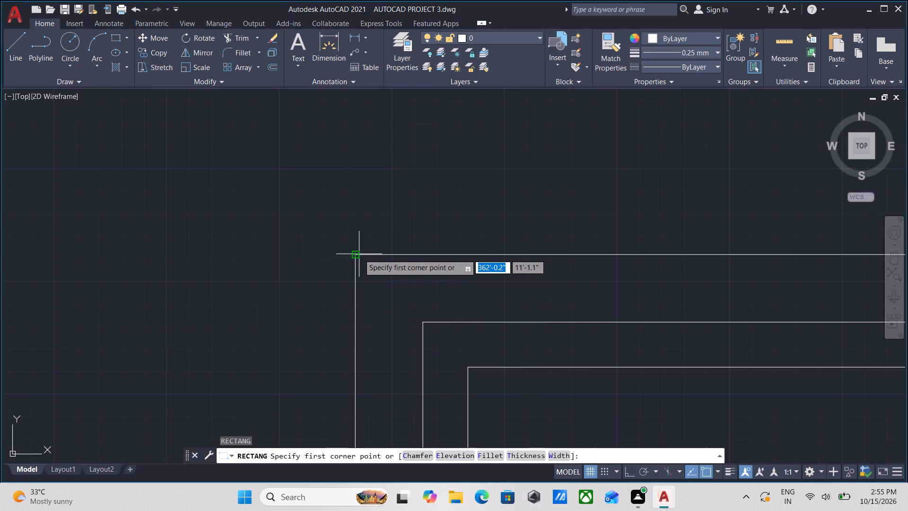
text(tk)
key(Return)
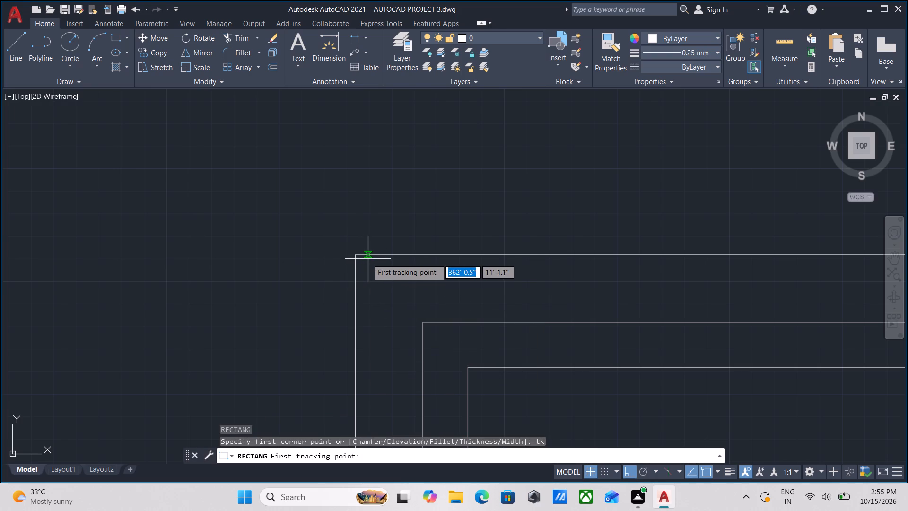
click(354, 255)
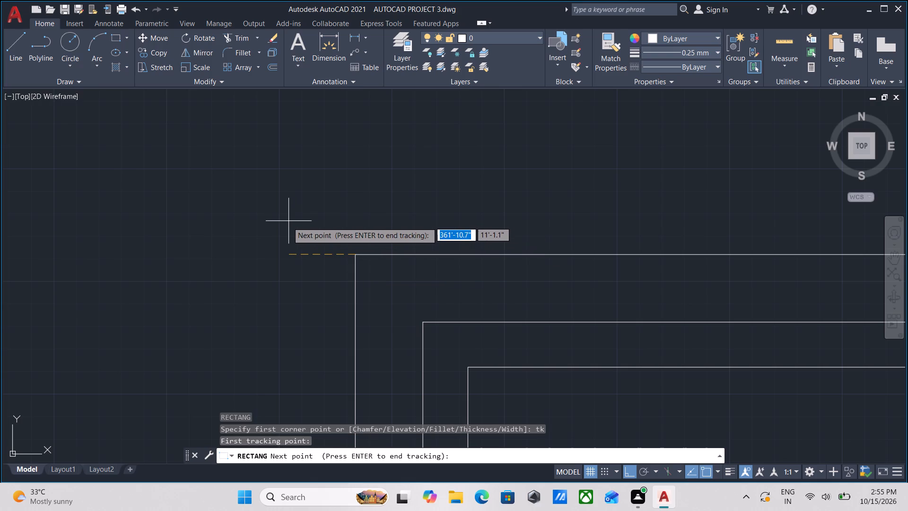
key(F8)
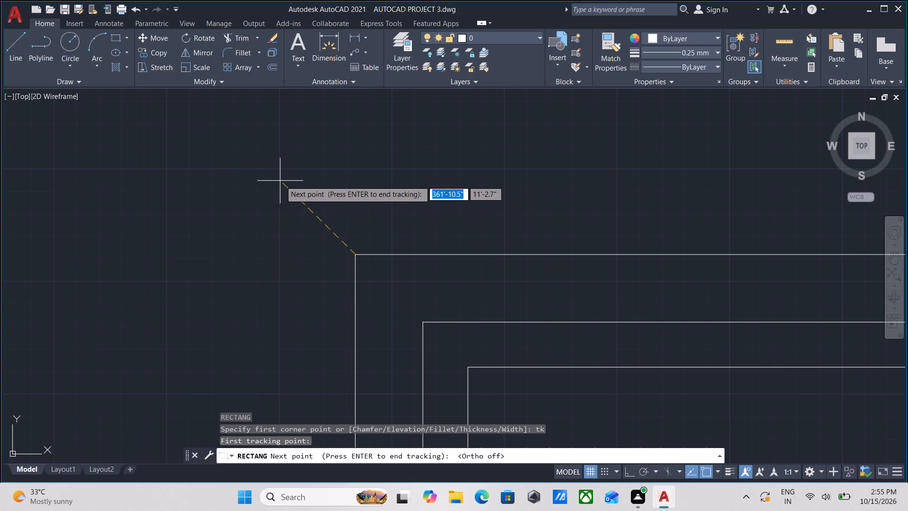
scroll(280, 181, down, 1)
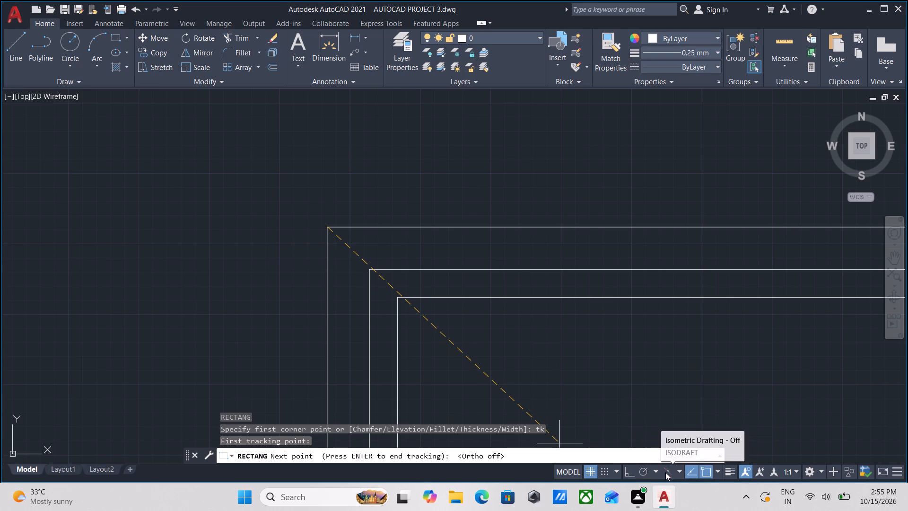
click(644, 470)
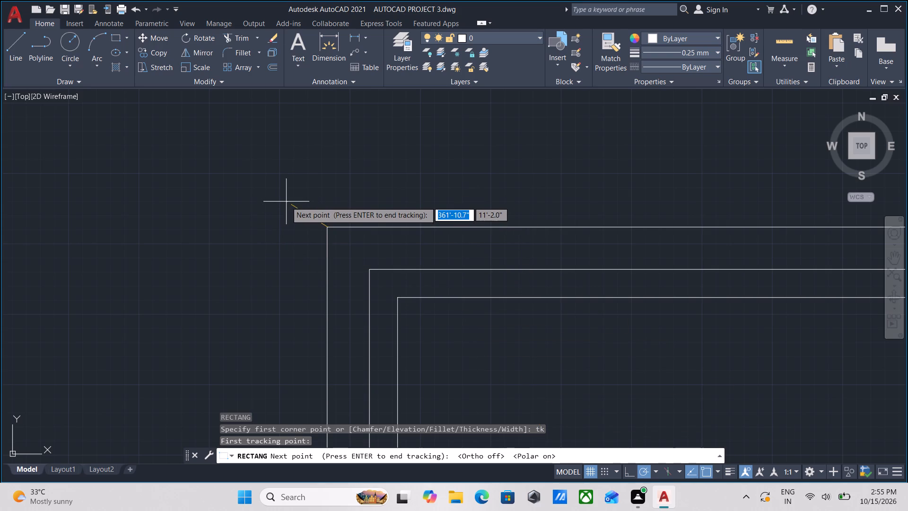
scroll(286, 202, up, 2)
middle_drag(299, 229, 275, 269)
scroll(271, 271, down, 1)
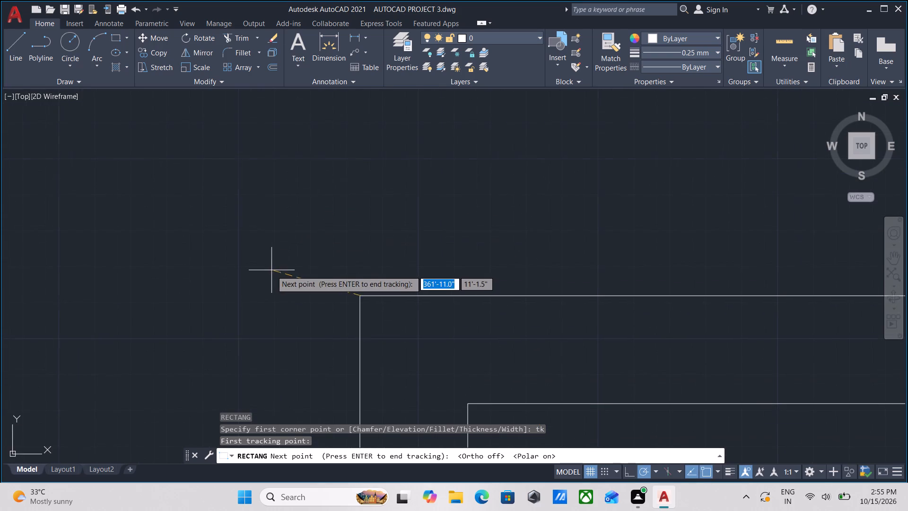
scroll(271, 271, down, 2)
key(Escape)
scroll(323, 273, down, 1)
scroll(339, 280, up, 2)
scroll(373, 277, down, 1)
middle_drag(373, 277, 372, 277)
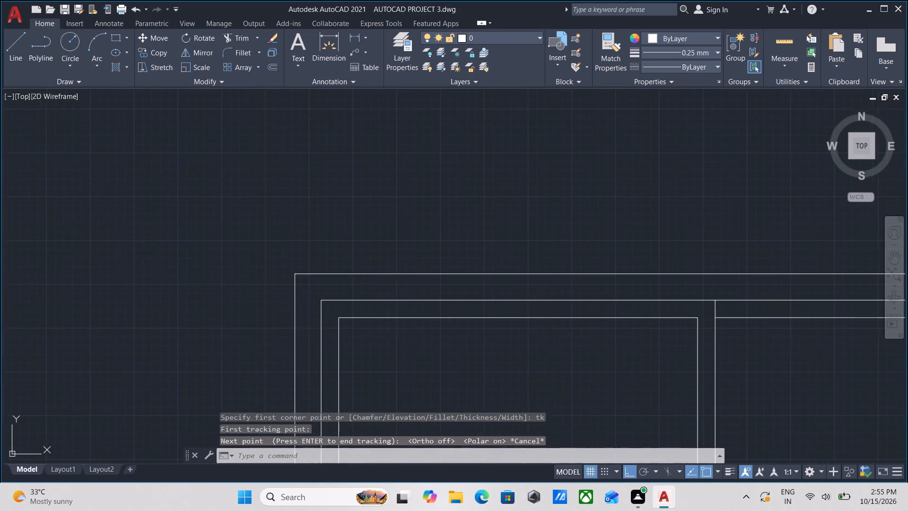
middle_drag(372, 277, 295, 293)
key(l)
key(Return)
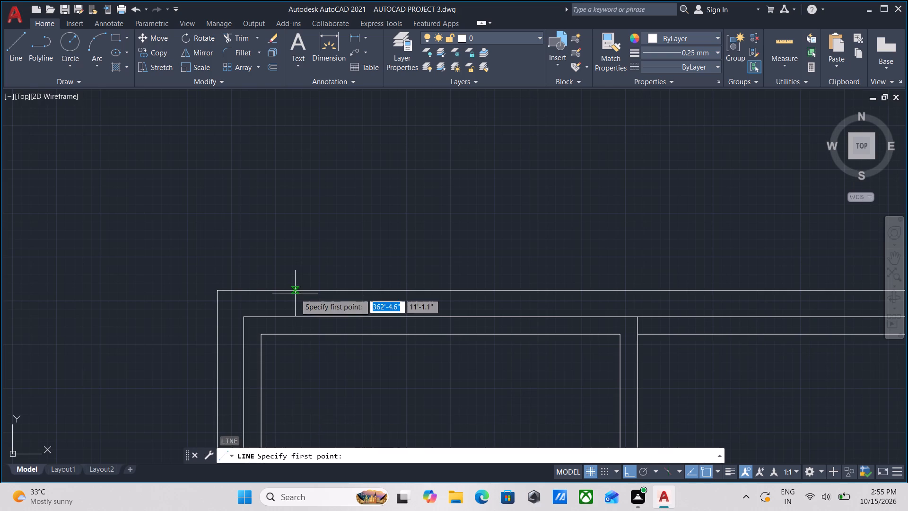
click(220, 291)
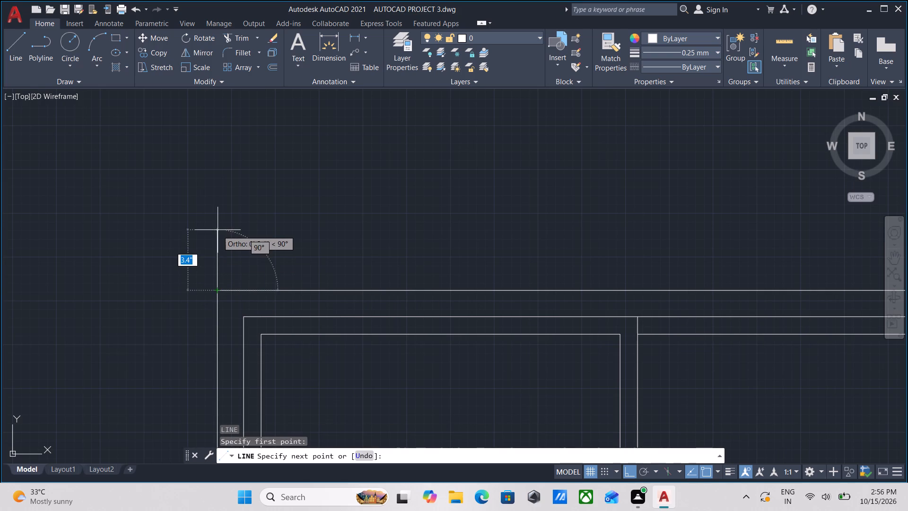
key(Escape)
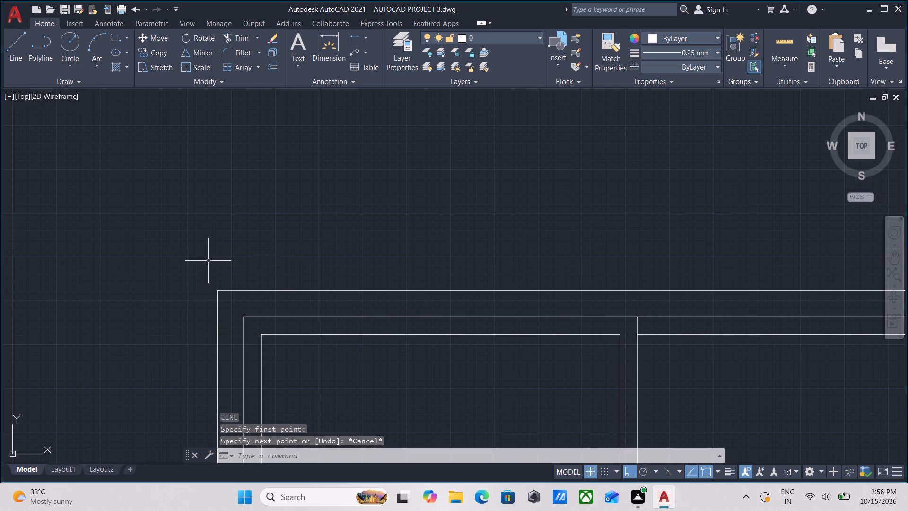
Draw a horizontal line 4" above the window's outer frame, from over its top-left corner to 4" past its right edge.
key(l)
key(Return)
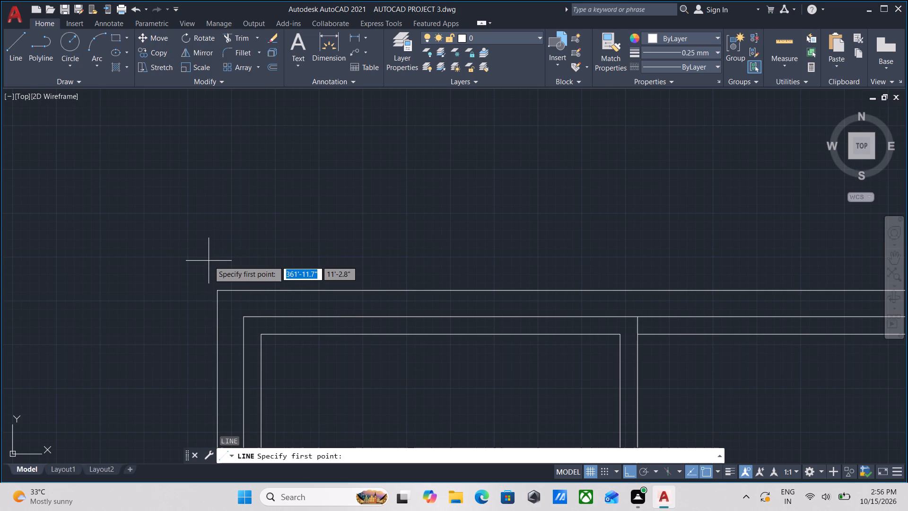
text(tk)
key(Return)
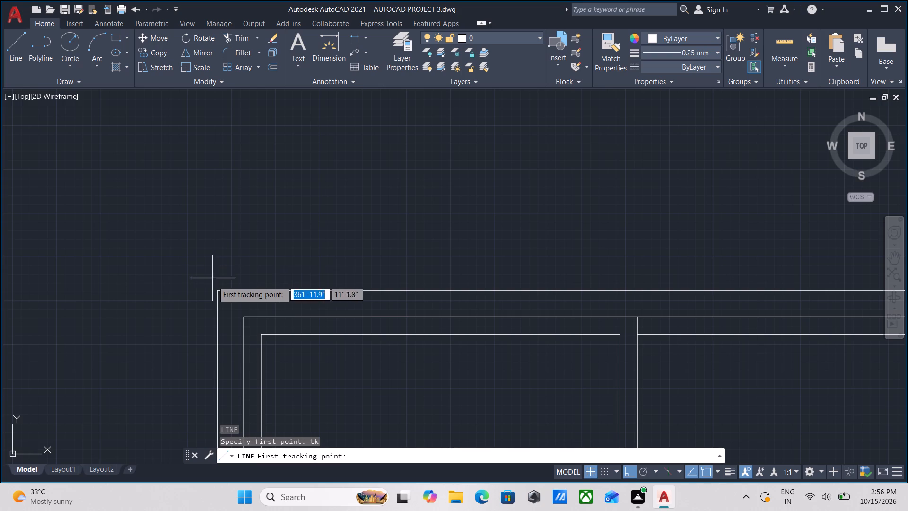
click(219, 289)
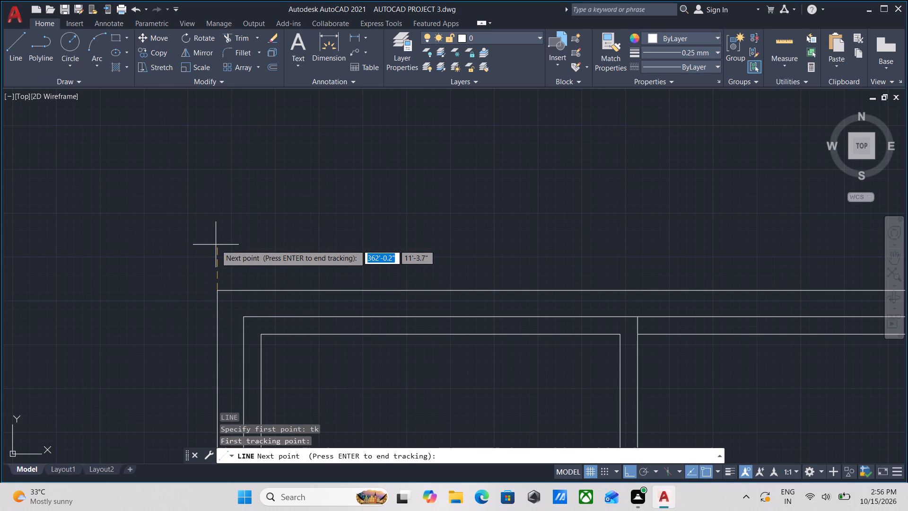
key(4)
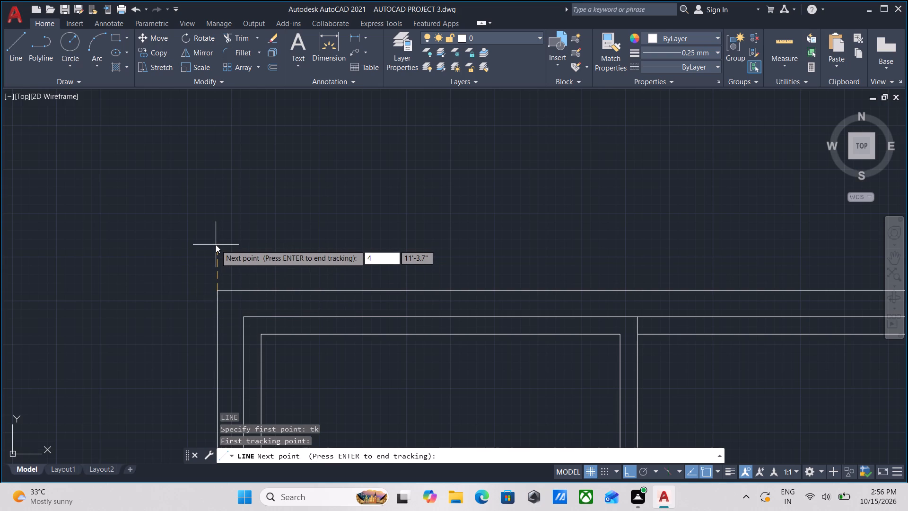
key(shift+quotedbl)
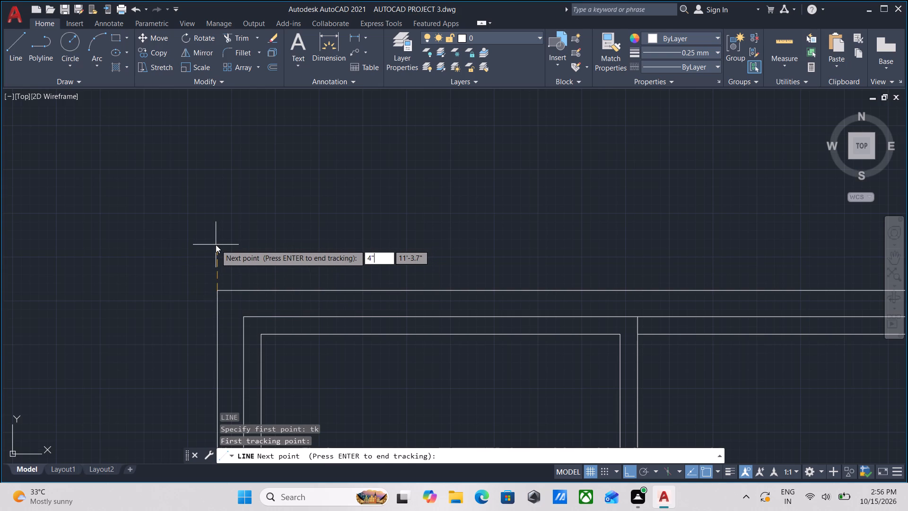
key(Return)
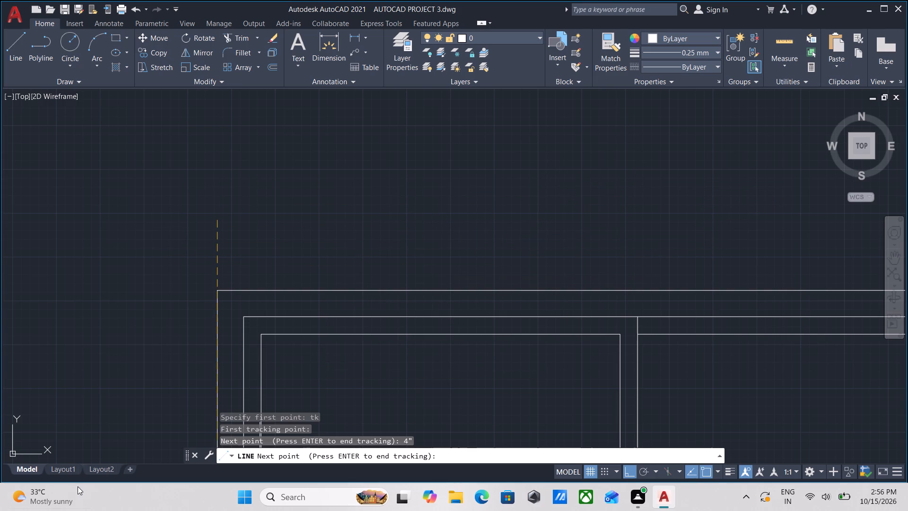
right_drag(442, 220, 514, 209)
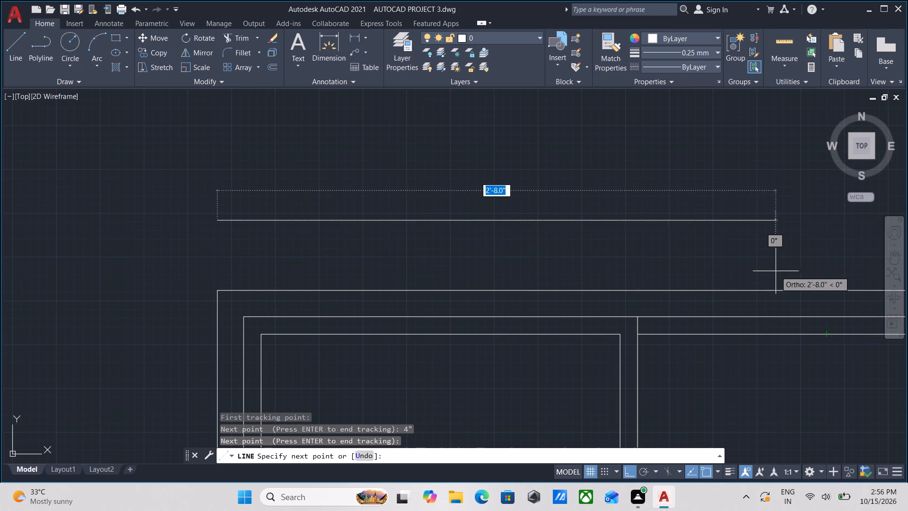
middle_drag(752, 262, 431, 285)
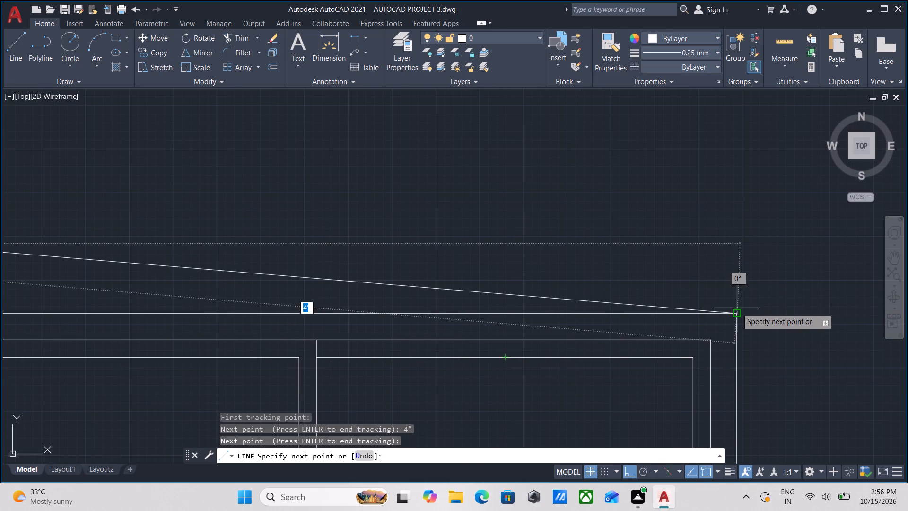
click(737, 246)
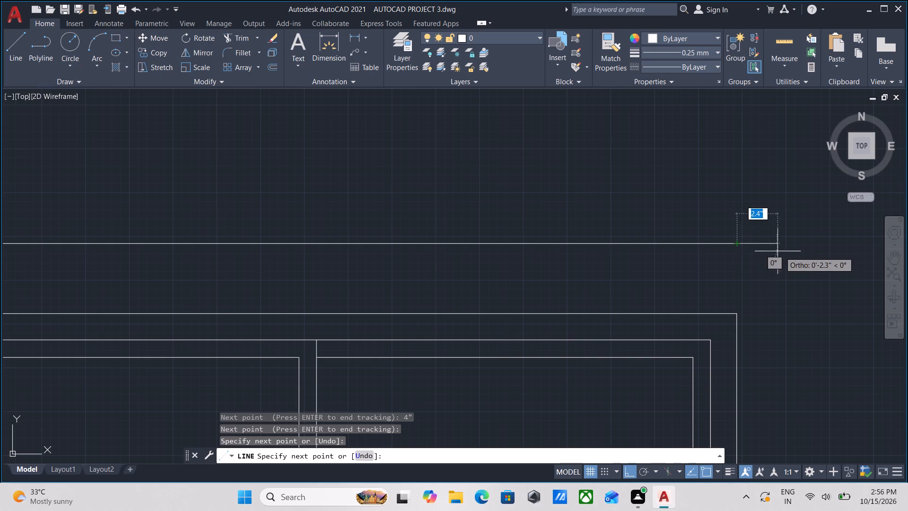
middle_drag(777, 251, 665, 249)
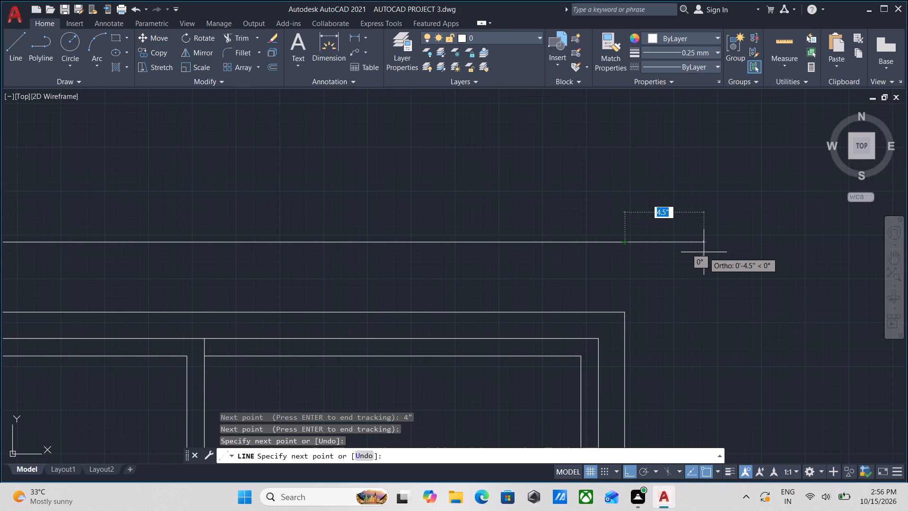
key(4)
key(shift+quotedbl)
key(Return)
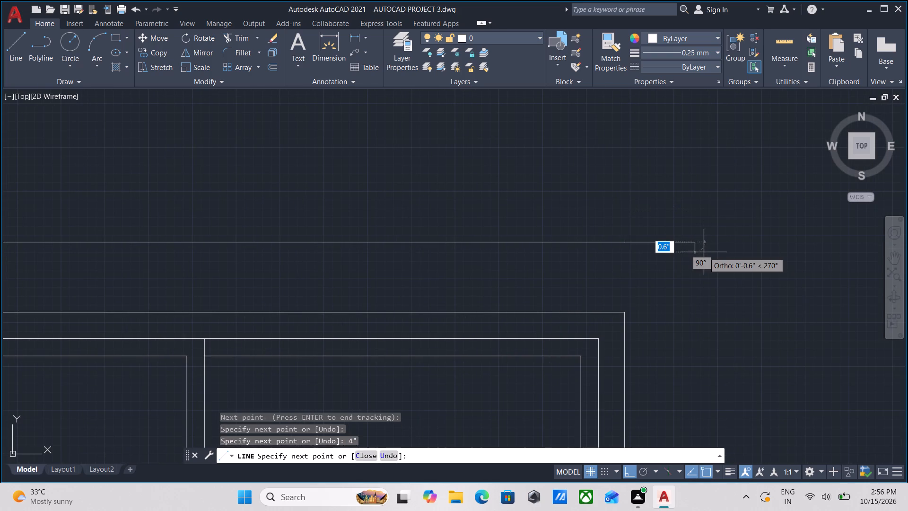
Continue the outline vertically down beside the window frame, level with its bottom edge and then 4" farther.
scroll(694, 418, down, 1)
middle_drag(695, 400, 685, 236)
drag(684, 269, 686, 245)
scroll(687, 273, down, 2)
middle_drag(685, 290, 682, 252)
drag(682, 260, 685, 249)
middle_drag(682, 252, 684, 238)
middle_drag(682, 370, 648, 282)
scroll(636, 314, up, 3)
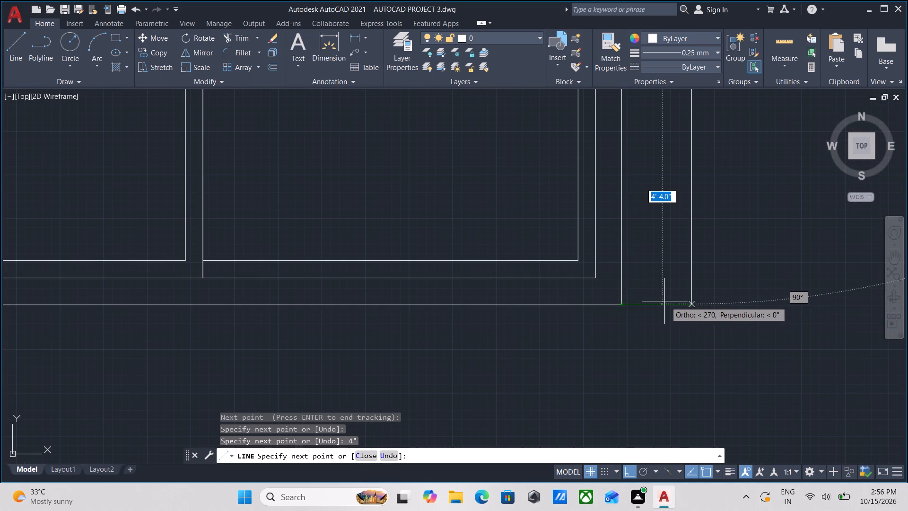
click(692, 304)
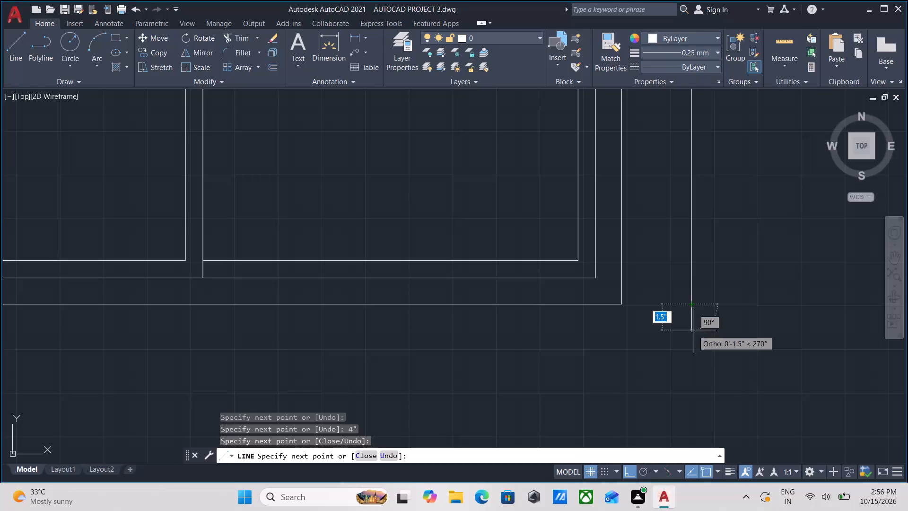
key(4)
key(shift+quotedbl)
key(Return)
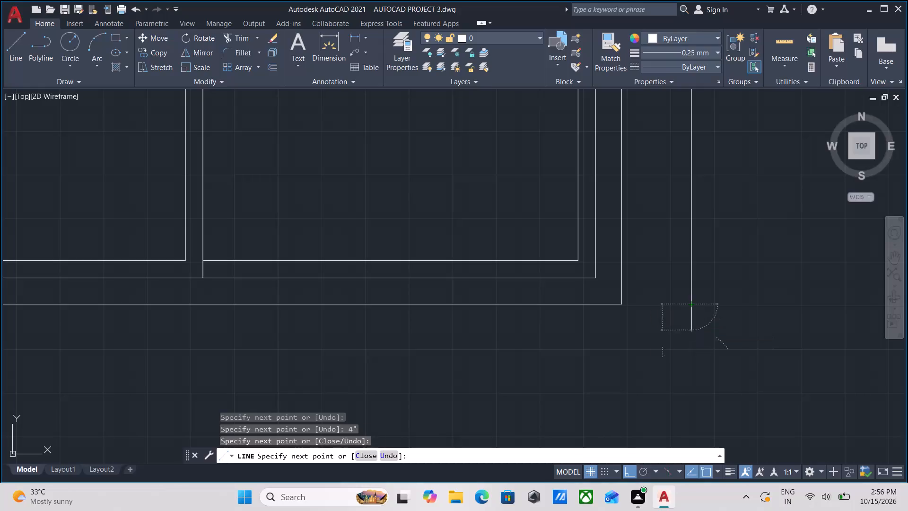
Continue the outline horizontally below the window frame, level with its left edge and then 4" farther.
middle_drag(389, 376, 599, 357)
scroll(386, 377, down, 2)
middle_drag(386, 377, 500, 365)
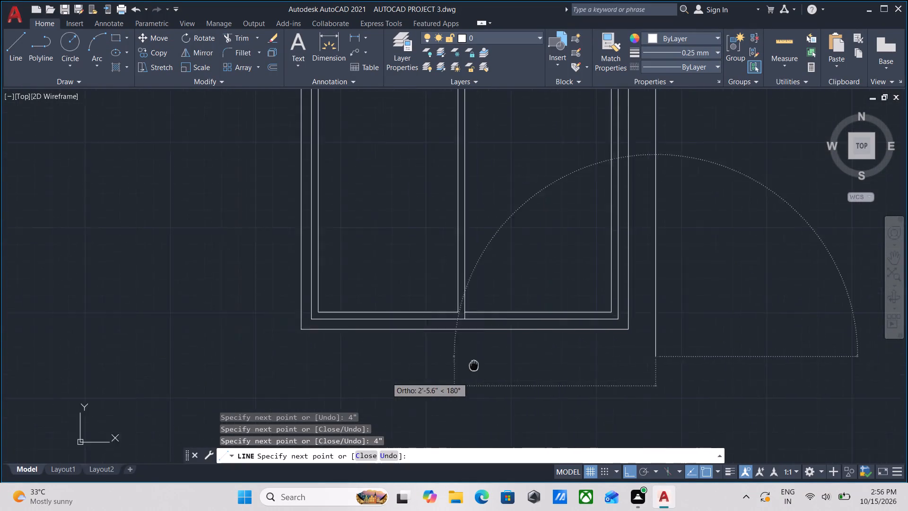
middle_drag(500, 365, 521, 359)
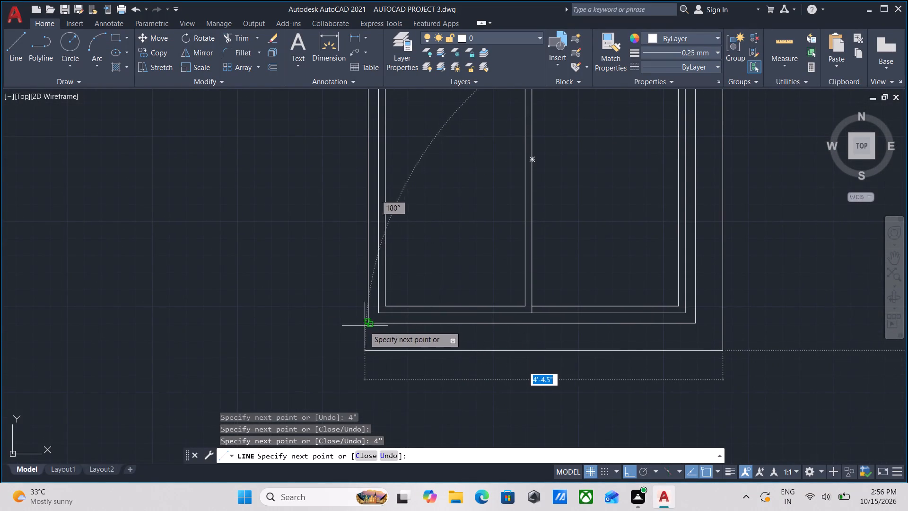
scroll(362, 327, up, 3)
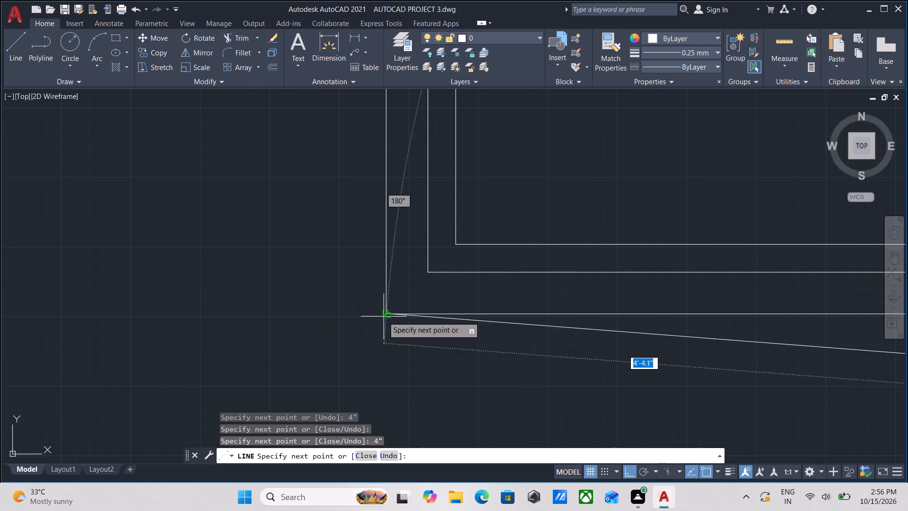
scroll(383, 319, up, 4)
right_drag(396, 300, 396, 295)
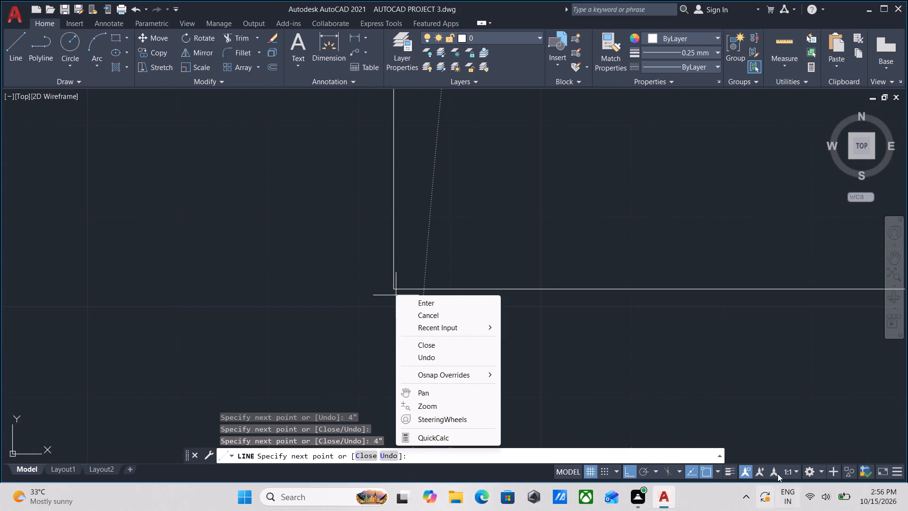
key(Escape)
scroll(441, 310, down, 4)
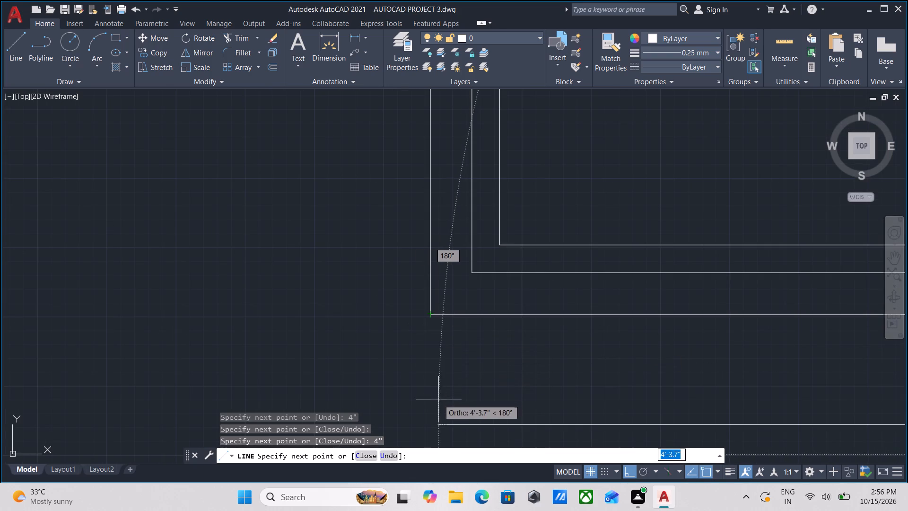
click(429, 426)
scroll(383, 431, down, 1)
middle_drag(383, 431, 478, 391)
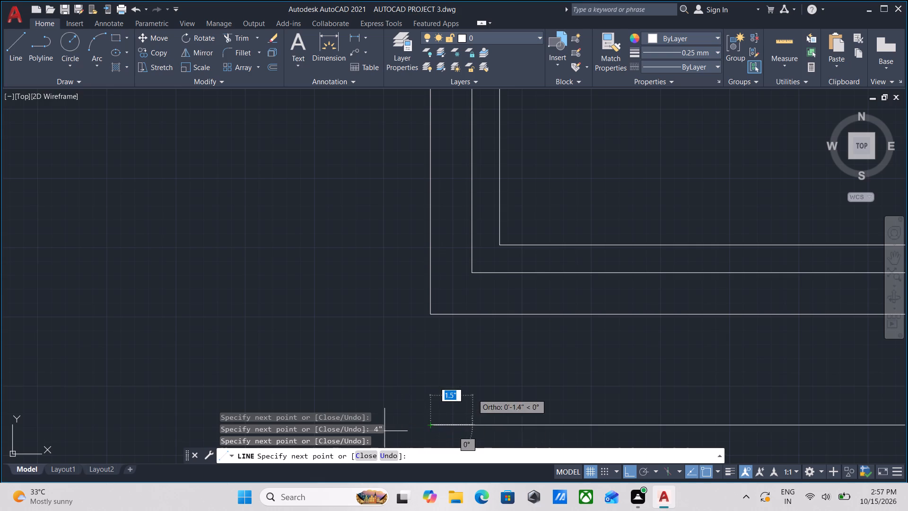
middle_drag(478, 391, 482, 389)
scroll(443, 404, down, 1)
middle_drag(442, 404, 627, 367)
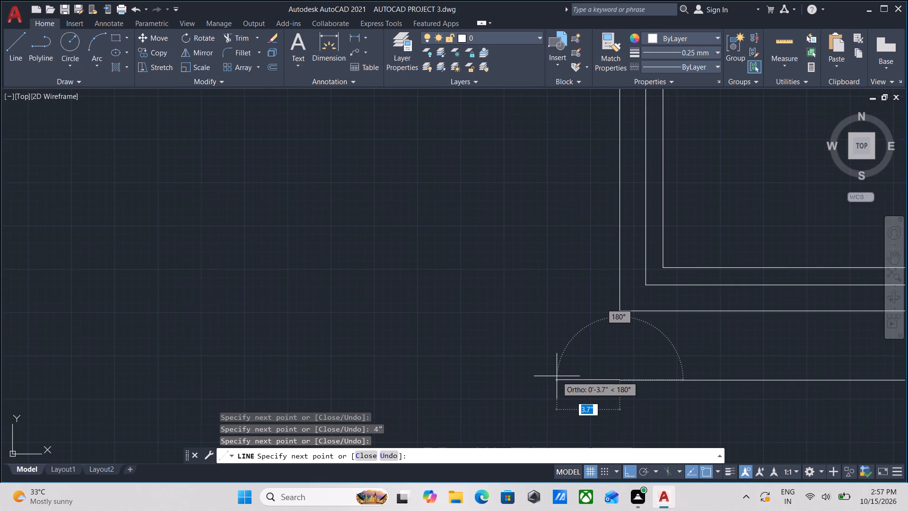
key(4)
key(shift+quotedbl)
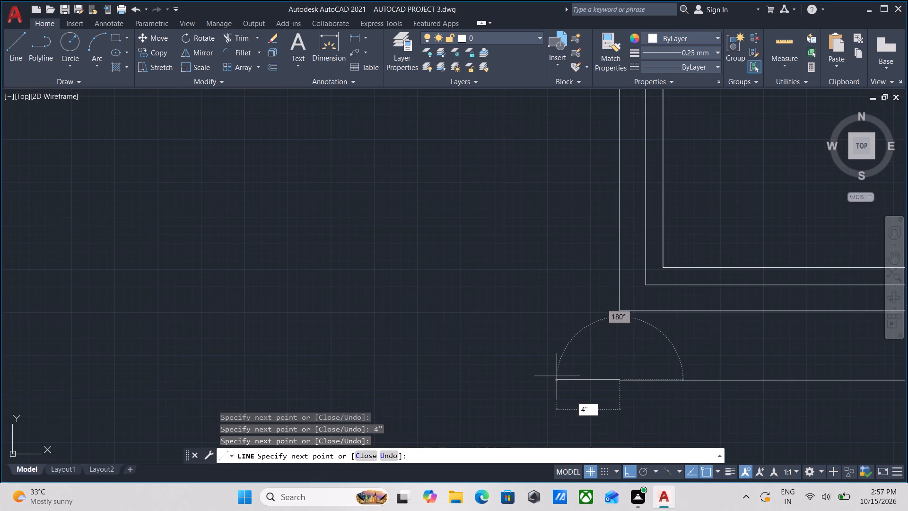
key(Return)
Close the outline with a vertical line up beside the frame's left edge and across to the start of the top line.
scroll(547, 129, down, 2)
middle_drag(539, 150, 482, 395)
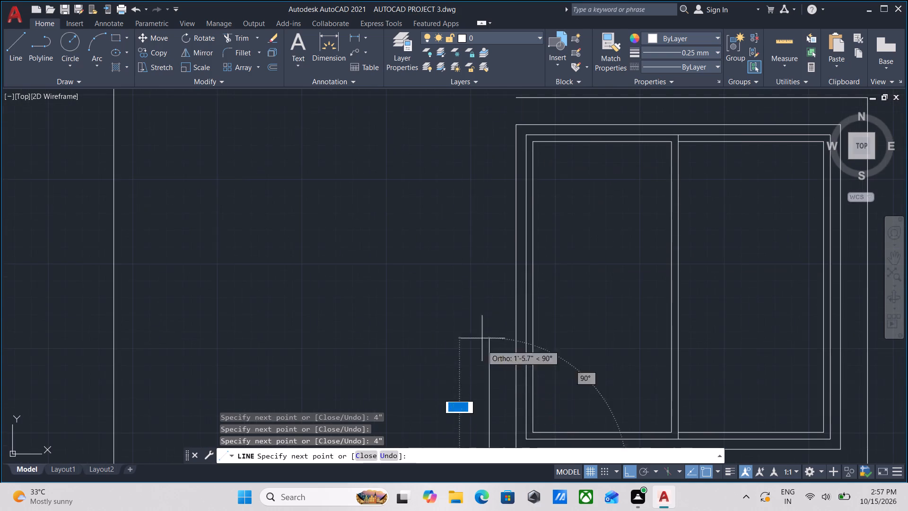
middle_drag(480, 256, 460, 349)
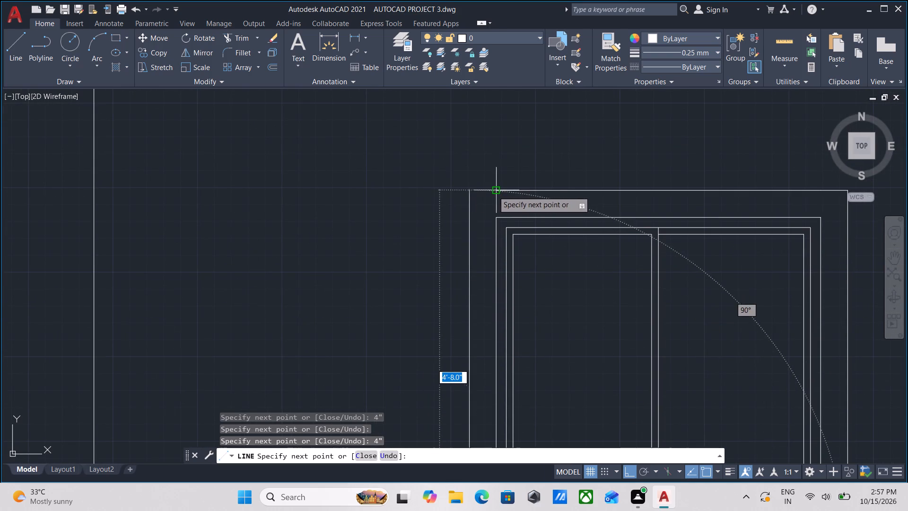
click(469, 191)
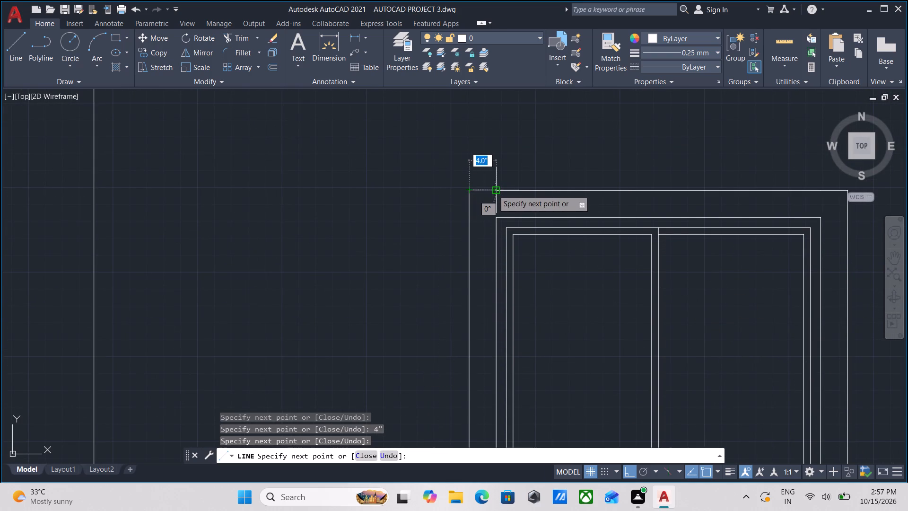
click(493, 190)
scroll(493, 190, down, 1)
key(Escape)
Select the outline's lines around the left first floor window frame and group them.
scroll(625, 227, down, 2)
middle_drag(621, 221, 604, 206)
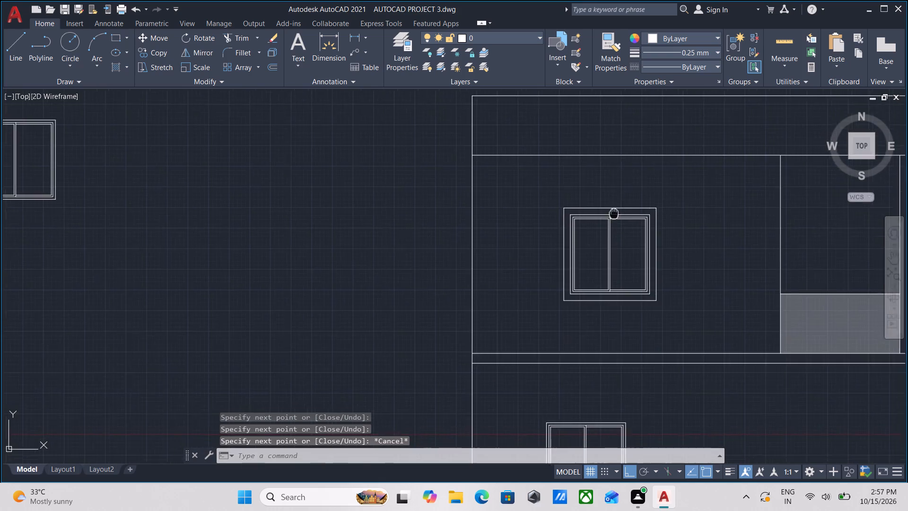
middle_drag(604, 206, 528, 174)
scroll(570, 167, up, 2)
click(580, 146)
click(553, 186)
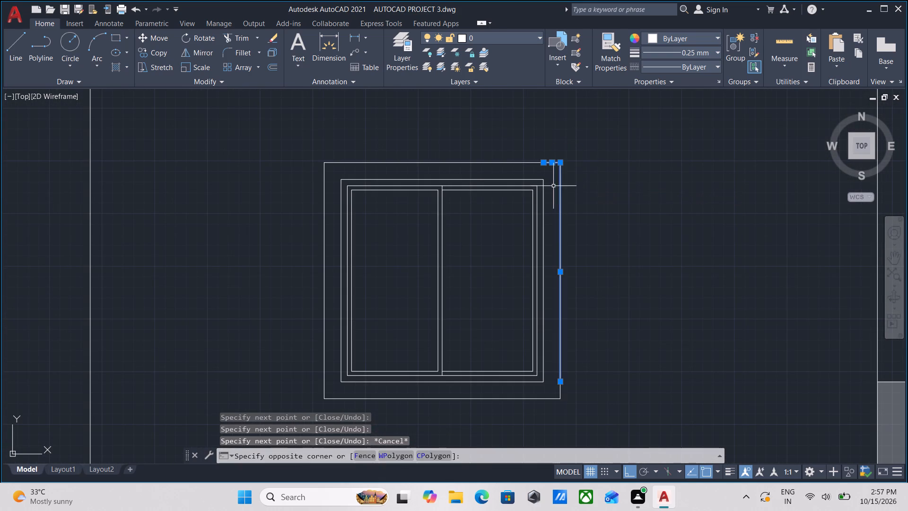
scroll(482, 168, up, 2)
click(482, 171)
click(395, 149)
scroll(391, 151, down, 1)
middle_drag(403, 143, 572, 104)
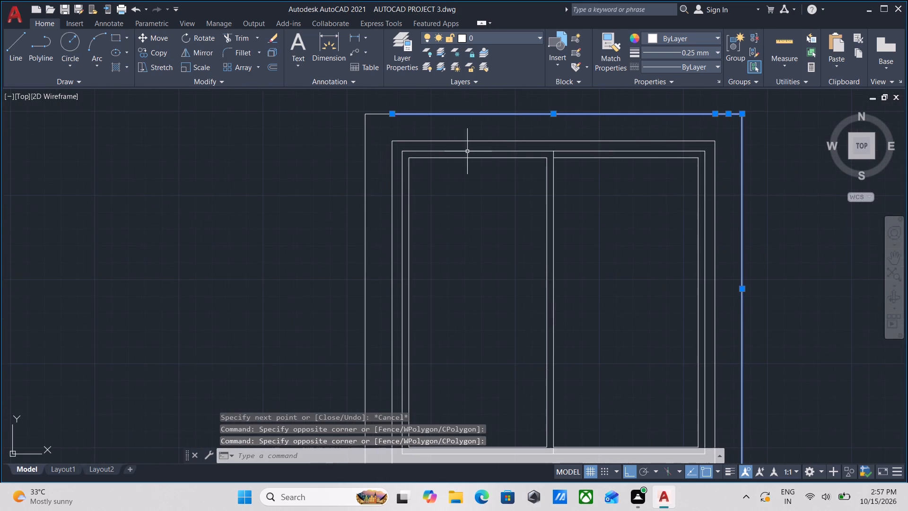
click(381, 134)
right_drag(353, 114, 353, 108)
click(353, 108)
scroll(358, 196, down, 2)
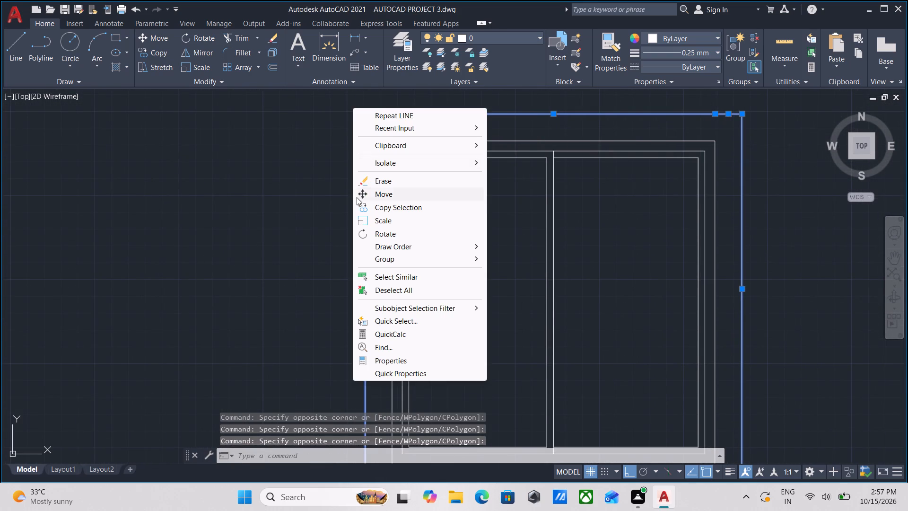
scroll(274, 255, down, 1)
click(273, 253)
scroll(273, 253, down, 2)
middle_drag(274, 247, 286, 170)
scroll(376, 268, up, 2)
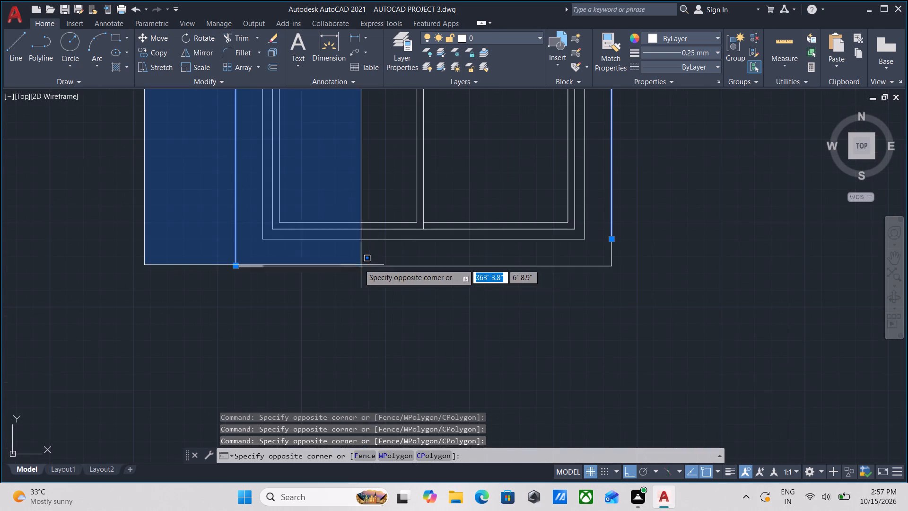
click(146, 175)
drag(393, 299, 391, 292)
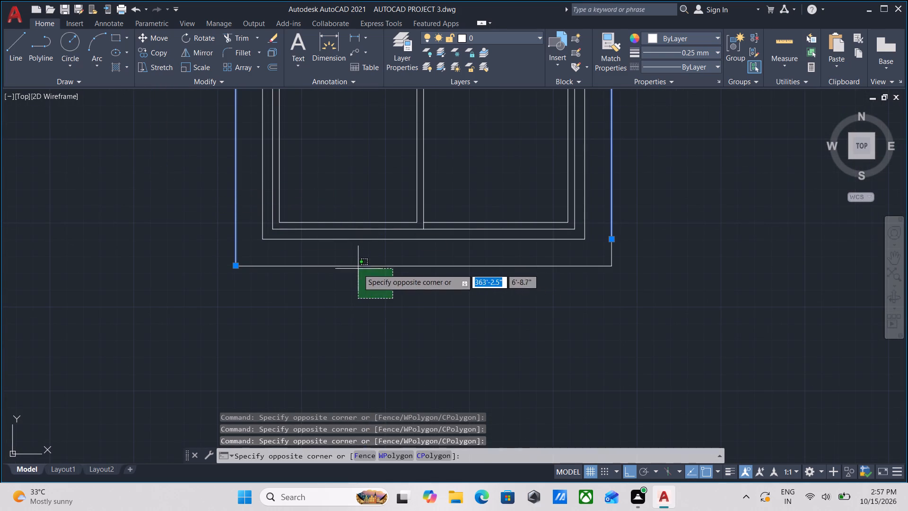
click(348, 255)
scroll(485, 291, down, 1)
middle_drag(485, 291, 427, 369)
scroll(433, 268, down, 1)
middle_drag(432, 268, 424, 278)
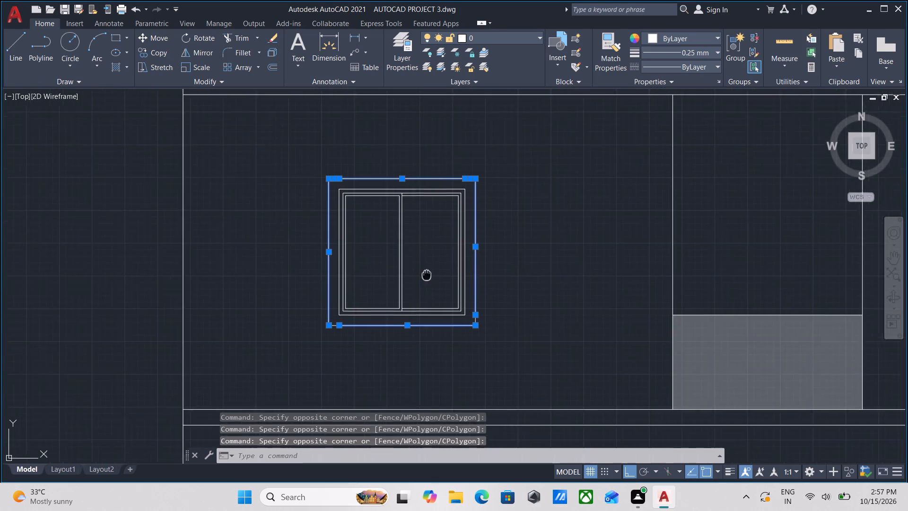
middle_drag(424, 278, 406, 303)
middle_drag(518, 296, 483, 274)
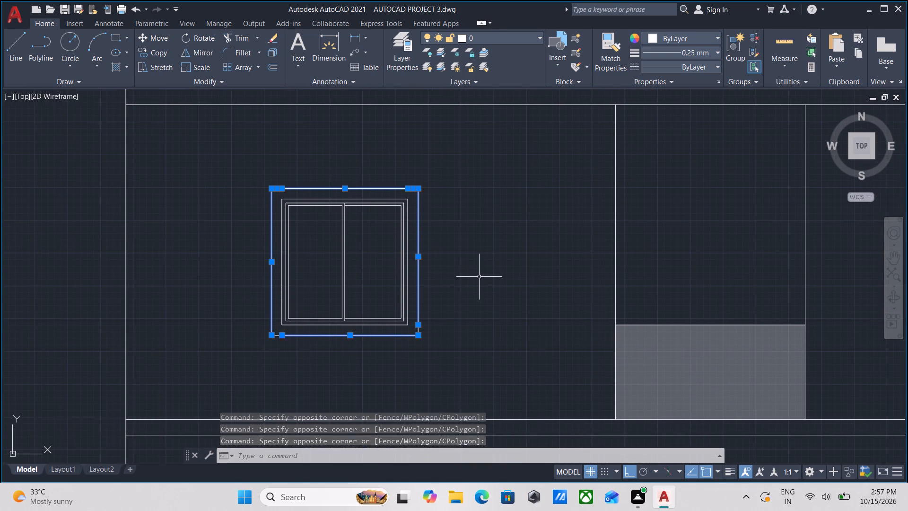
key(g)
key(Return)
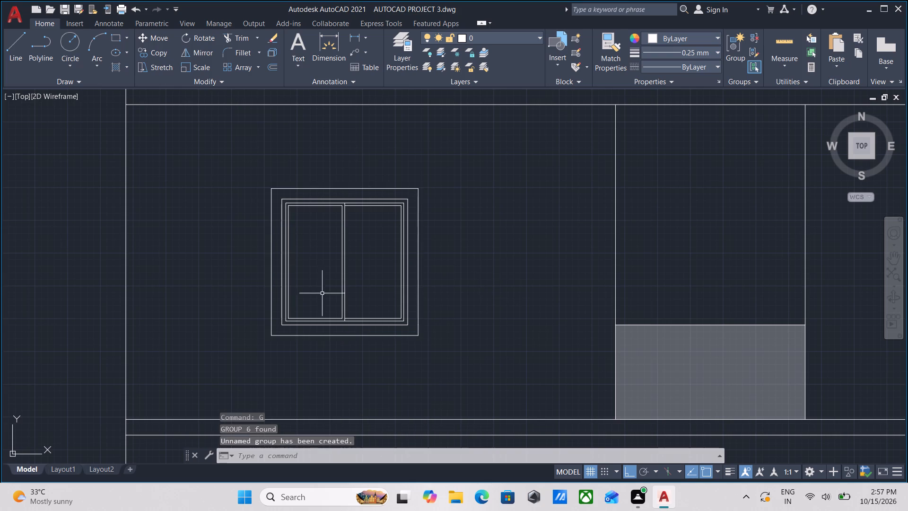
Copy the grouped outline from the left first floor window frame's top midpoint to the other first floor window frame's top midpoint.
scroll(319, 196, up, 1)
middle_drag(312, 193, 321, 216)
click(313, 194)
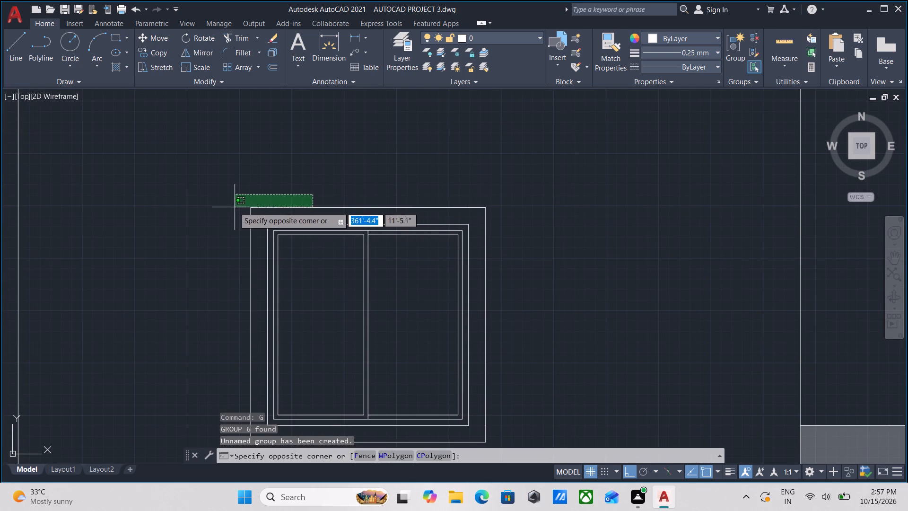
click(232, 212)
middle_drag(363, 225, 307, 229)
text(co)
key(Return)
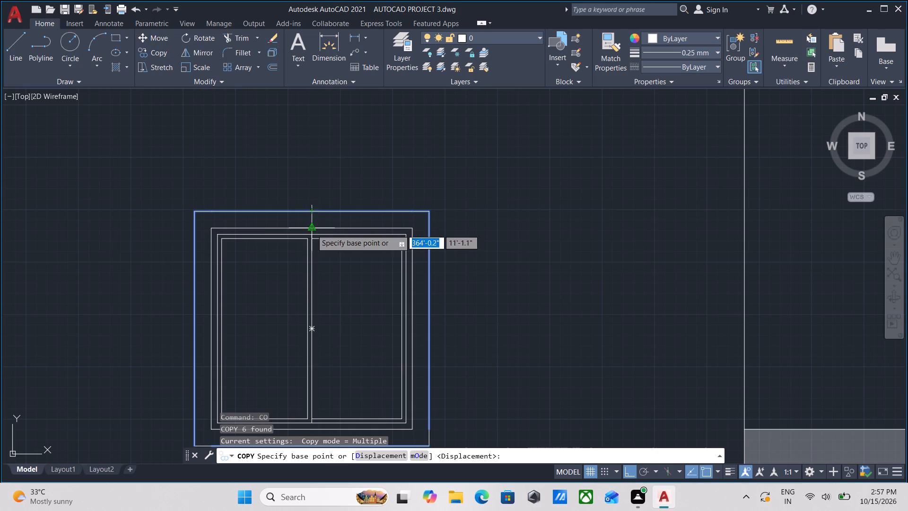
click(312, 229)
middle_drag(491, 229, 232, 228)
scroll(483, 239, down, 1)
middle_drag(483, 239, 288, 235)
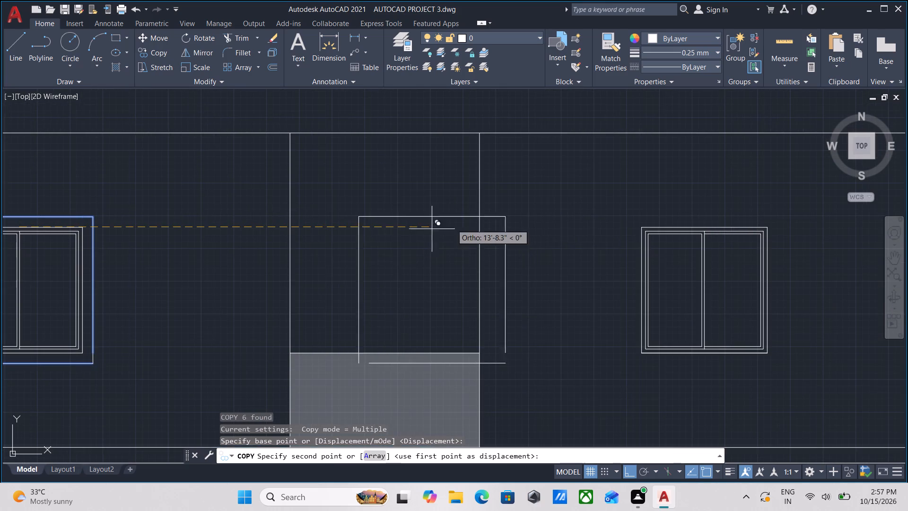
click(706, 227)
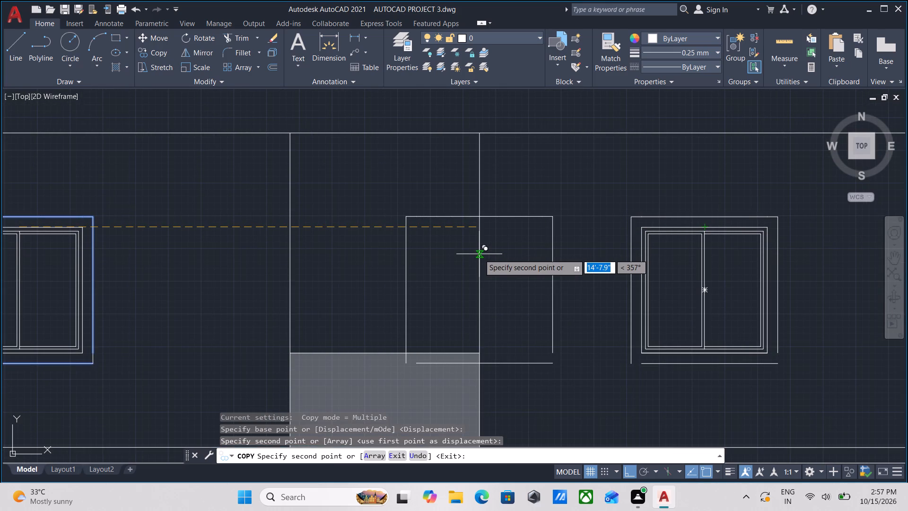
key(Escape)
Fillet the copied outline's left and bottom lines to close the bottom-left corner.
scroll(643, 309, up, 1)
middle_drag(619, 332, 497, 279)
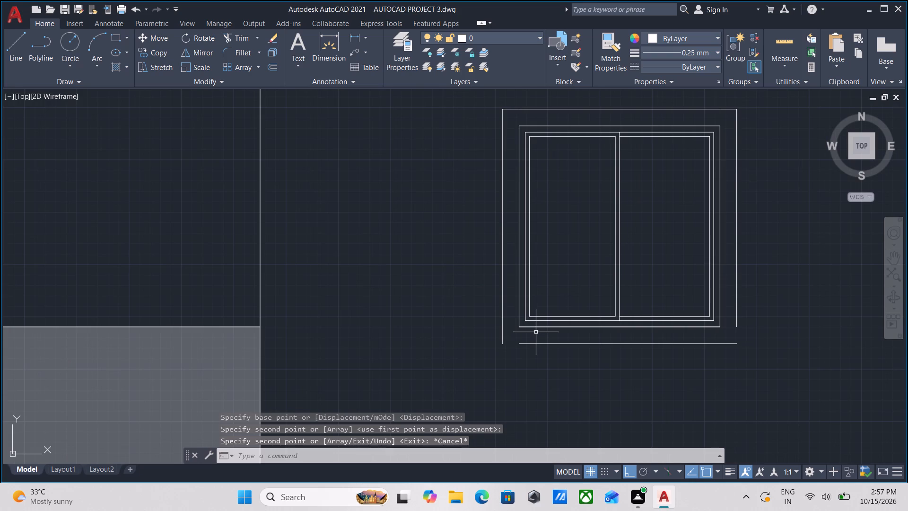
key(f)
key(Return)
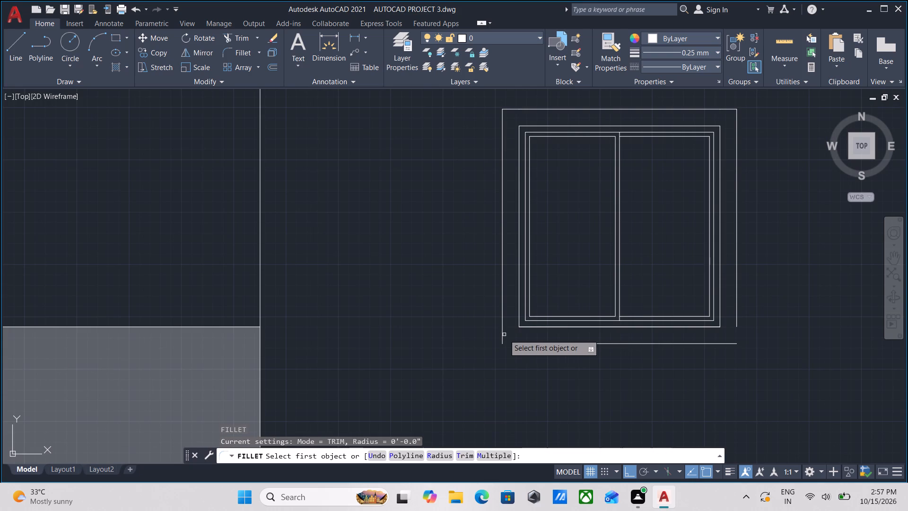
click(501, 329)
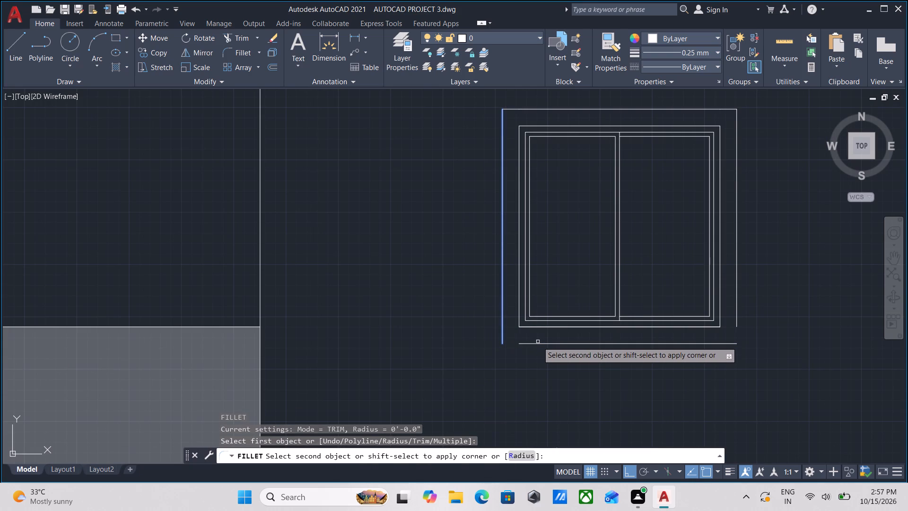
click(537, 343)
middle_drag(623, 351, 519, 365)
scroll(457, 371, up, 4)
scroll(395, 351, down, 1)
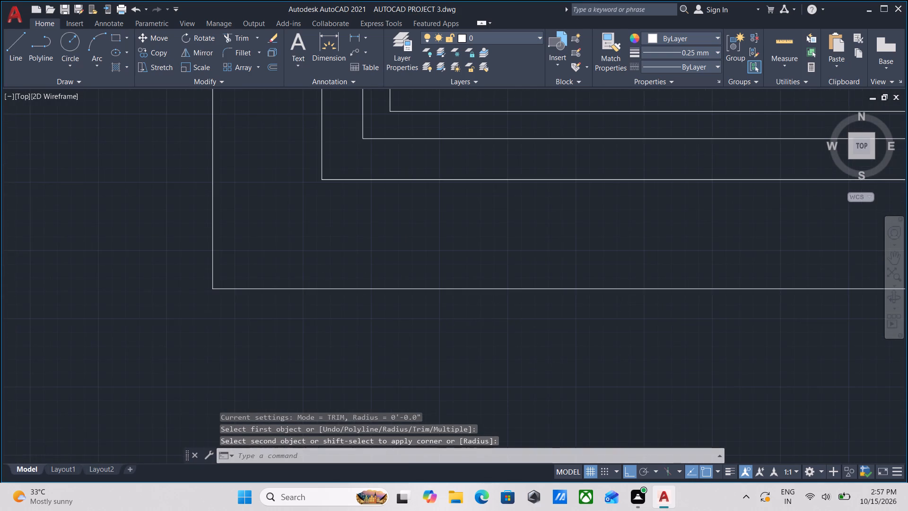
Fillet the copied outline's bottom and right lines to close the bottom-right corner.
scroll(398, 349, down, 2)
middle_drag(535, 346, 439, 351)
key(f)
key(Return)
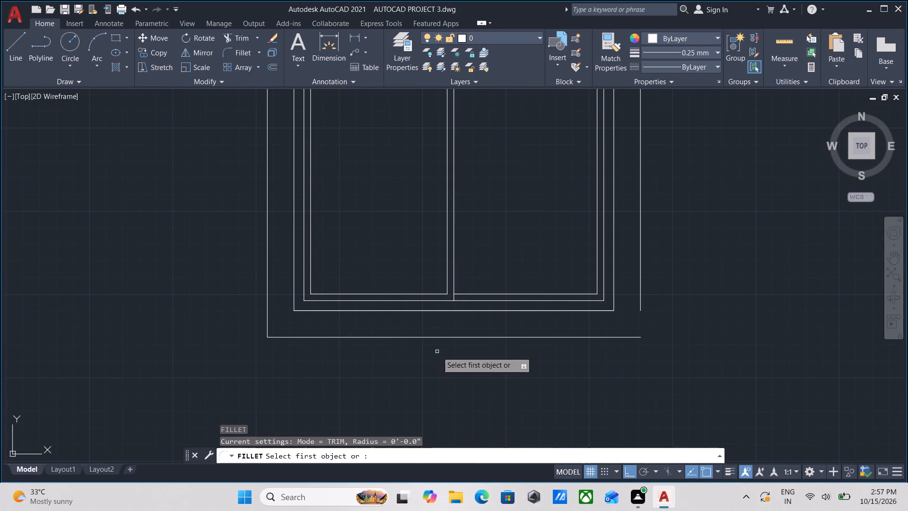
click(608, 338)
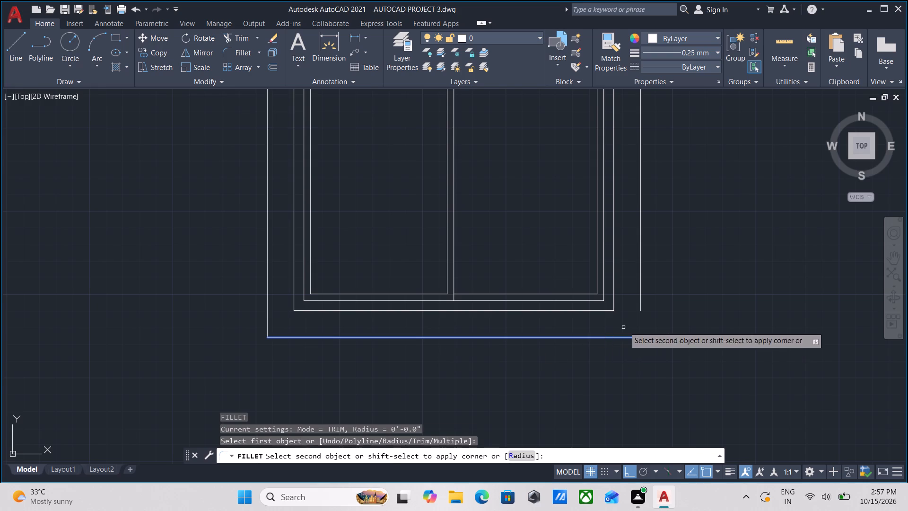
click(641, 303)
Examine the window outlines across the first floor and the overall front elevation.
scroll(667, 307, down, 3)
middle_drag(678, 312, 669, 319)
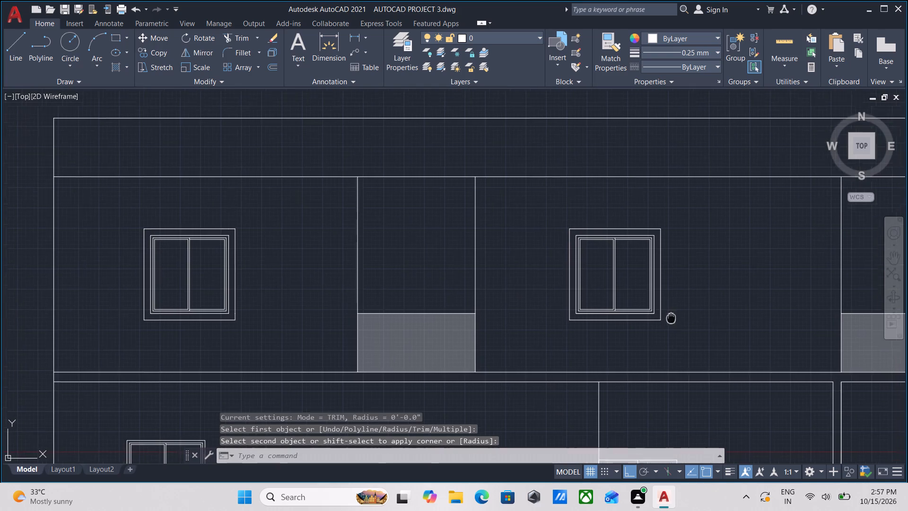
middle_drag(669, 319, 656, 326)
scroll(660, 317, down, 2)
middle_drag(660, 317, 658, 288)
scroll(489, 307, up, 1)
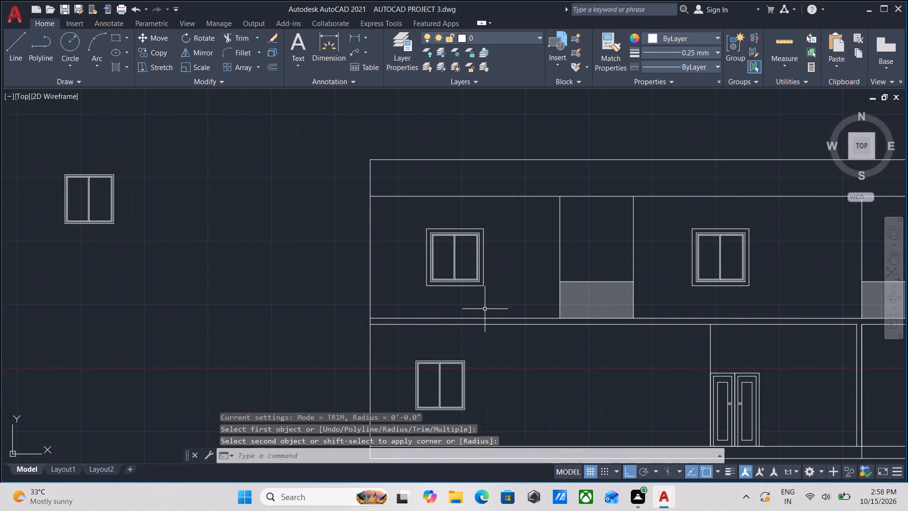
key(Escape)
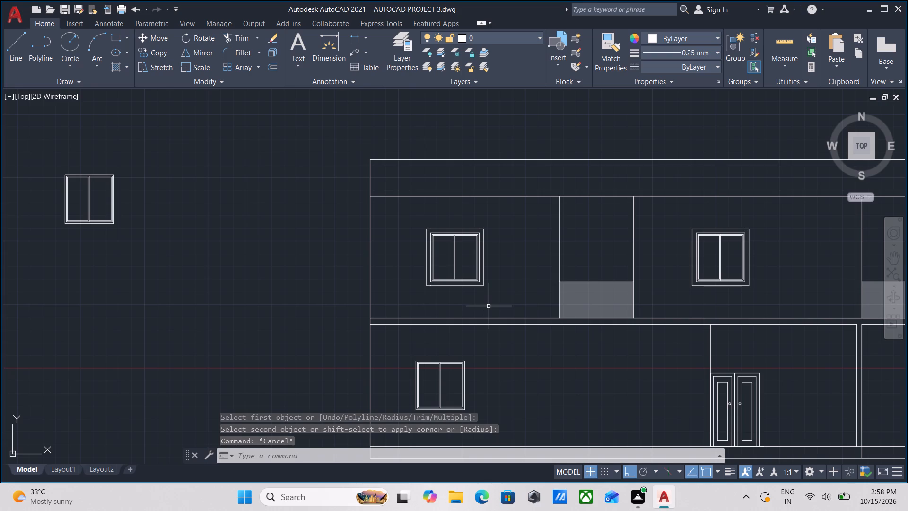
scroll(489, 306, down, 2)
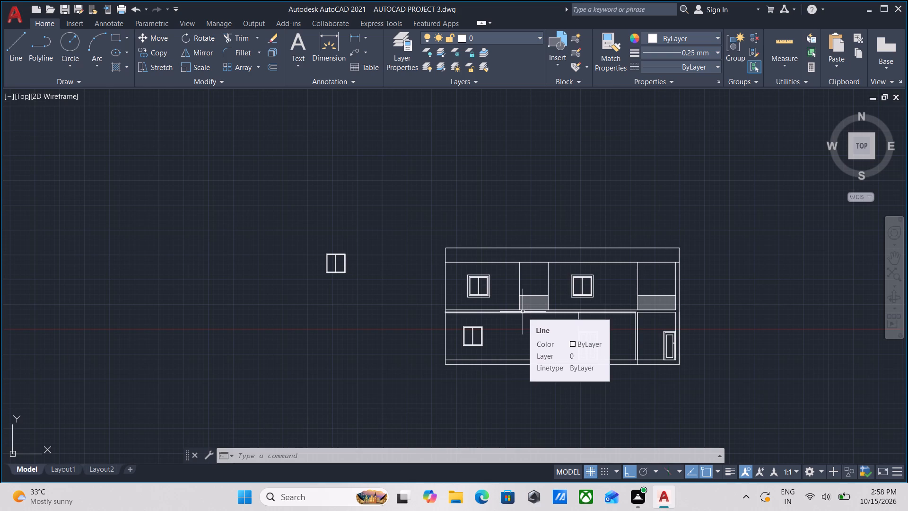
scroll(456, 251, up, 2)
scroll(498, 304, down, 1)
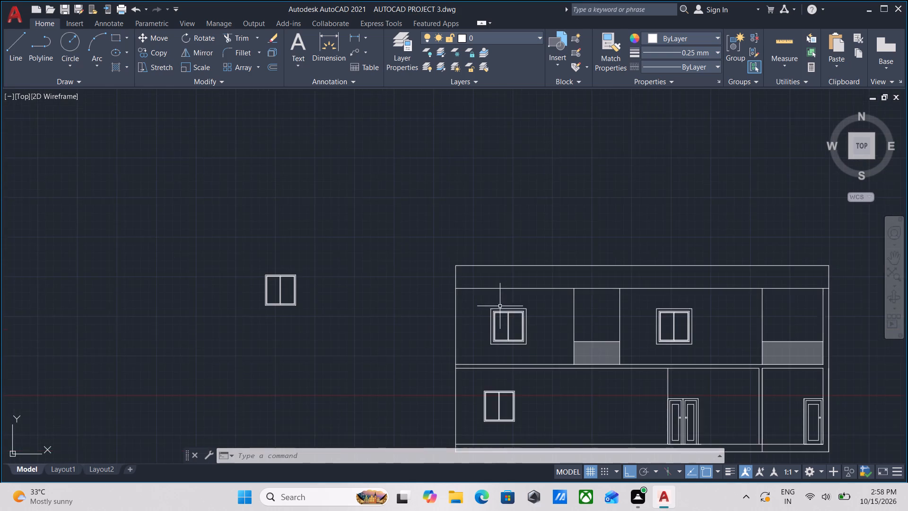
Group the left first floor window's outer outline with the short closing lines at its bottom-left and bottom-right corners.
middle_drag(496, 298, 469, 282)
middle_drag(558, 332, 548, 289)
scroll(449, 333, up, 2)
middle_drag(511, 275, 511, 281)
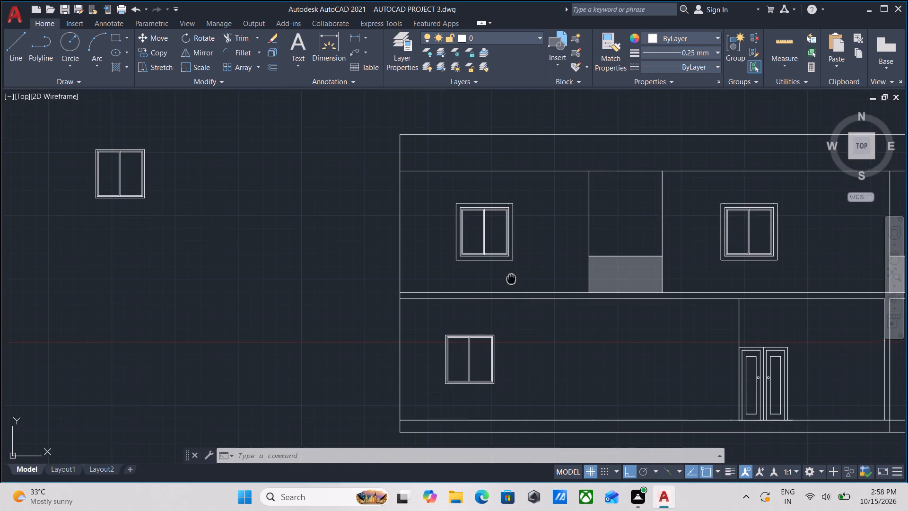
middle_drag(511, 281, 508, 320)
scroll(485, 249, up, 4)
drag(482, 247, 475, 239)
click(439, 210)
scroll(451, 215, down, 2)
middle_drag(452, 216, 452, 185)
right_drag(452, 205, 453, 193)
click(391, 347)
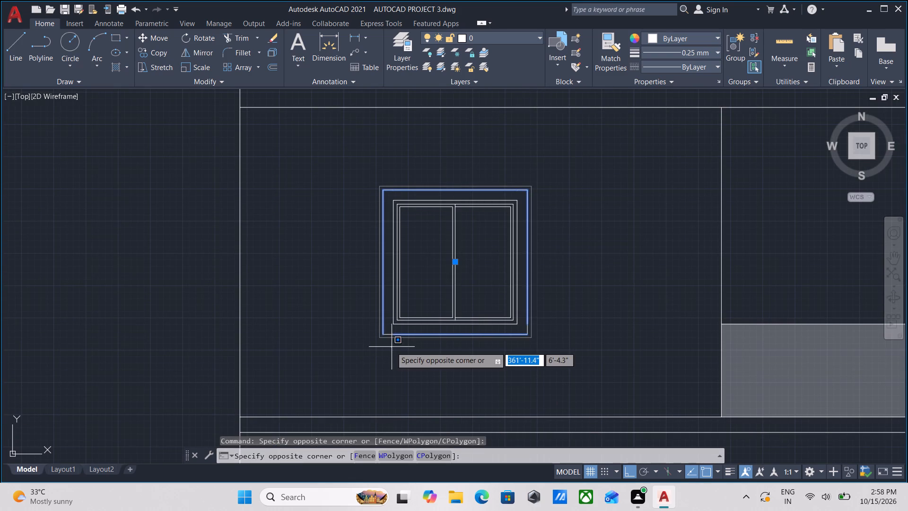
scroll(391, 347, up, 2)
click(375, 303)
middle_drag(522, 336, 385, 360)
scroll(386, 360, down, 1)
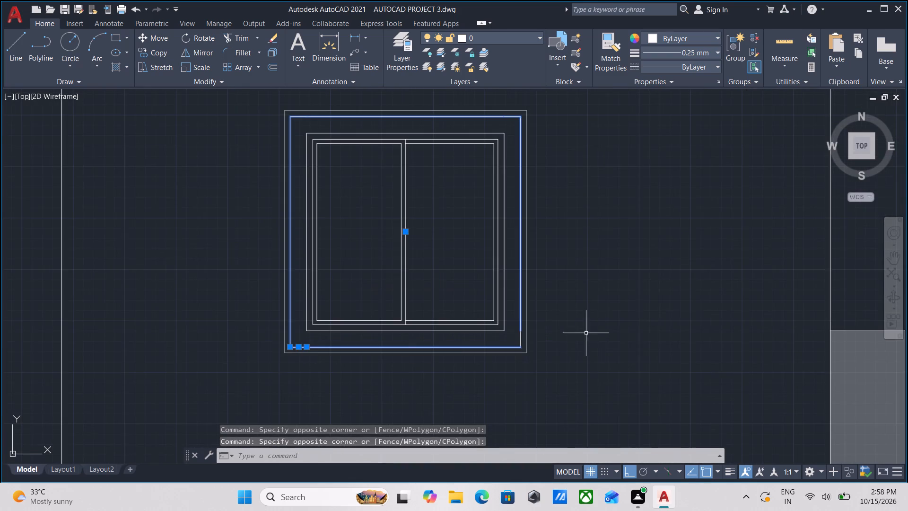
scroll(544, 332, up, 3)
click(492, 354)
click(457, 347)
scroll(458, 350, down, 2)
middle_drag(458, 350, 561, 389)
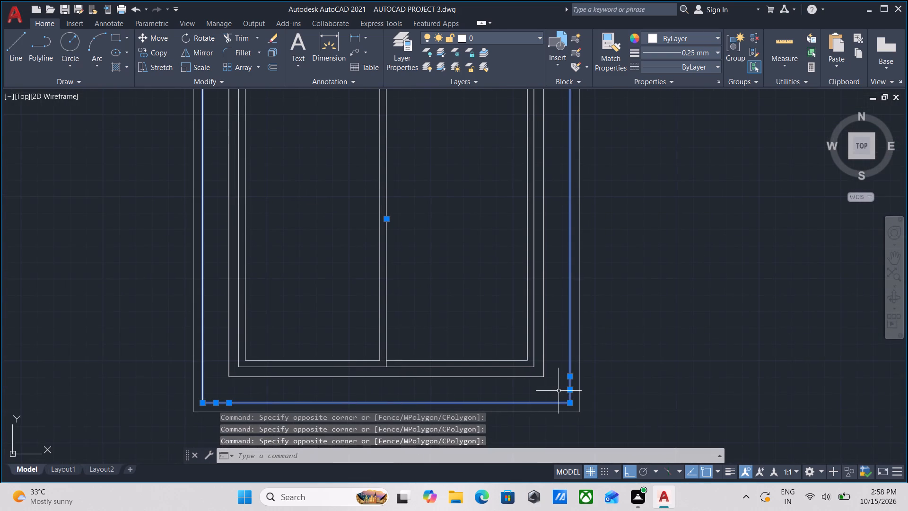
key(g)
key(Return)
middle_drag(561, 387, 578, 358)
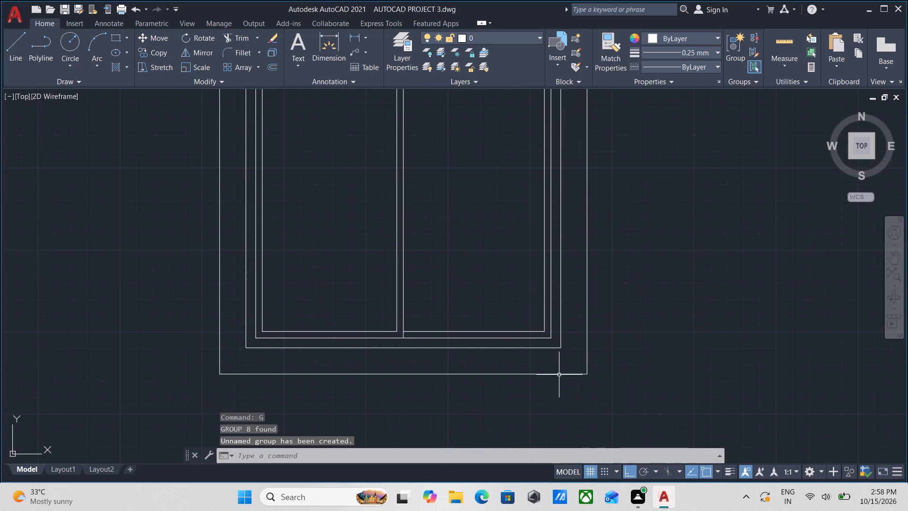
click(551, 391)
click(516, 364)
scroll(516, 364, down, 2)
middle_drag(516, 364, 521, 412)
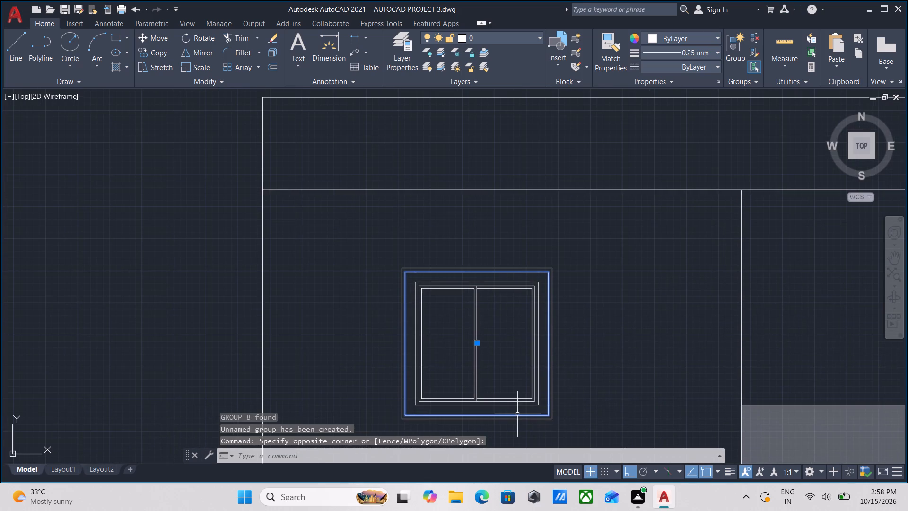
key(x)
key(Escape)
Copy the grouped outline from the left first floor window frame's top midpoint to the ground floor window frame's top midpoint, with Ortho off.
middle_drag(522, 416, 524, 388)
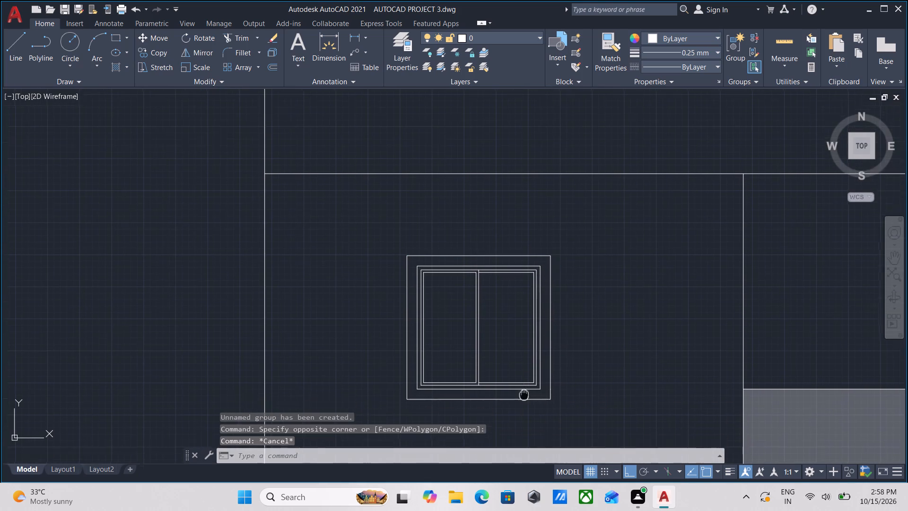
middle_drag(524, 388, 525, 383)
click(524, 398)
click(514, 377)
middle_drag(584, 387, 557, 401)
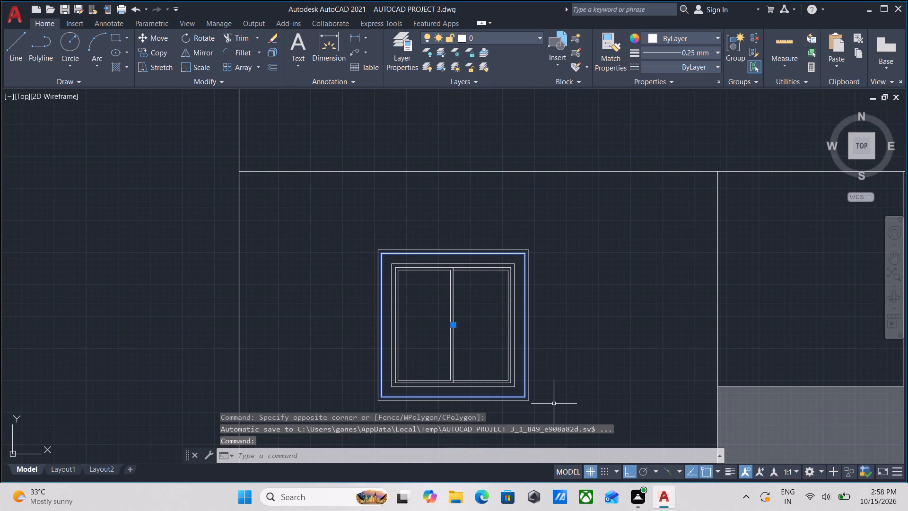
text(co)
key(Return)
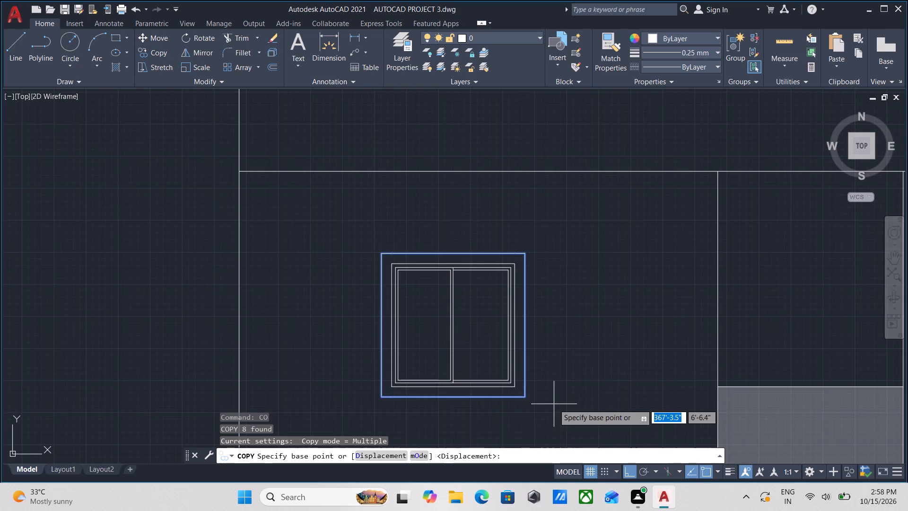
scroll(447, 275, up, 1)
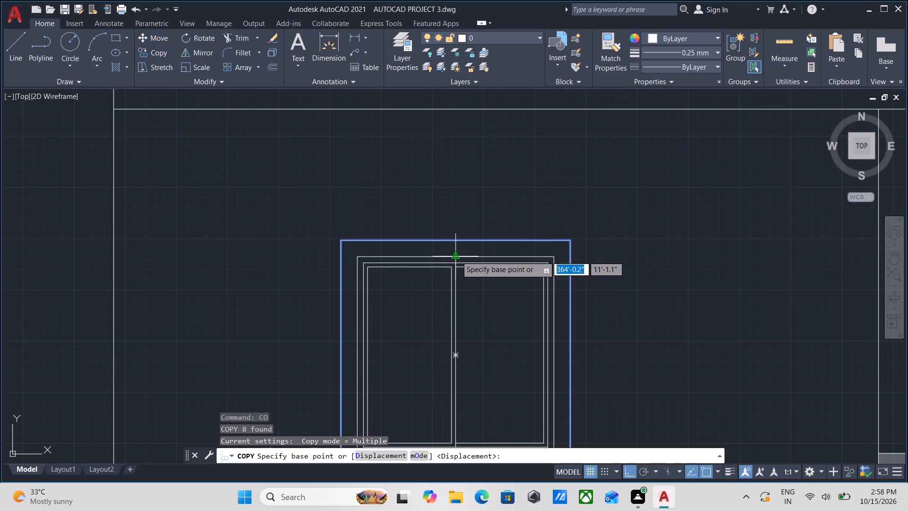
click(456, 256)
key(F8)
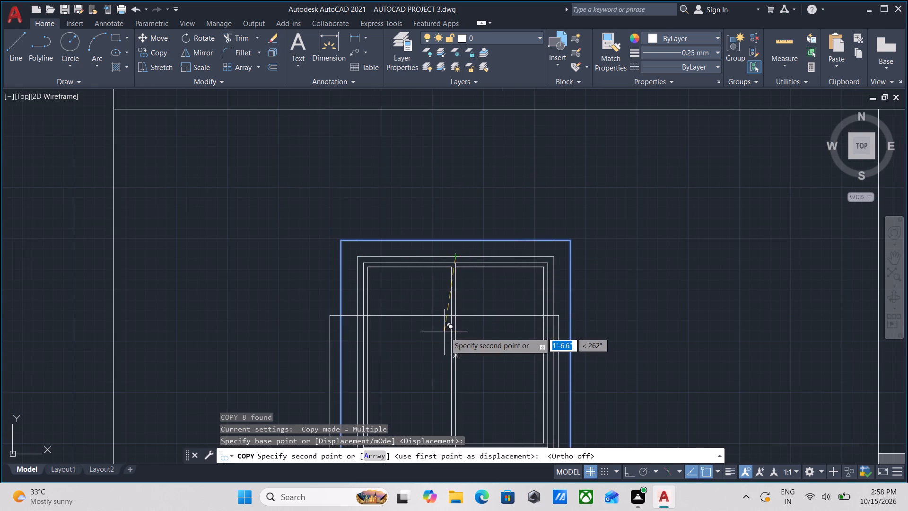
scroll(445, 332, down, 1)
middle_drag(444, 327, 424, 203)
middle_drag(418, 335, 421, 182)
right_drag(421, 189, 421, 182)
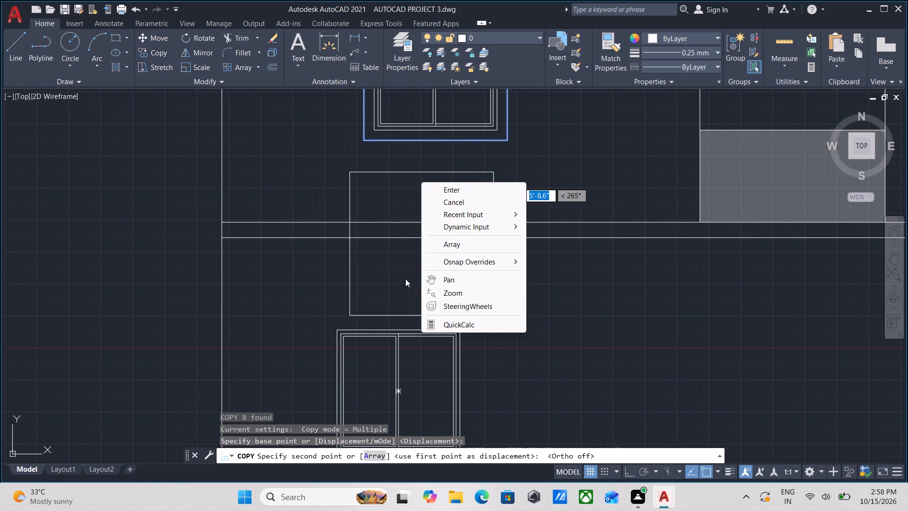
key(Escape)
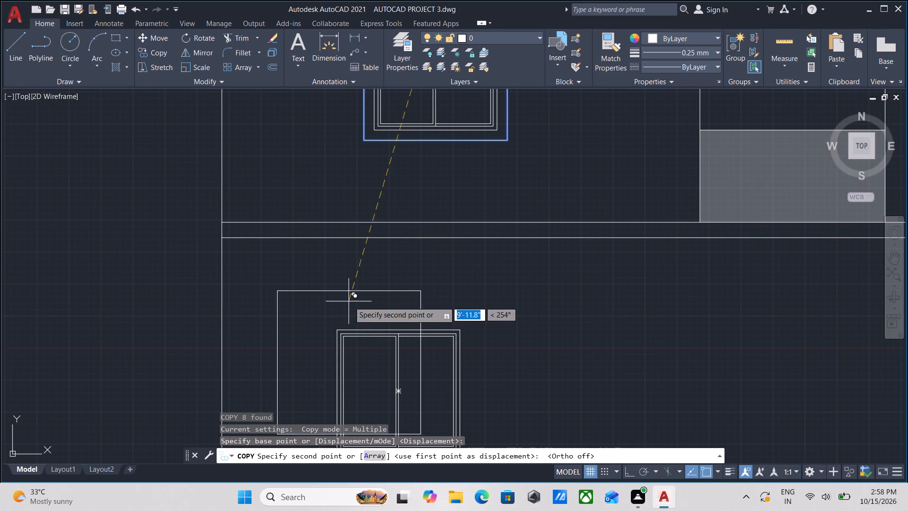
click(401, 329)
scroll(468, 300, down, 2)
middle_drag(534, 306, 326, 307)
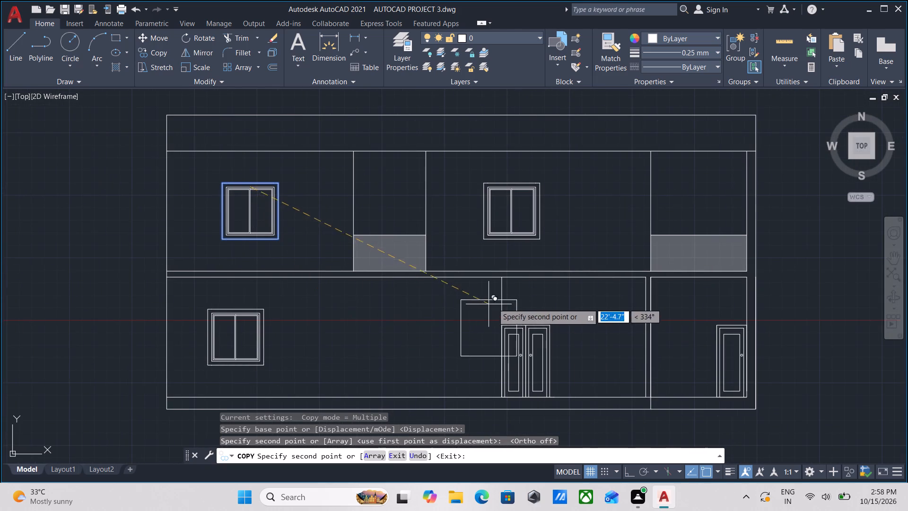
scroll(460, 319, down, 1)
middle_drag(444, 322, 422, 363)
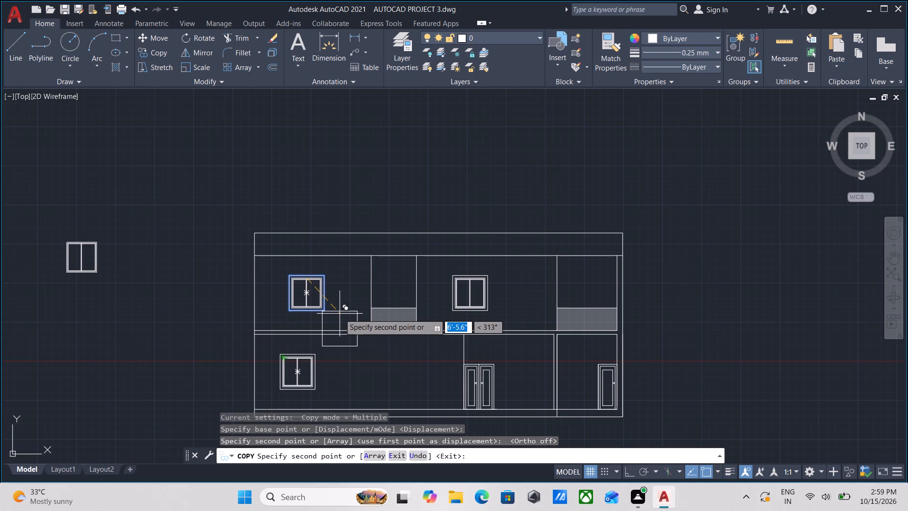
key(Escape)
Examine the window outlines, ground floor doors and wall lines across the whole front elevation.
scroll(485, 297, up, 3)
scroll(519, 303, down, 1)
middle_drag(521, 307, 574, 248)
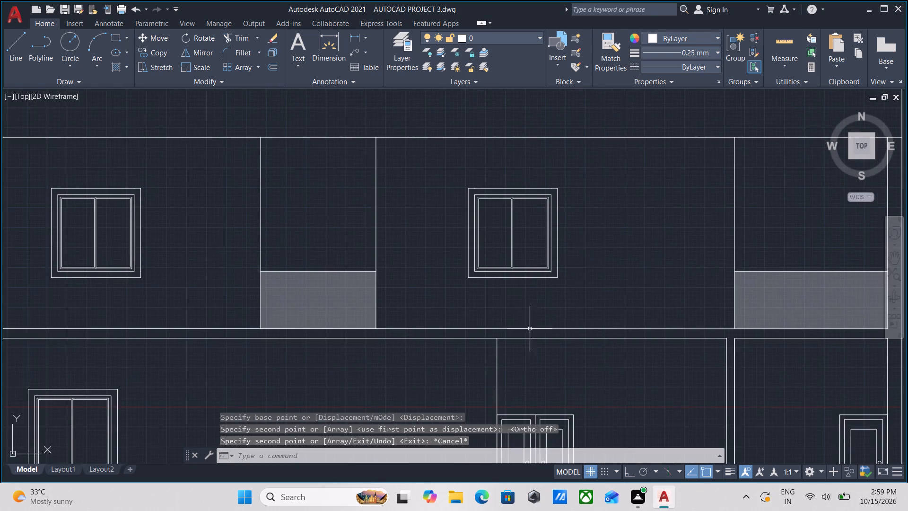
scroll(266, 404, down, 3)
middle_drag(230, 330, 300, 288)
scroll(377, 348, up, 3)
middle_drag(311, 348, 340, 318)
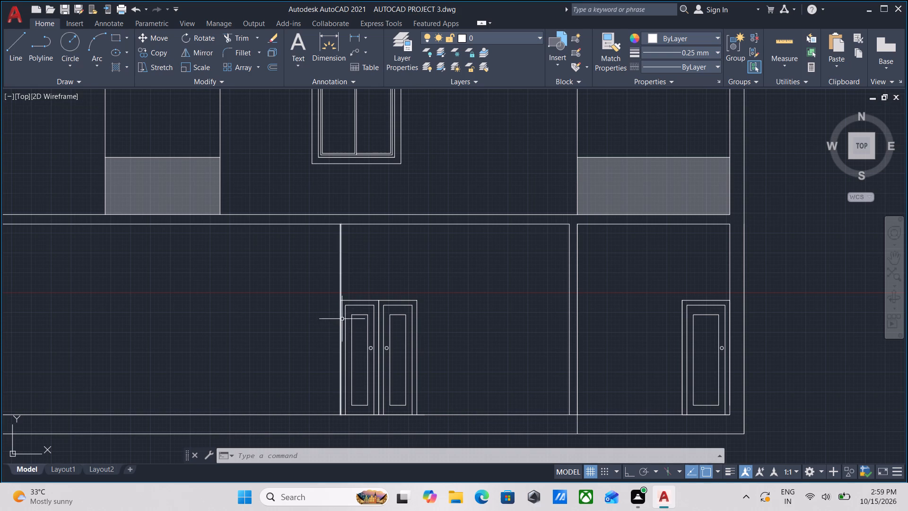
scroll(458, 324, down, 1)
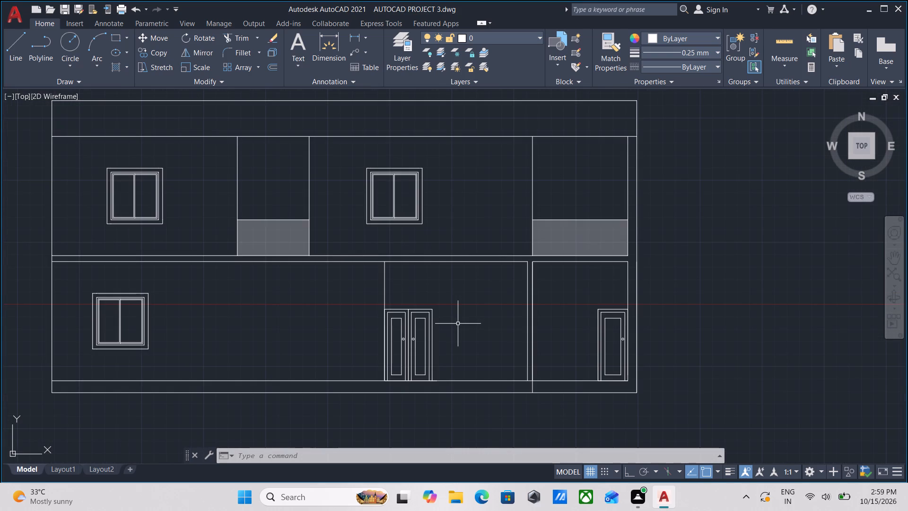
middle_drag(472, 314, 492, 361)
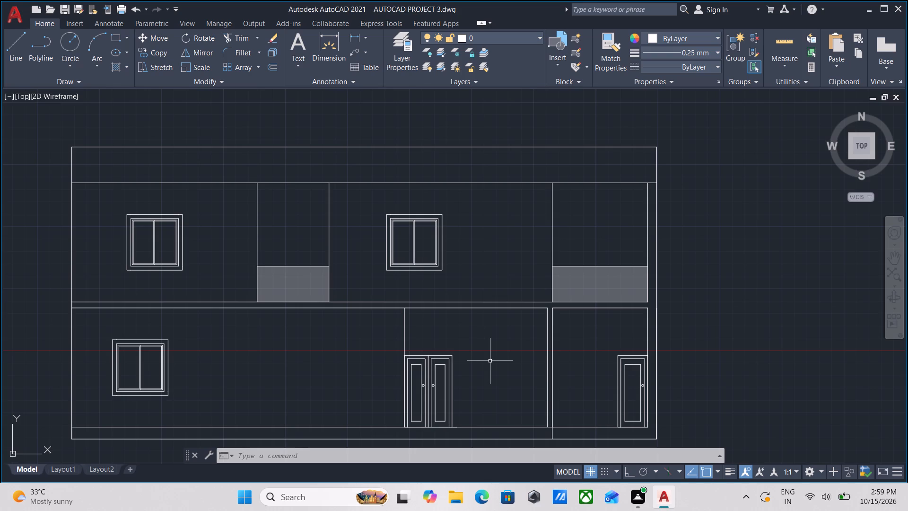
scroll(490, 361, down, 2)
scroll(385, 388, up, 2)
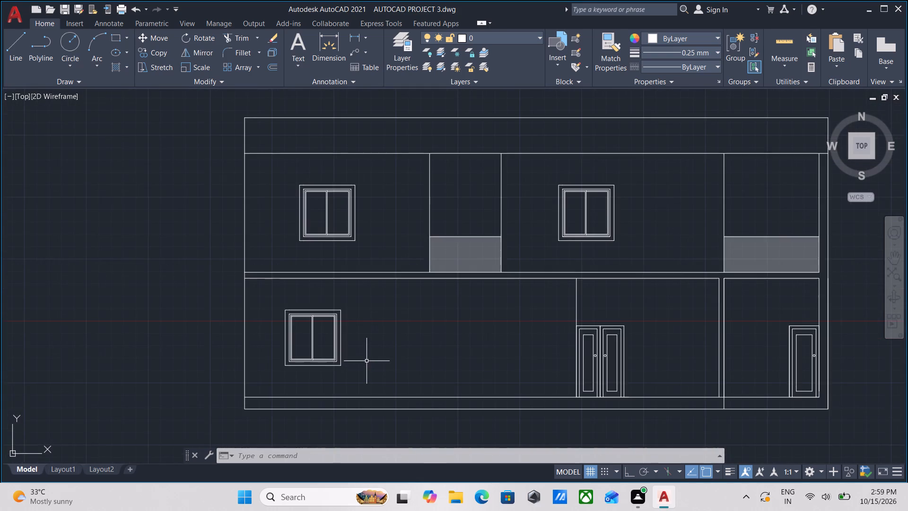
middle_drag(367, 360, 255, 380)
middle_drag(305, 329, 306, 351)
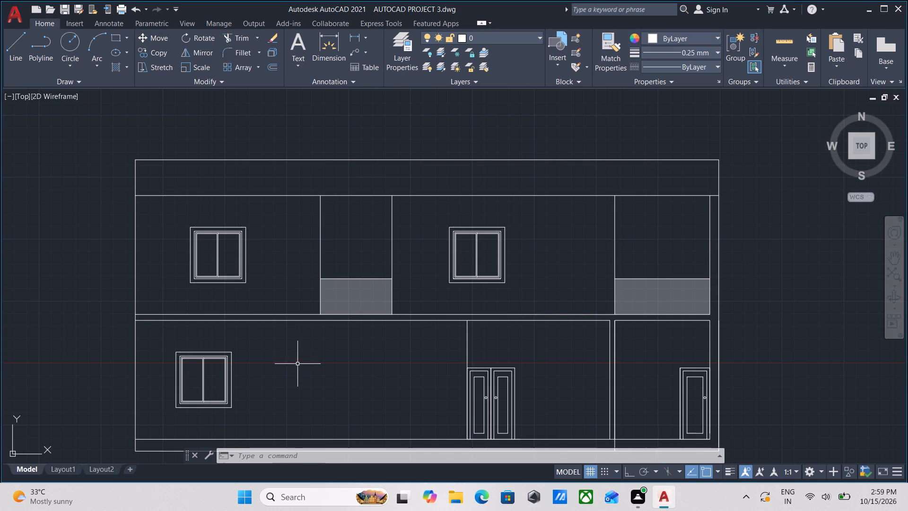
scroll(327, 385, down, 1)
middle_drag(330, 378, 334, 370)
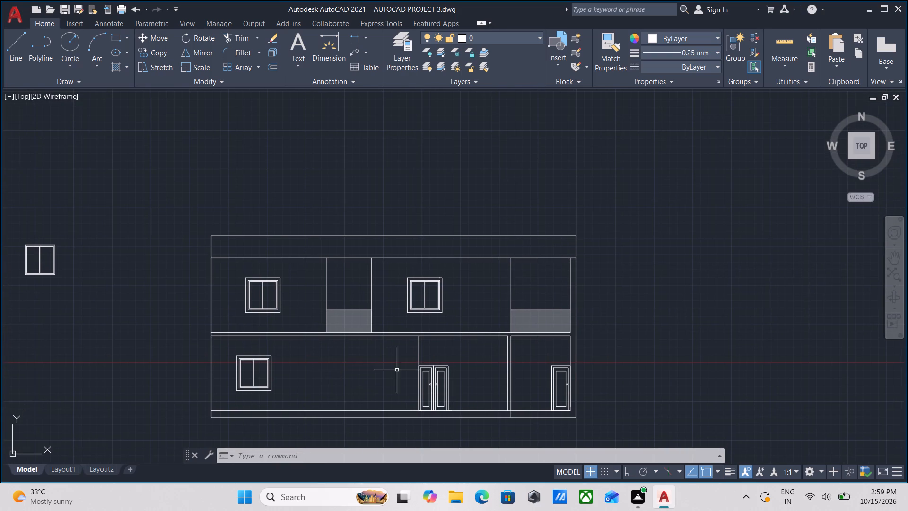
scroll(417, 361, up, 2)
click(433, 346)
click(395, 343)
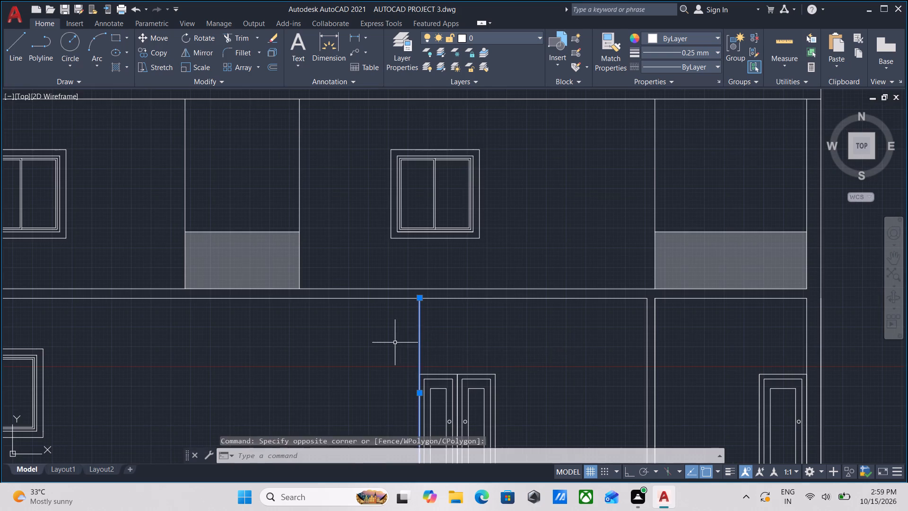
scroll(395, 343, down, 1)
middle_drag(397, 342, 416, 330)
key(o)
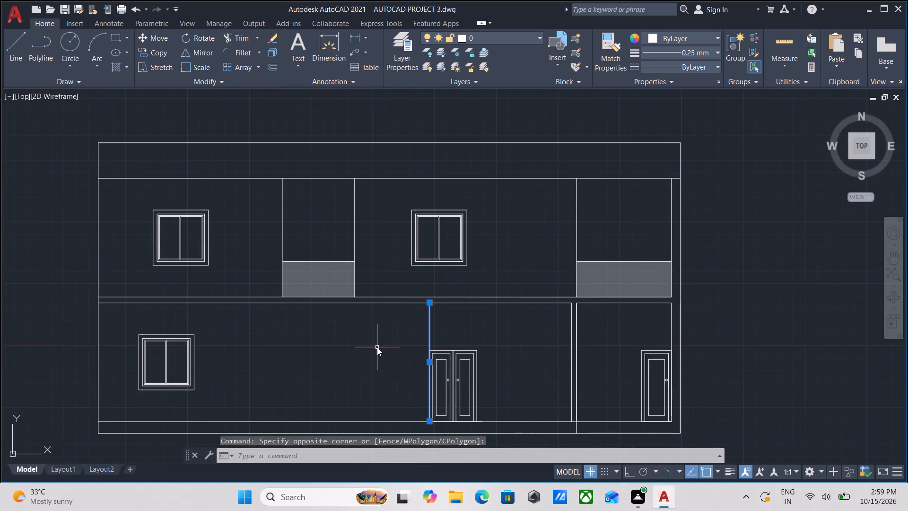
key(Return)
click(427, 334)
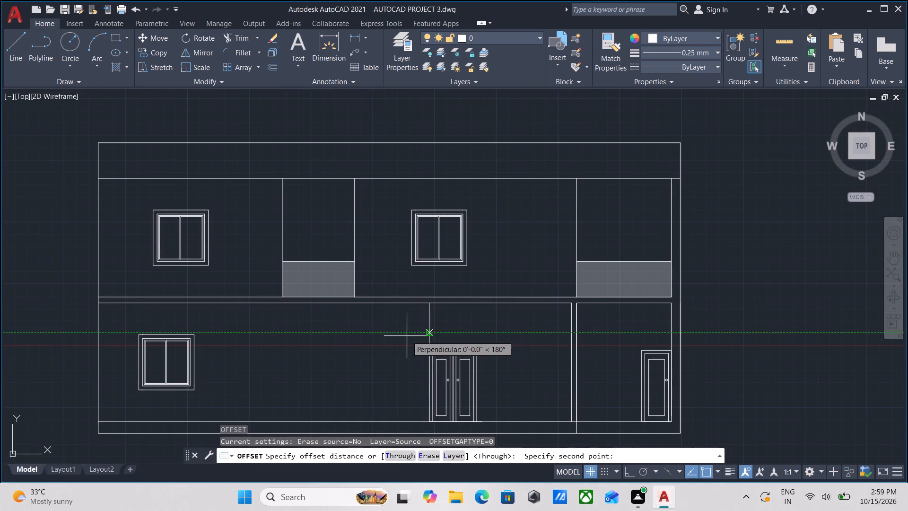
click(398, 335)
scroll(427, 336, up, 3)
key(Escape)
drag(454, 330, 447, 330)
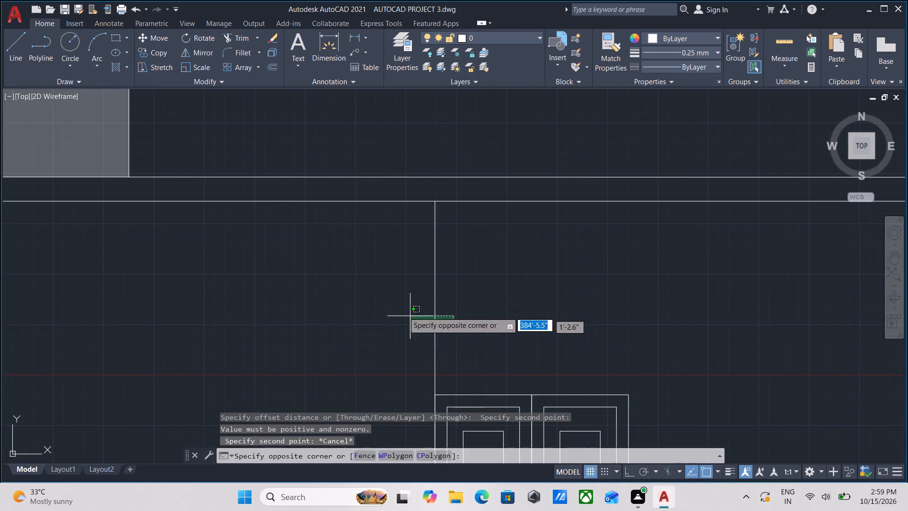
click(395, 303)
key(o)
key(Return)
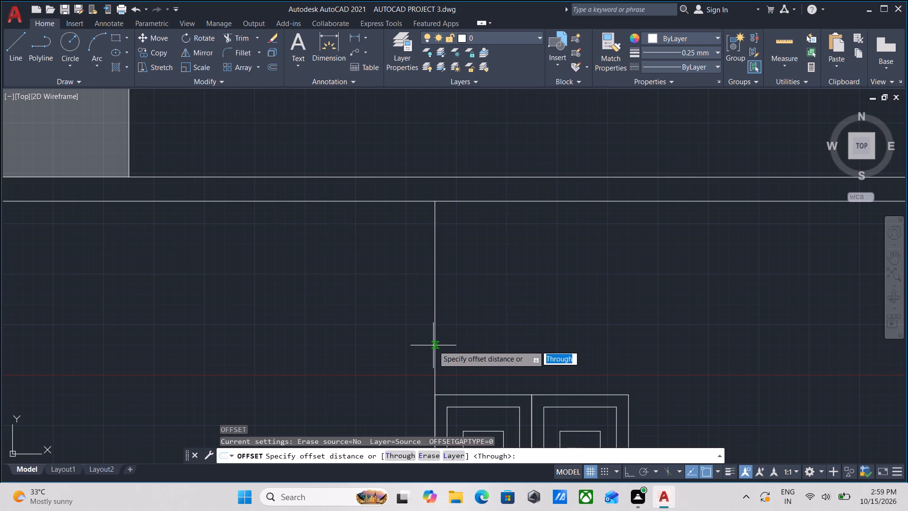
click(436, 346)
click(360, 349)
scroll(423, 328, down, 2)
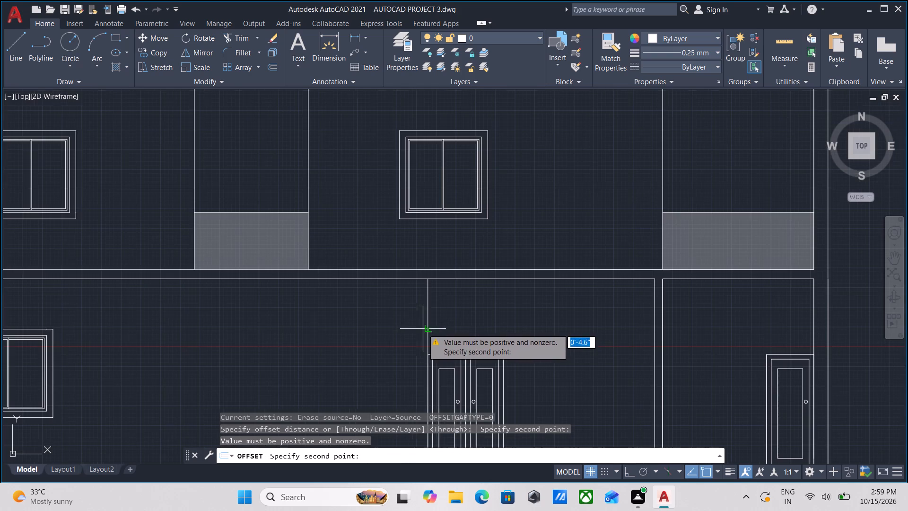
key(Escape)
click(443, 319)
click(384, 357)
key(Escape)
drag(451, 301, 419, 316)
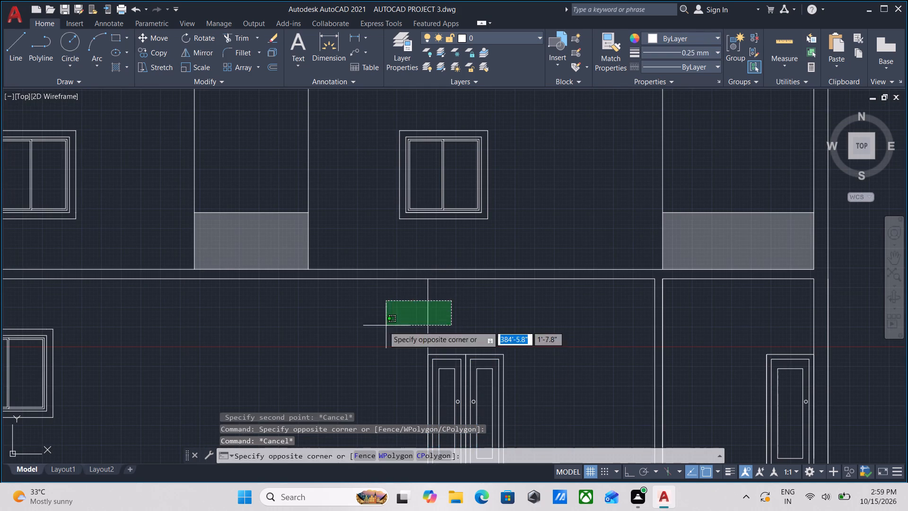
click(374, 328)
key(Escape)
Offset the ground floor vertical wall line beside the double door 1' to the left, away from the door.
drag(440, 304, 434, 308)
click(399, 323)
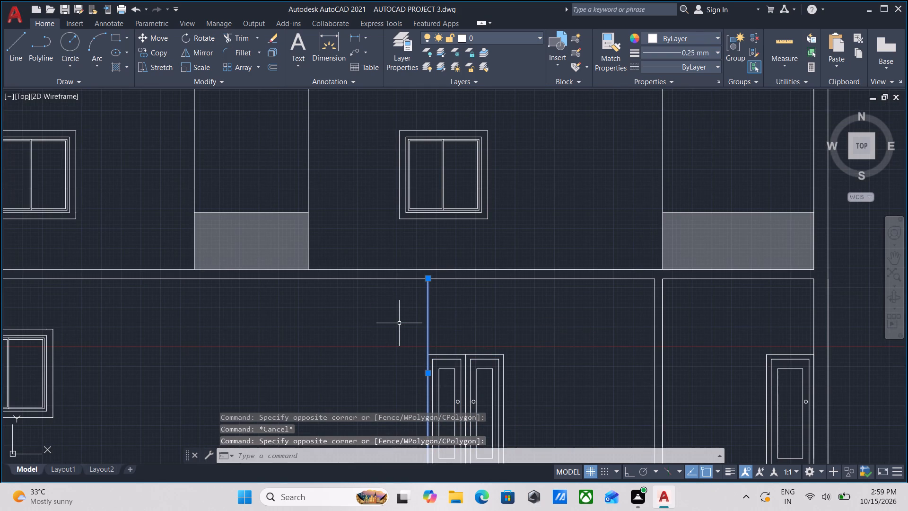
key(o)
key(Return)
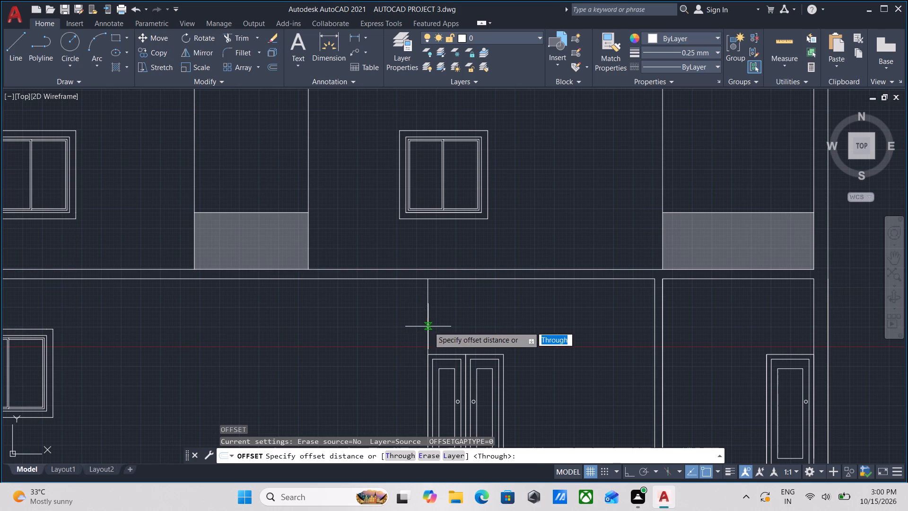
click(428, 326)
click(380, 351)
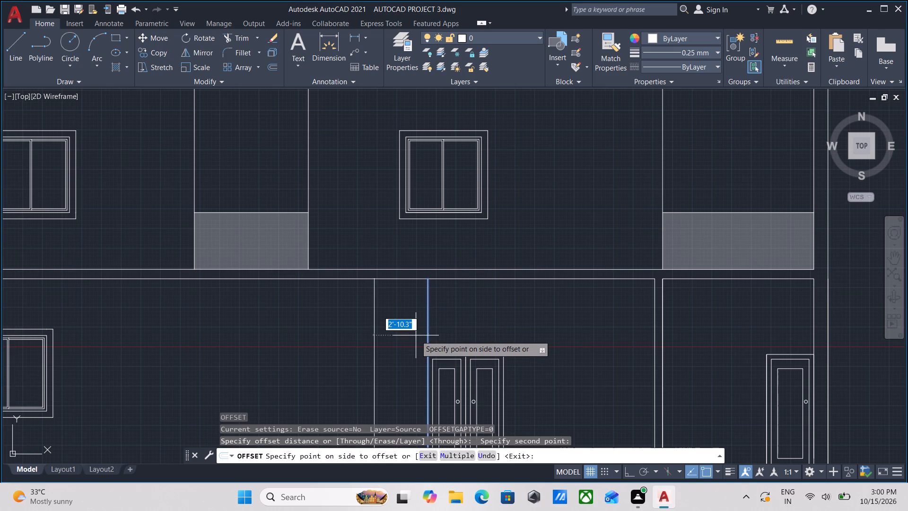
key(1)
key(apostrophe)
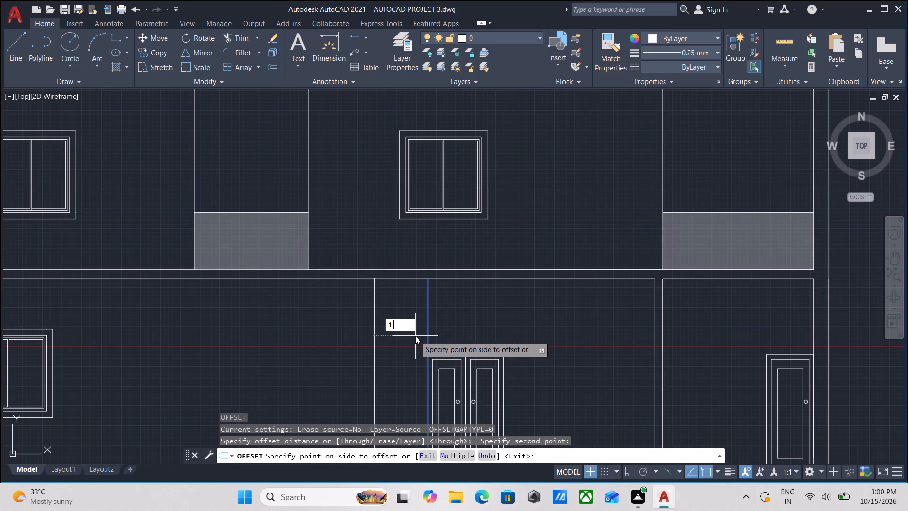
key(Return)
scroll(419, 334, up, 1)
scroll(429, 286, down, 2)
scroll(393, 299, down, 1)
middle_drag(393, 299, 394, 298)
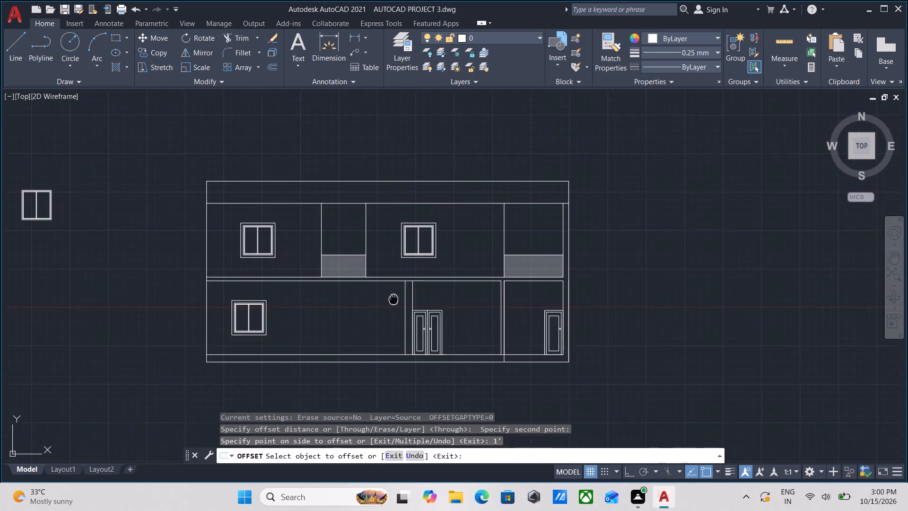
middle_drag(394, 298, 414, 275)
middle_drag(355, 311, 363, 328)
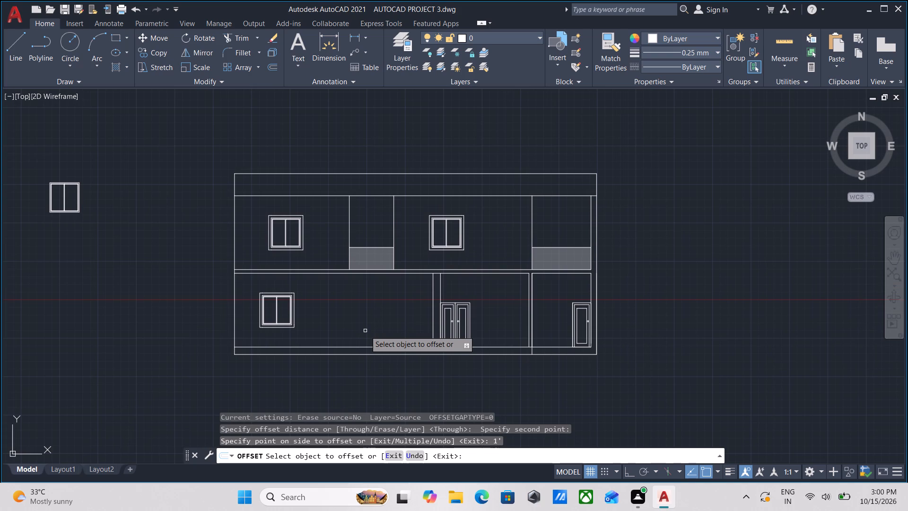
Examine the front elevation together with the ground and first floor plans above it, leaving the active offset command.
scroll(365, 331, down, 2)
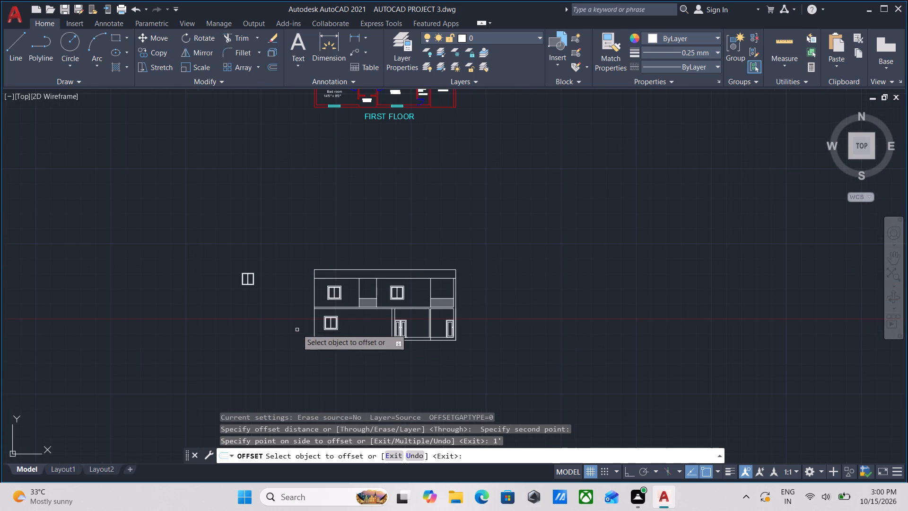
middle_drag(301, 318, 336, 423)
scroll(310, 304, down, 1)
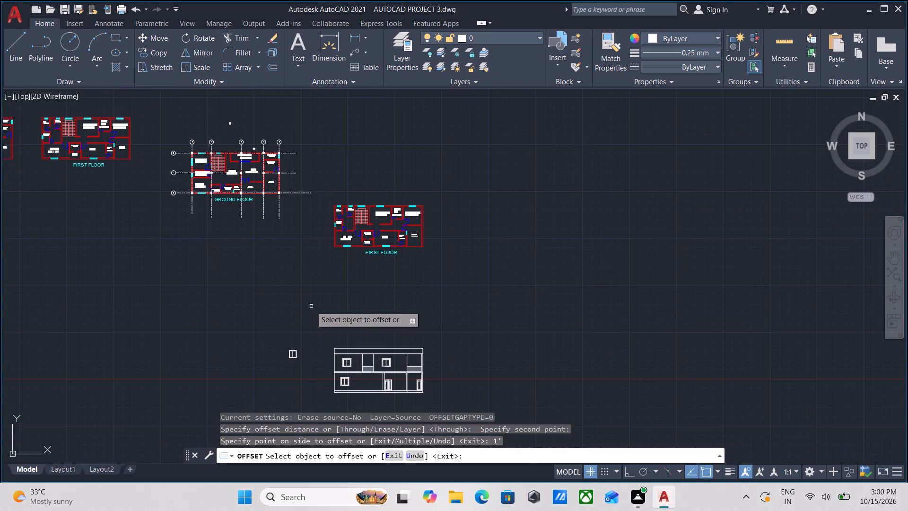
middle_drag(311, 306, 331, 278)
scroll(375, 353, up, 3)
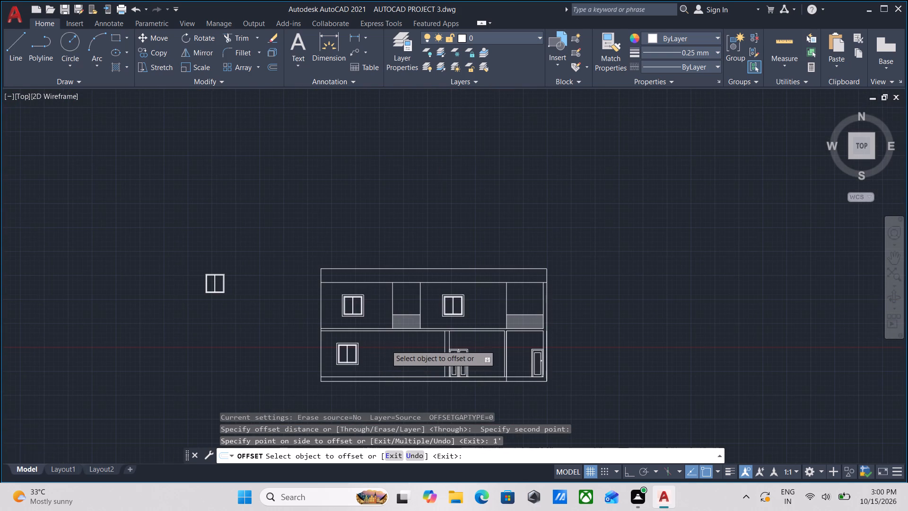
scroll(386, 345, up, 1)
scroll(389, 344, down, 2)
middle_drag(390, 345, 419, 425)
scroll(422, 430, down, 1)
scroll(434, 361, down, 1)
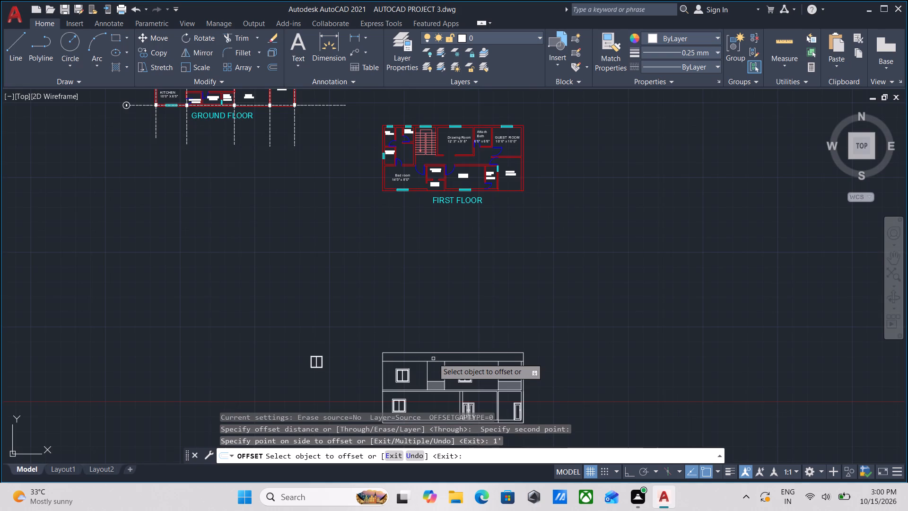
scroll(433, 358, down, 1)
scroll(448, 406, up, 2)
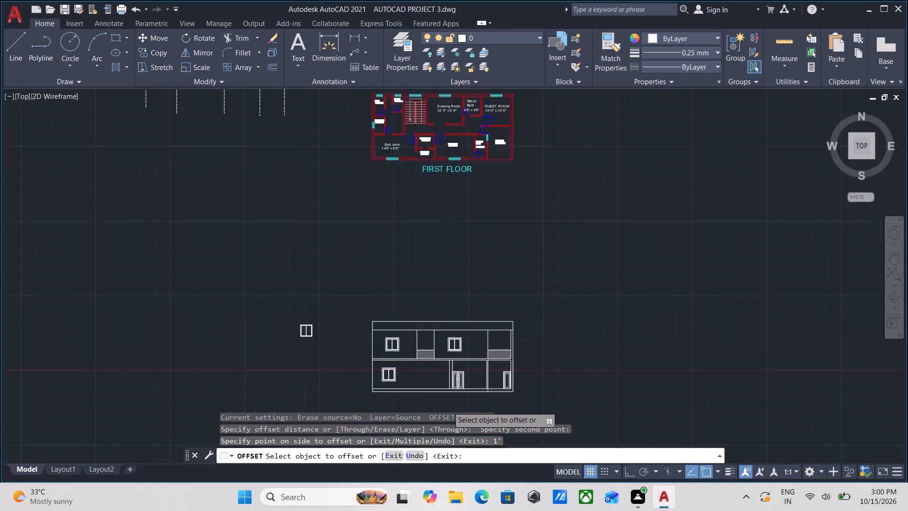
scroll(419, 350, up, 2)
scroll(420, 349, down, 1)
middle_drag(420, 349, 407, 313)
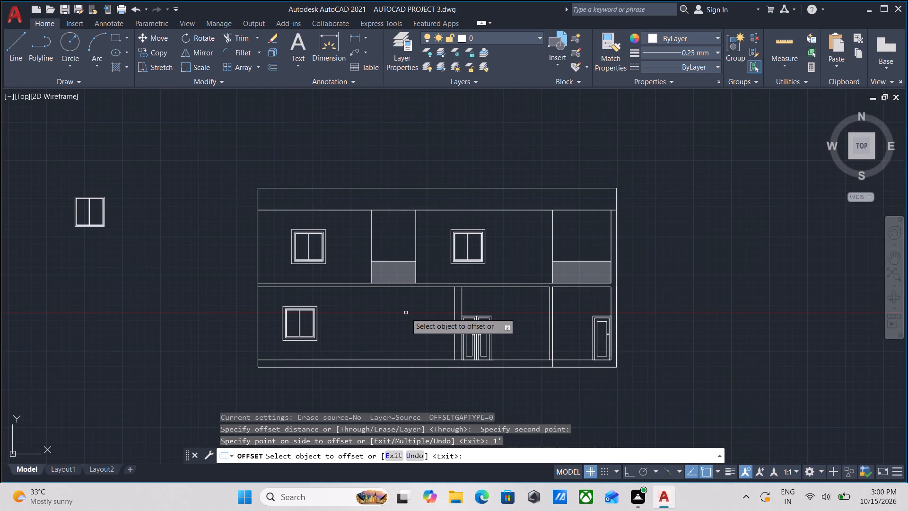
middle_drag(387, 322, 346, 388)
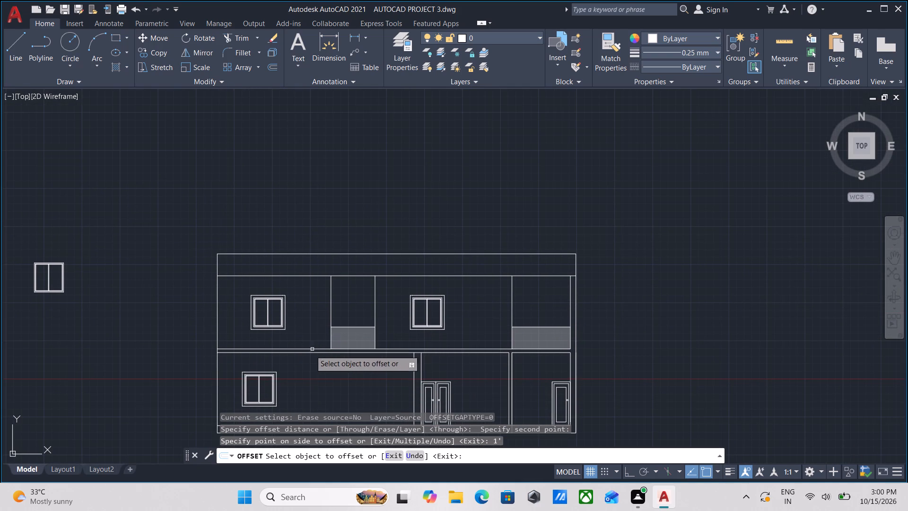
key(Escape)
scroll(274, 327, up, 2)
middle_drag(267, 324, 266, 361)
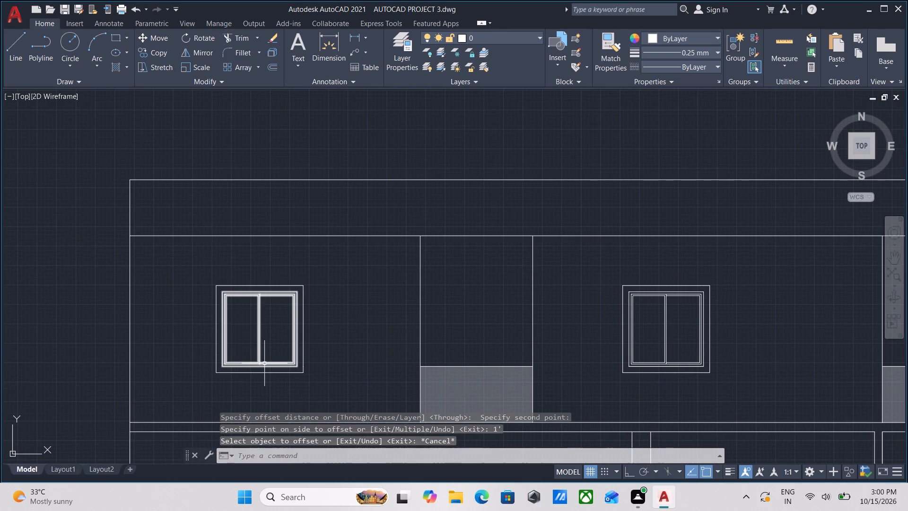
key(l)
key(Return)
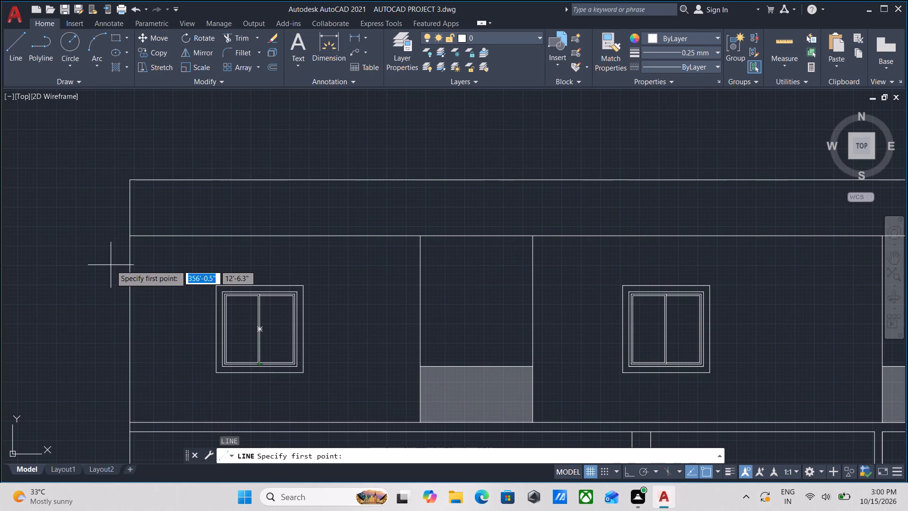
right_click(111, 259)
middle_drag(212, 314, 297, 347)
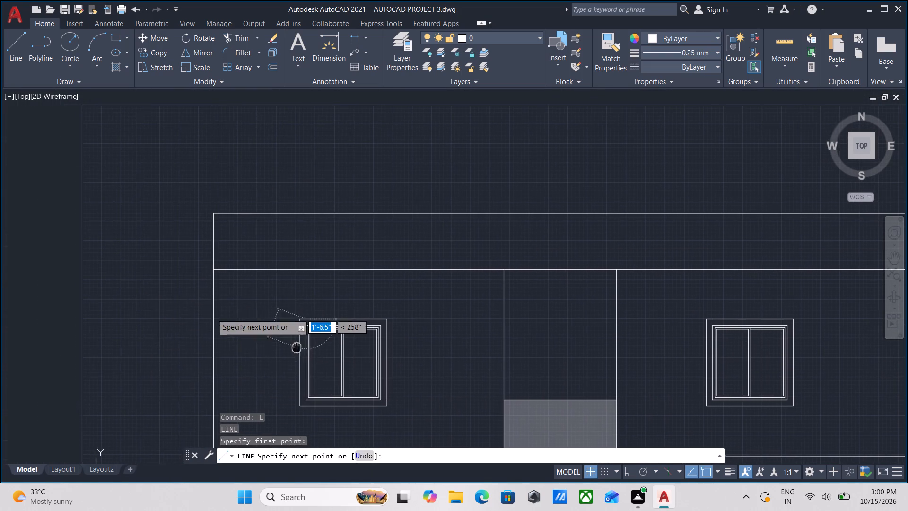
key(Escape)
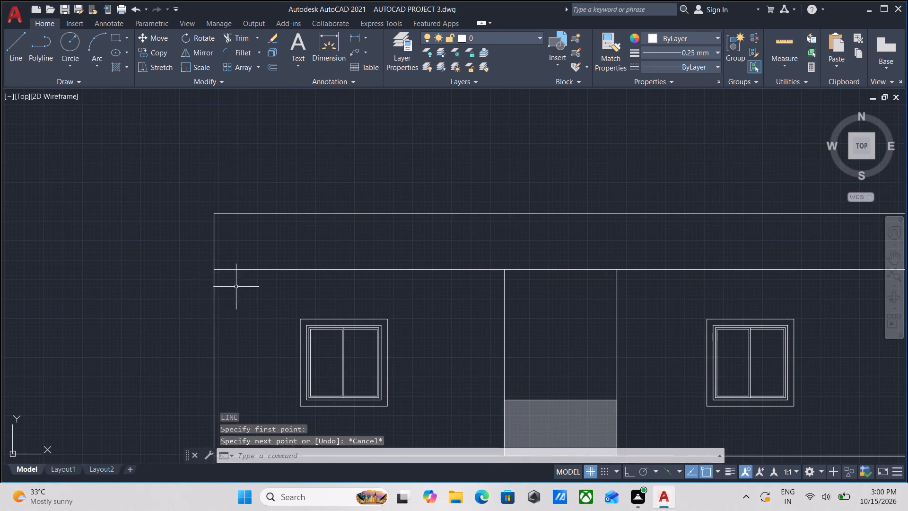
With Ortho on, draw a roof band from the parapet base line's left end: 8" outward, 1' down, and across to the right balcony's left edge.
middle_drag(238, 293, 285, 307)
key(l)
key(Return)
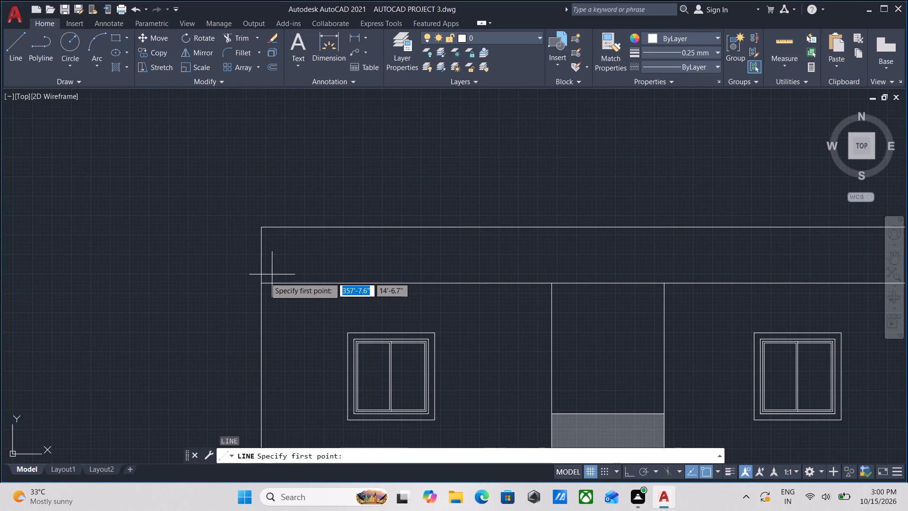
click(261, 282)
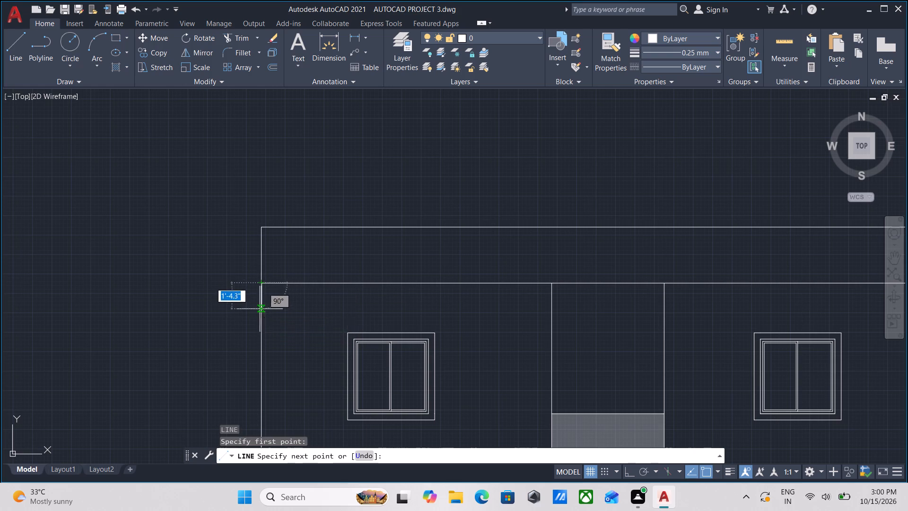
scroll(246, 280, up, 2)
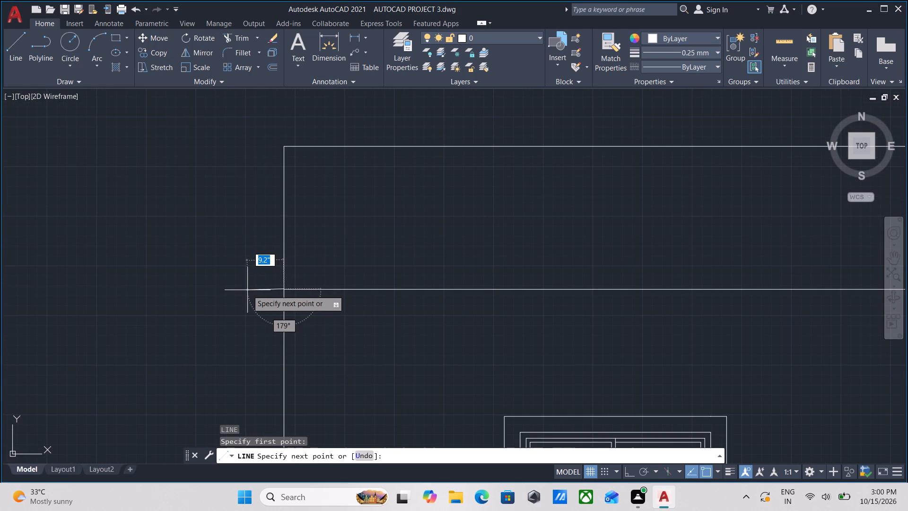
key(F8)
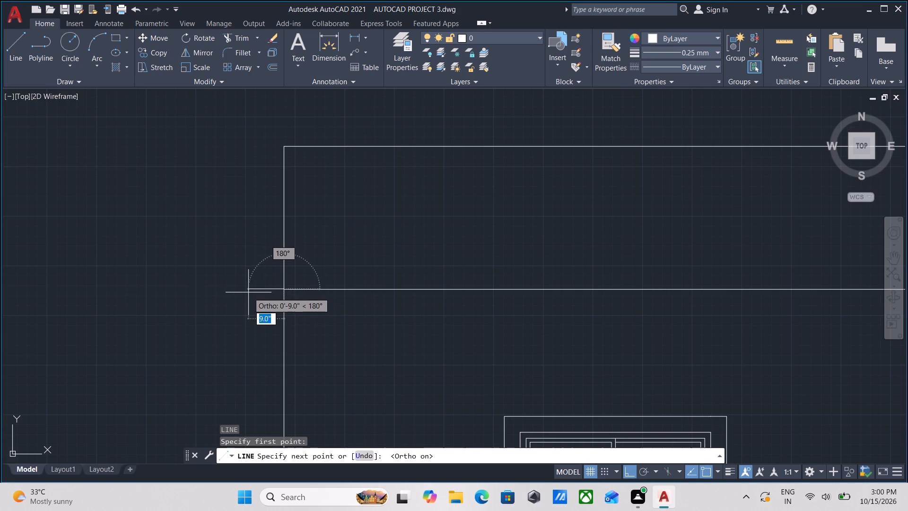
key(8)
key(Return)
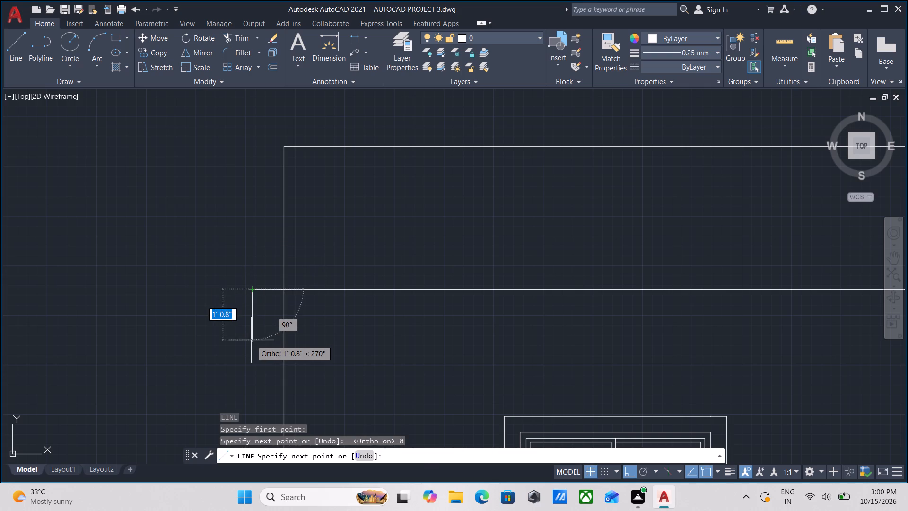
key(1)
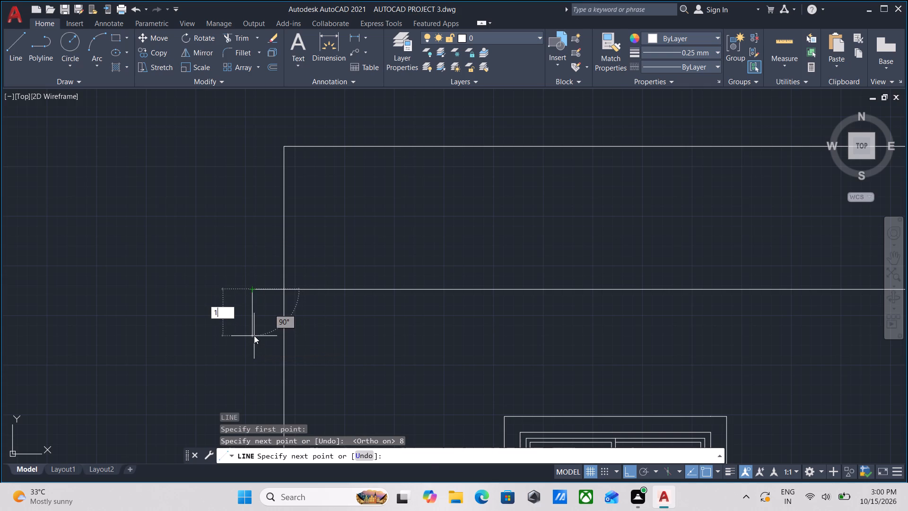
key(apostrophe)
key(Return)
middle_drag(447, 335, 239, 301)
scroll(632, 317, down, 3)
middle_drag(636, 316, 425, 299)
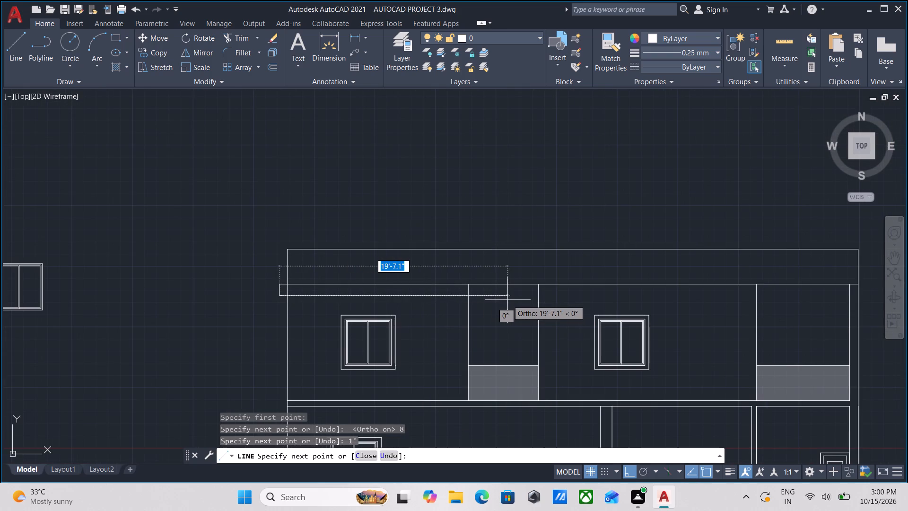
middle_drag(599, 290, 481, 289)
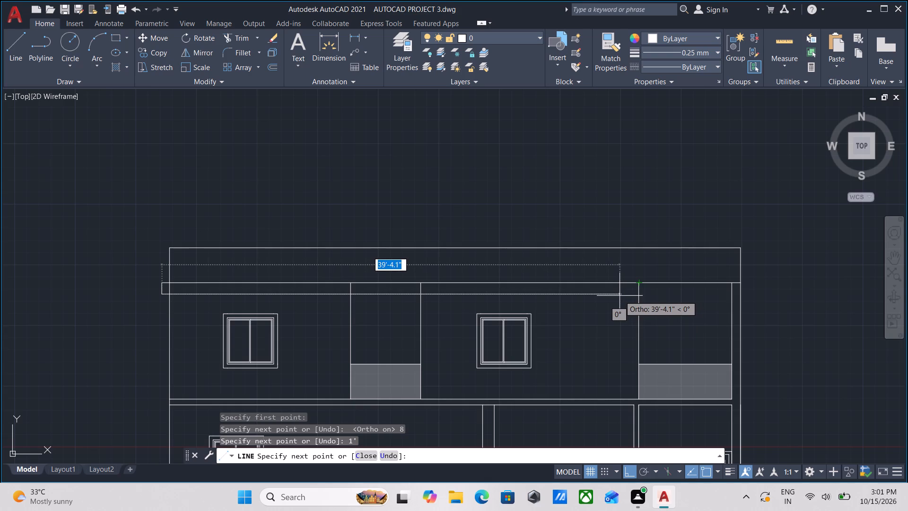
scroll(613, 296, up, 2)
scroll(619, 294, down, 1)
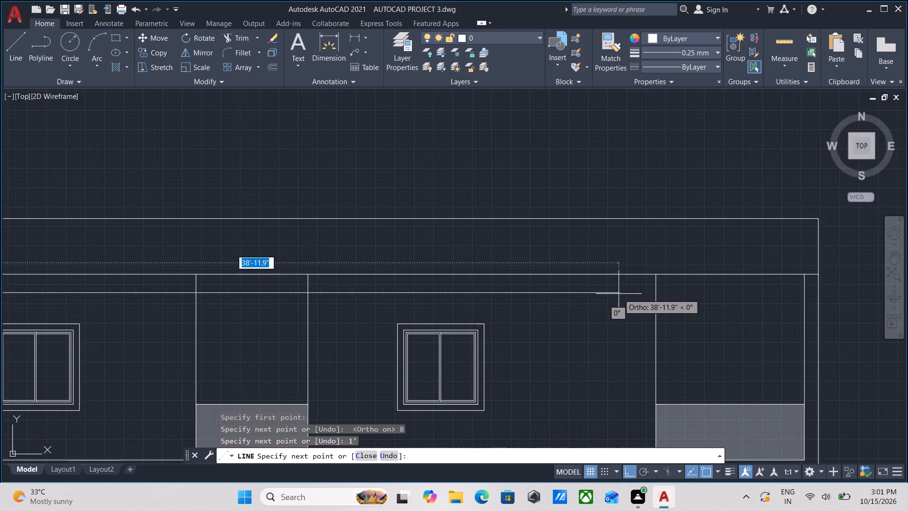
middle_drag(619, 294, 521, 290)
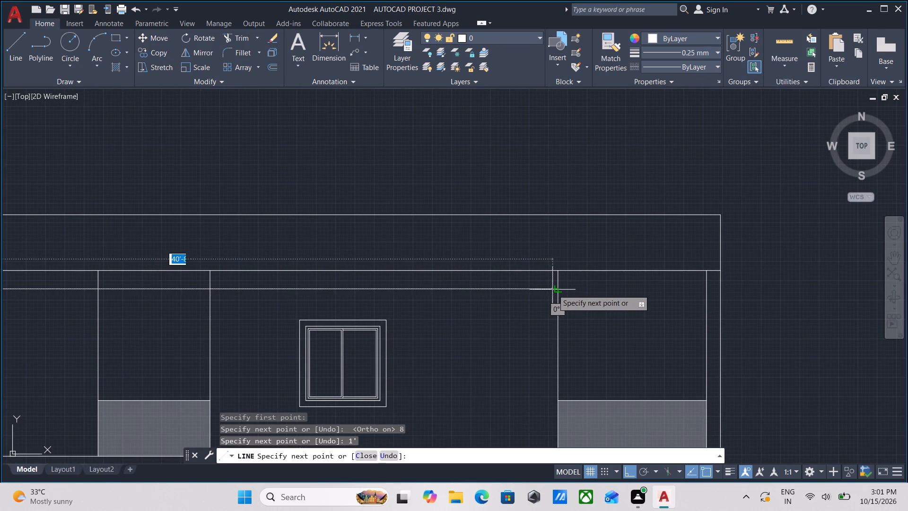
click(558, 288)
key(Escape)
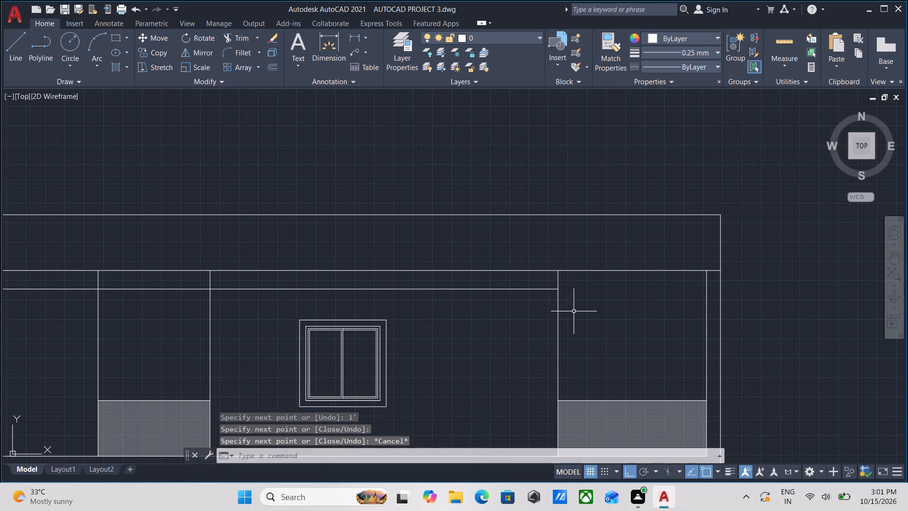
Offset the vertical line at the right balcony's left edge 1' to the left, toward the first floor window.
drag(574, 311, 568, 313)
click(524, 318)
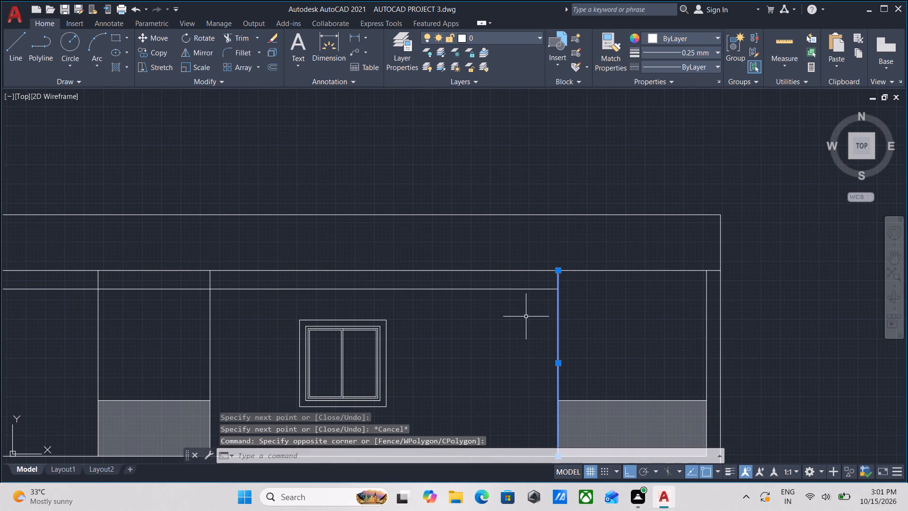
key(o)
key(Return)
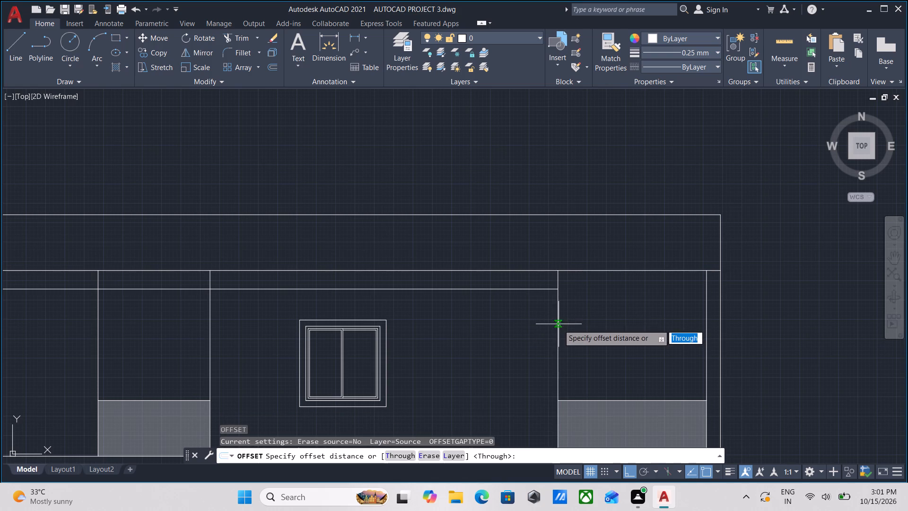
click(559, 332)
click(532, 335)
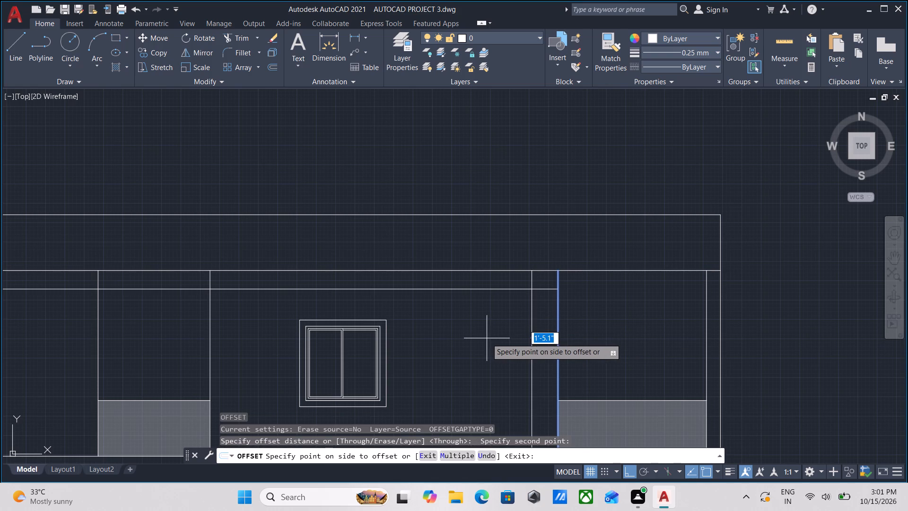
key(1)
key(apostrophe)
key(Return)
Offset the first floor base line segment between the left outer wall and the left balcony upward.
scroll(488, 332, down, 2)
middle_drag(488, 332, 498, 293)
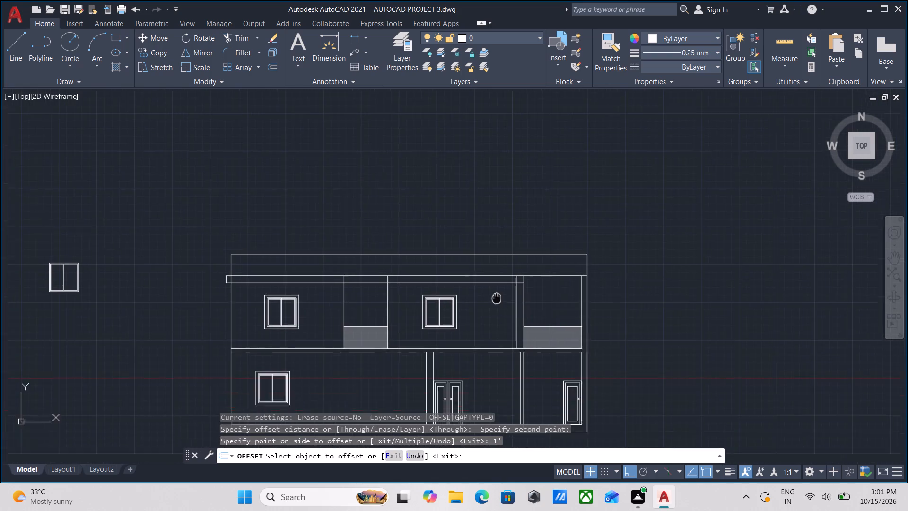
middle_drag(498, 293, 504, 264)
scroll(497, 313, up, 2)
scroll(486, 307, down, 1)
middle_drag(485, 307, 515, 296)
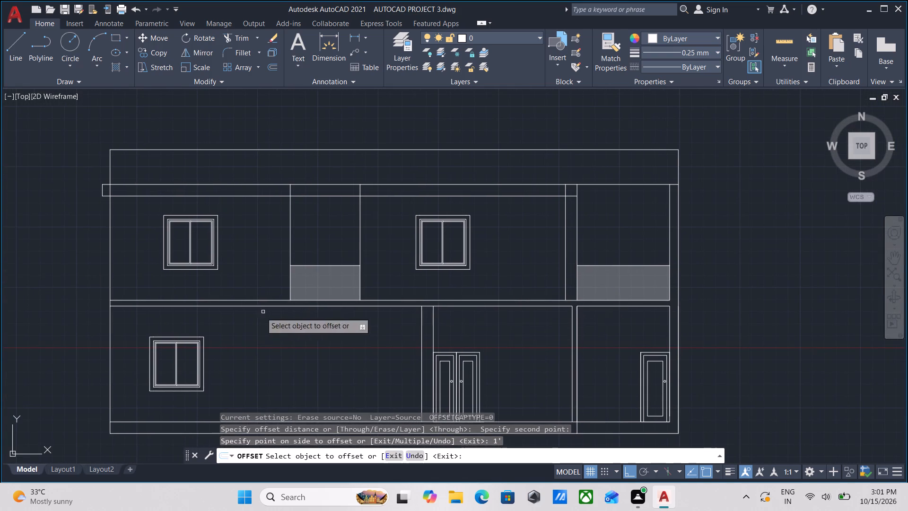
scroll(132, 308, up, 2)
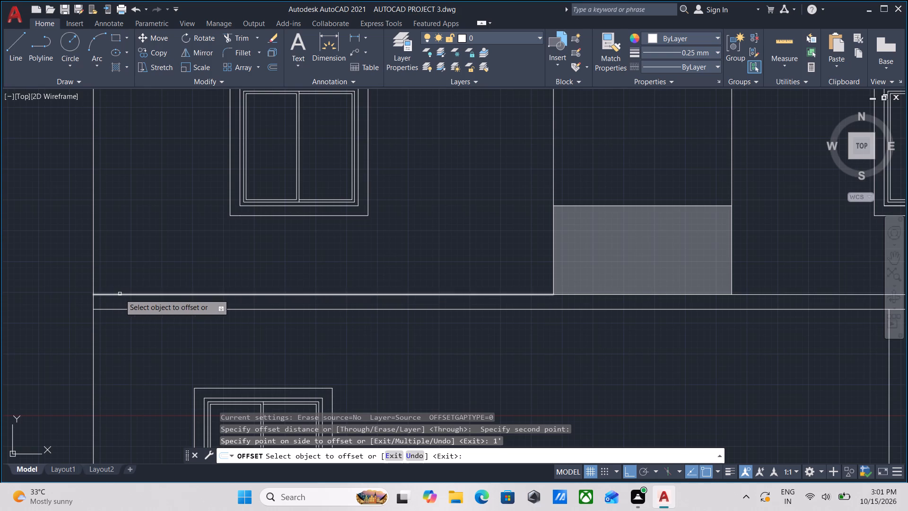
click(120, 294)
scroll(127, 274, down, 2)
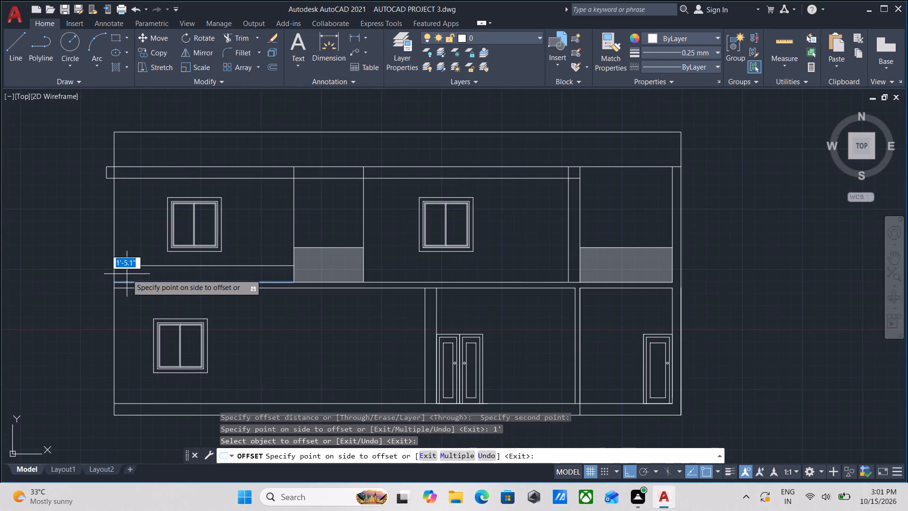